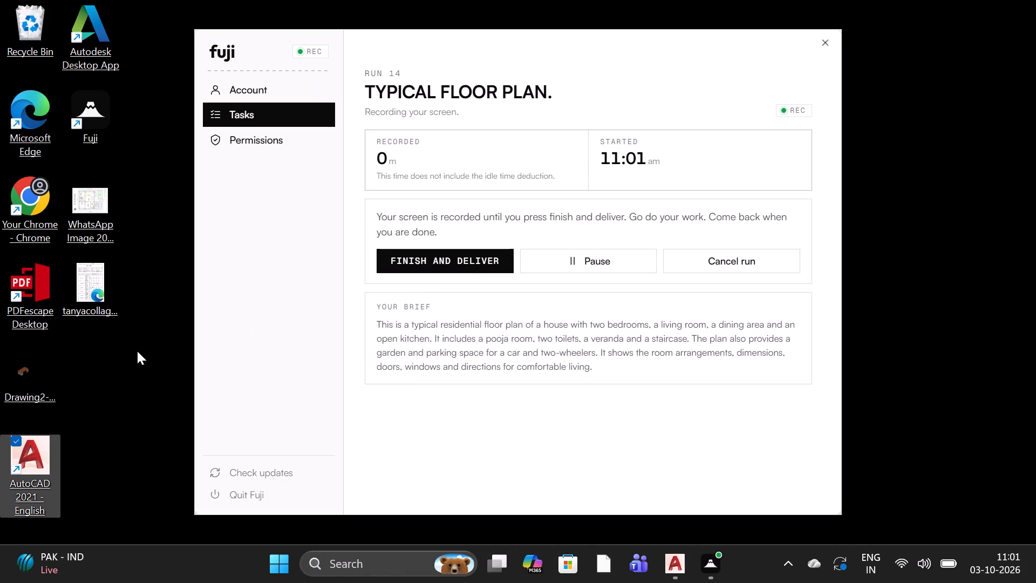
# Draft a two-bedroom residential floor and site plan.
# Launch AutoCAD 2021 from the desktop to start work on the typical floor plan.
pyautogui.click(44, 474)
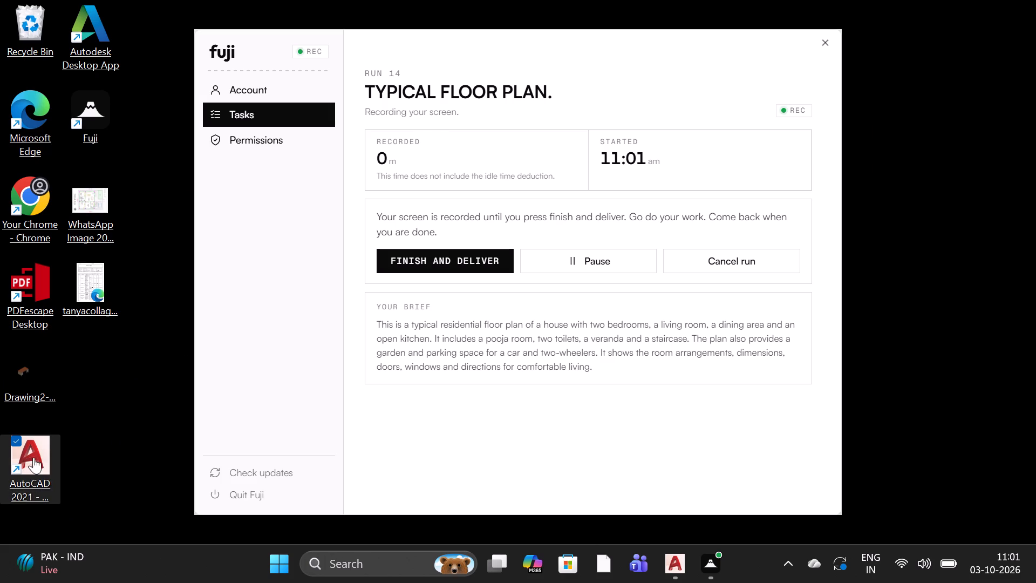
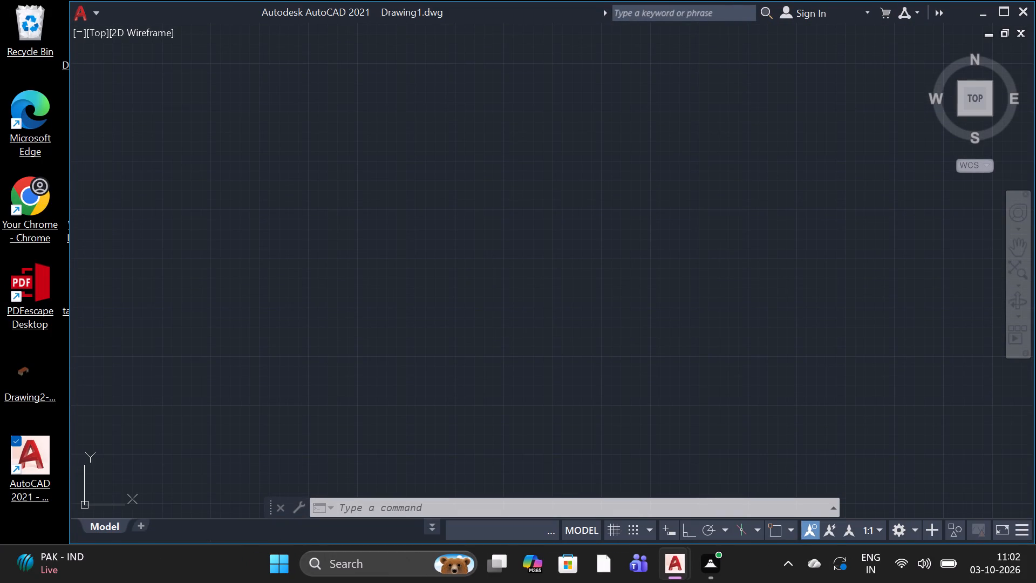
# Turn on command history logging for the drawing with LOGFILEON.
pyautogui.click(427, 509)
pyautogui.hscroll(-5, 427, 509)
pyautogui.hscroll(2, 427, 509)
pyautogui.hscroll(-4, 427, 509)
pyautogui.click(427, 509)
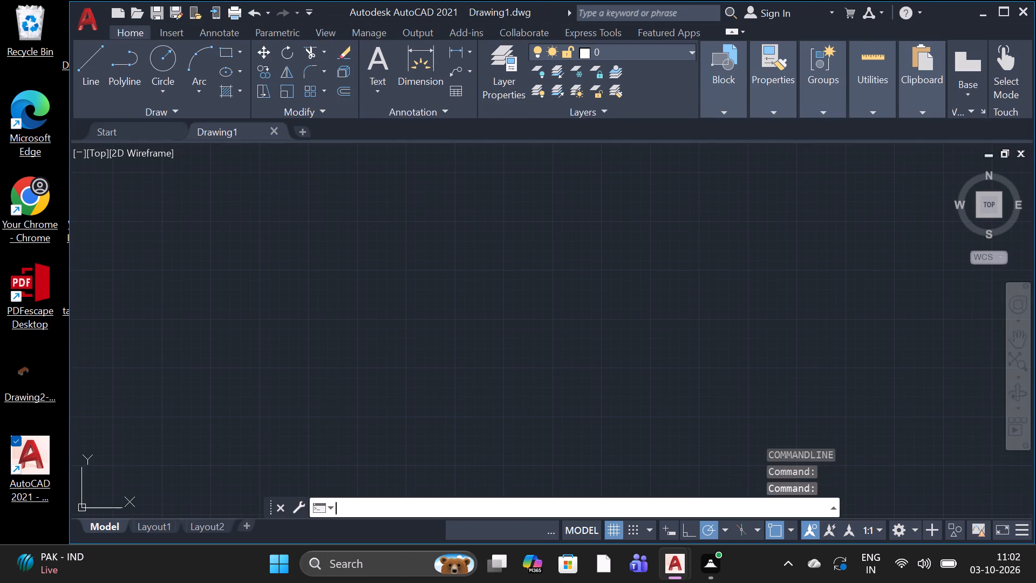
pyautogui.click(427, 507)
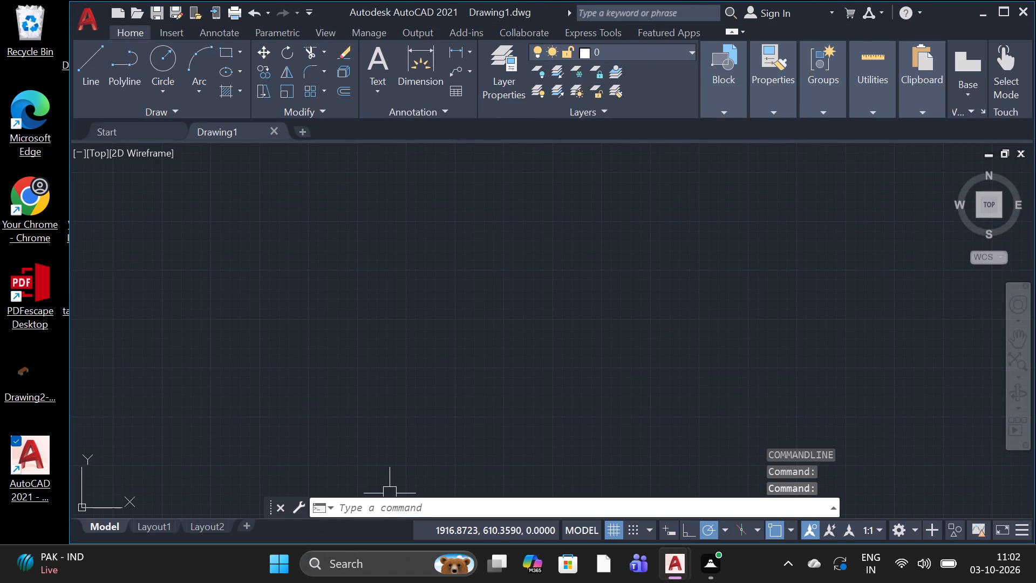
pyautogui.click(358, 509)
pyautogui.write('LOG')
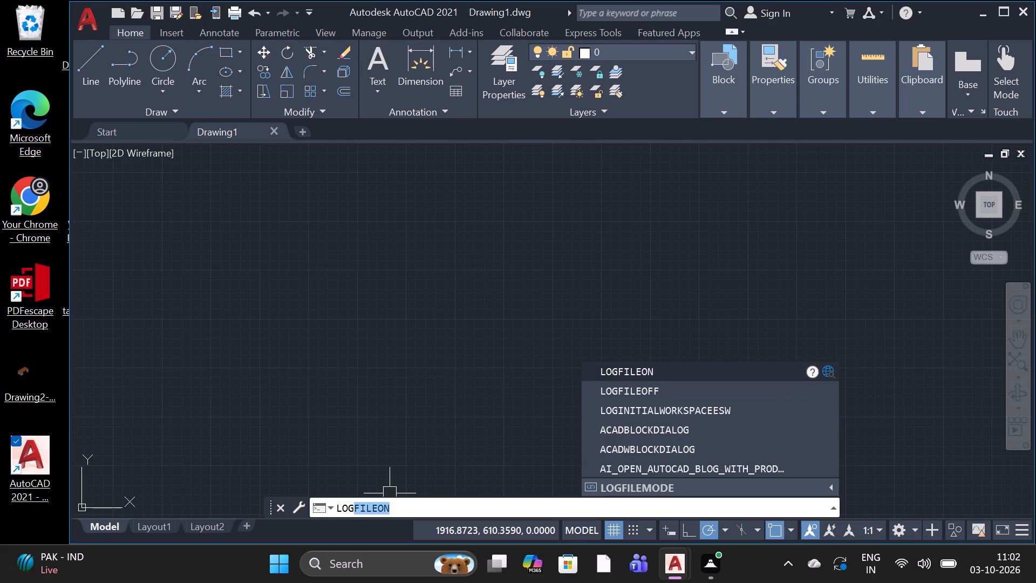
pyautogui.click(645, 369)
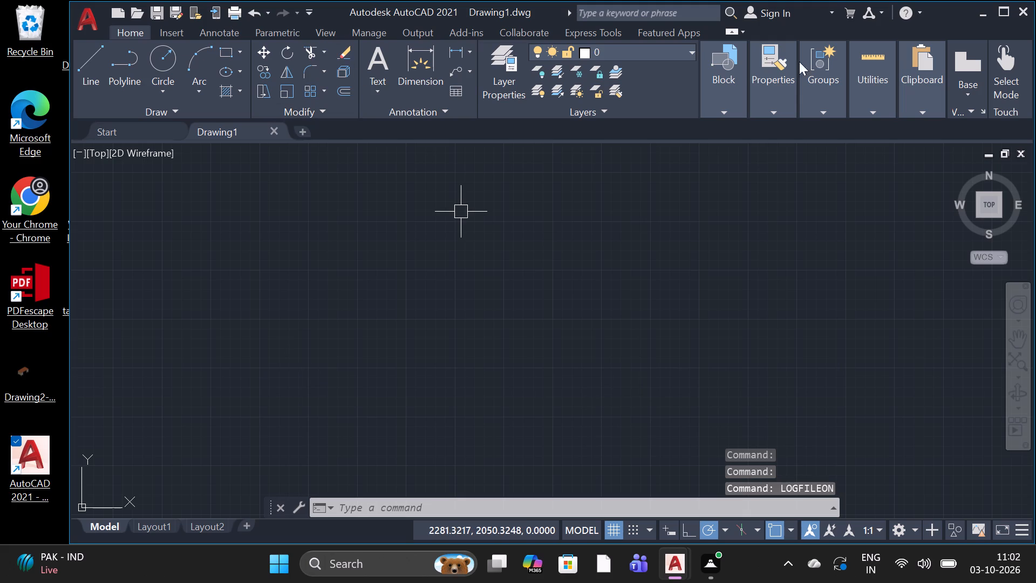
# Configure the drawing units to Architectural length type with Inches as the insertion scale.
pyautogui.write('UN')
pyautogui.press('space')
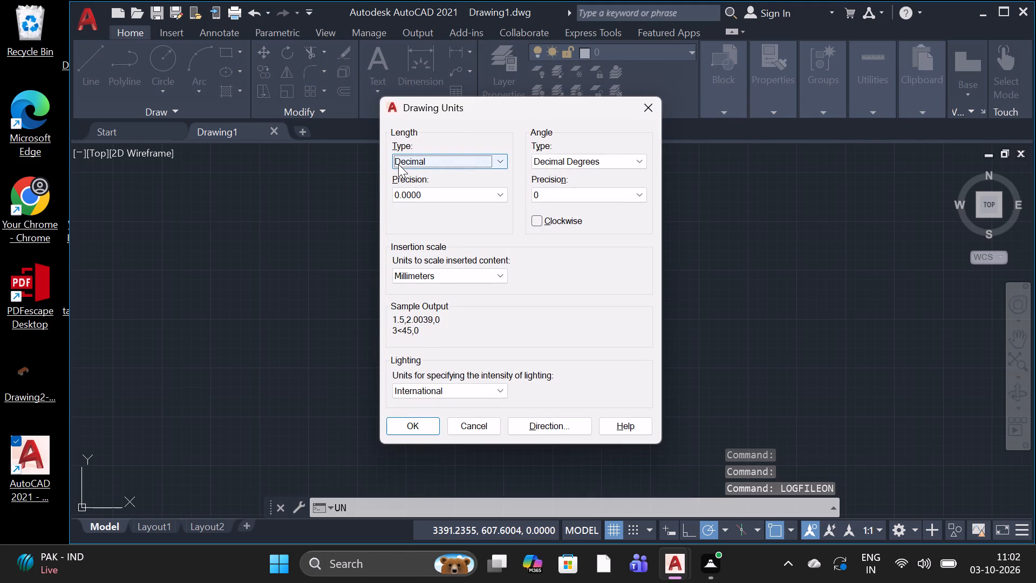
pyautogui.click(467, 169)
pyautogui.click(462, 164)
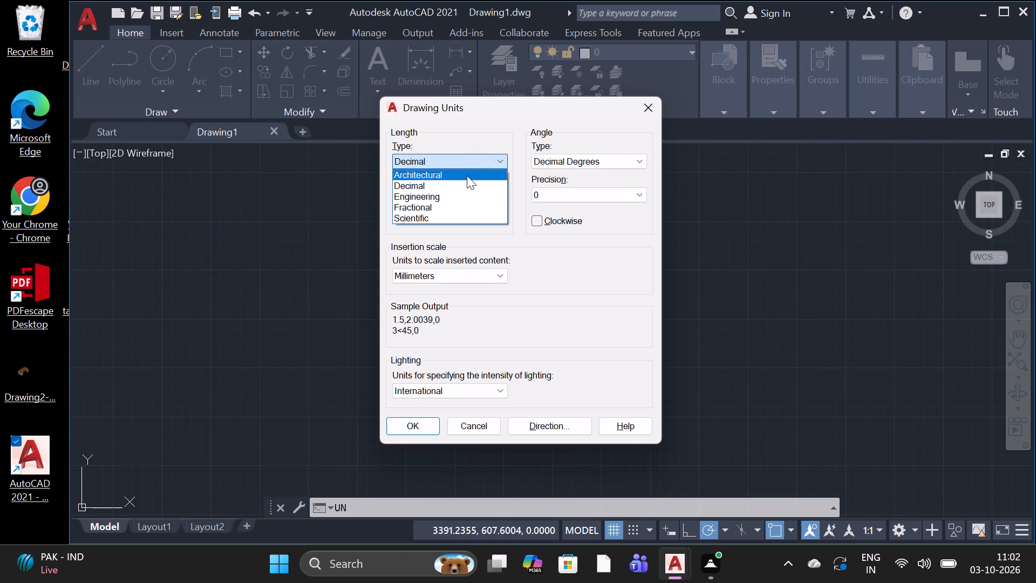
pyautogui.click(467, 175)
pyautogui.click(406, 272)
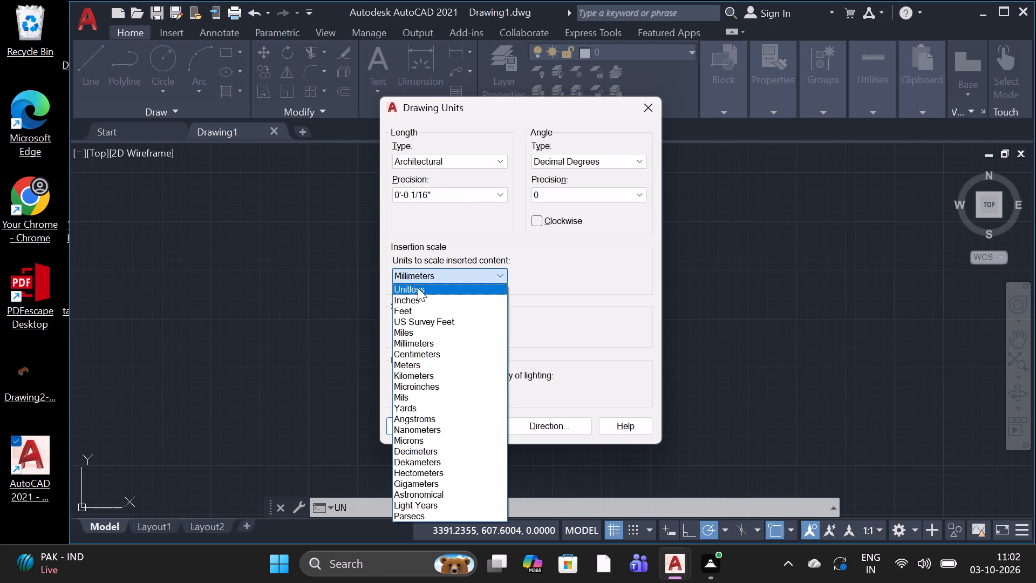
pyautogui.click(422, 296)
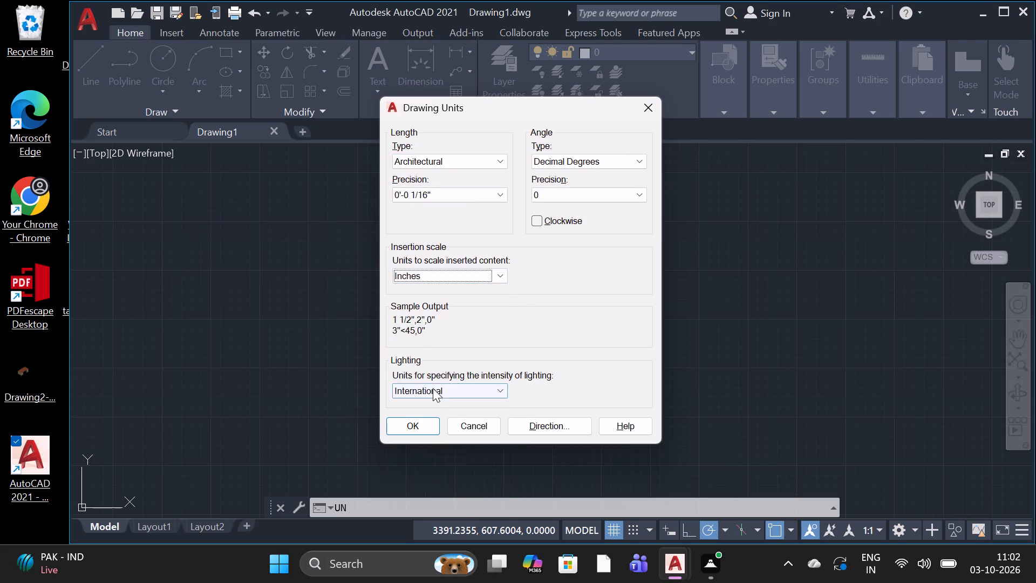
pyautogui.click(431, 424)
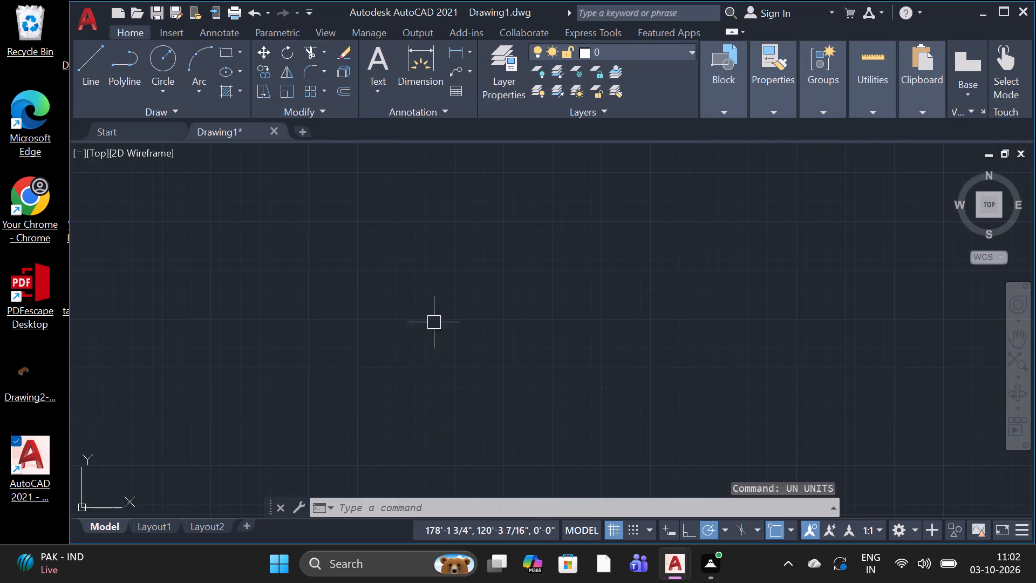
# Draw a horizontal line 12'7.5" long to the east with the Line command as the plan's first wall edge.
pyautogui.scroll(-1, 422, 302)
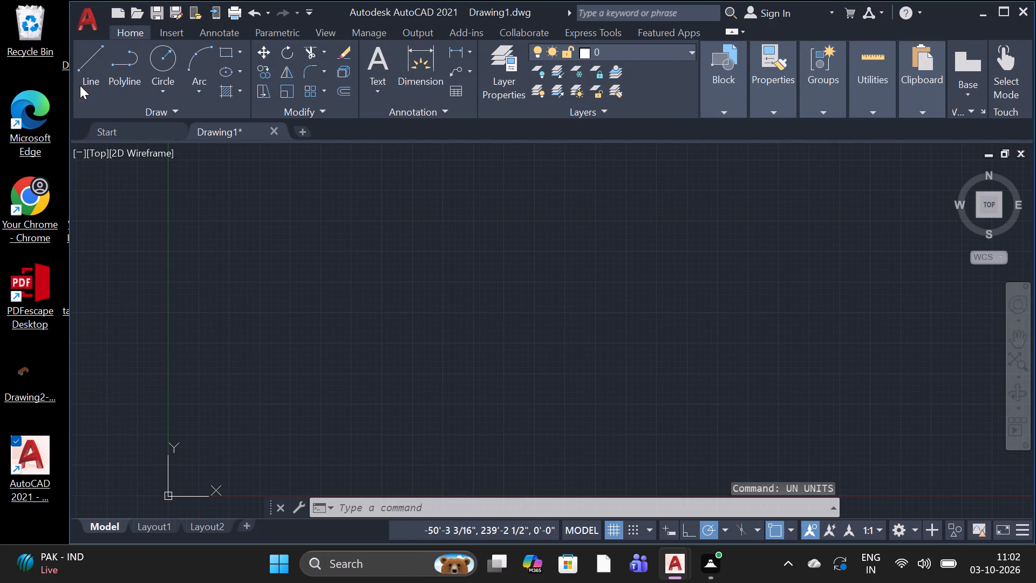
pyautogui.click(81, 85)
pyautogui.click(214, 181)
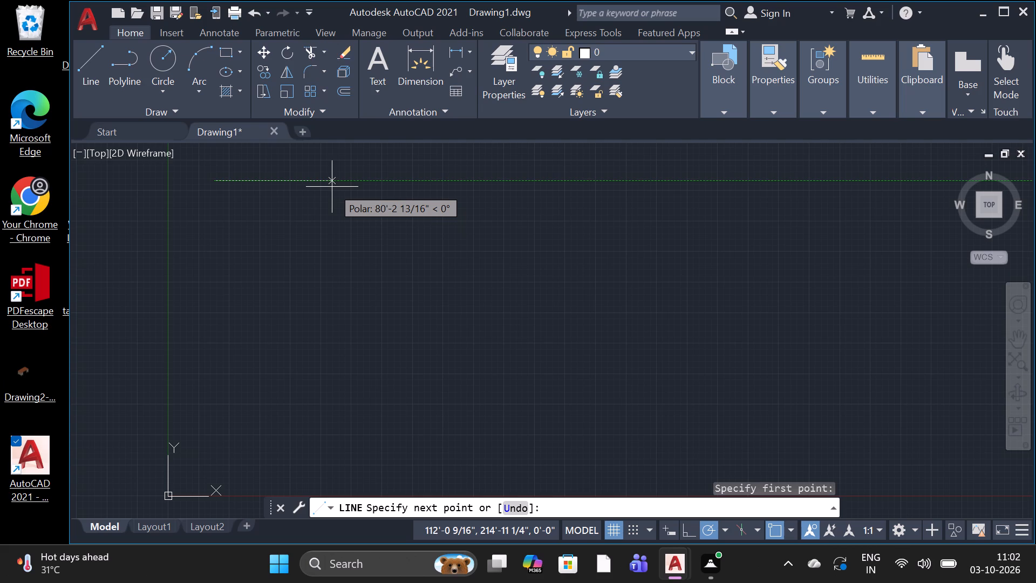
pyautogui.write('12')
pyautogui.press("'")
pyautogui.press('7')
pyautogui.write('.5')
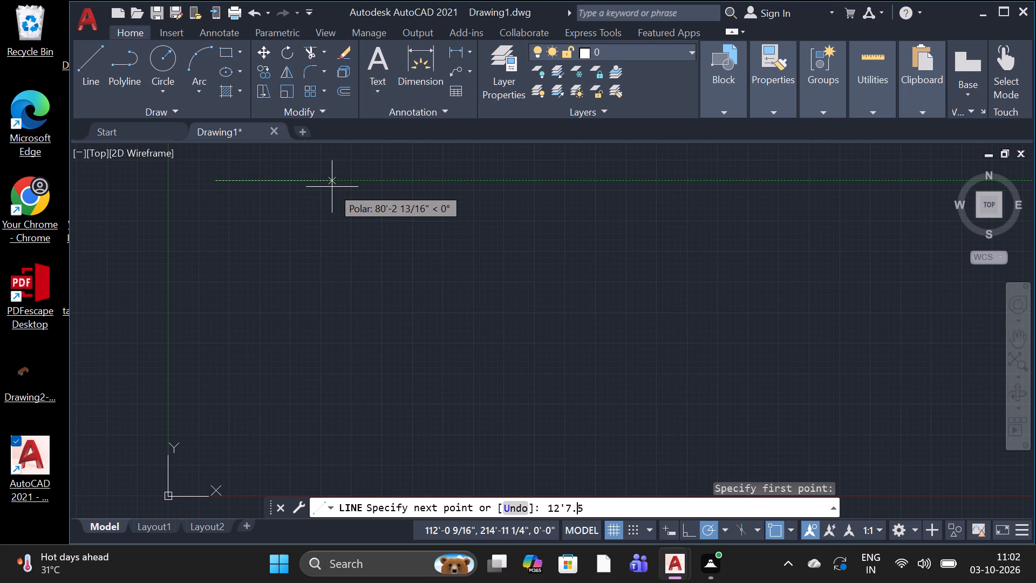
pyautogui.press('space')
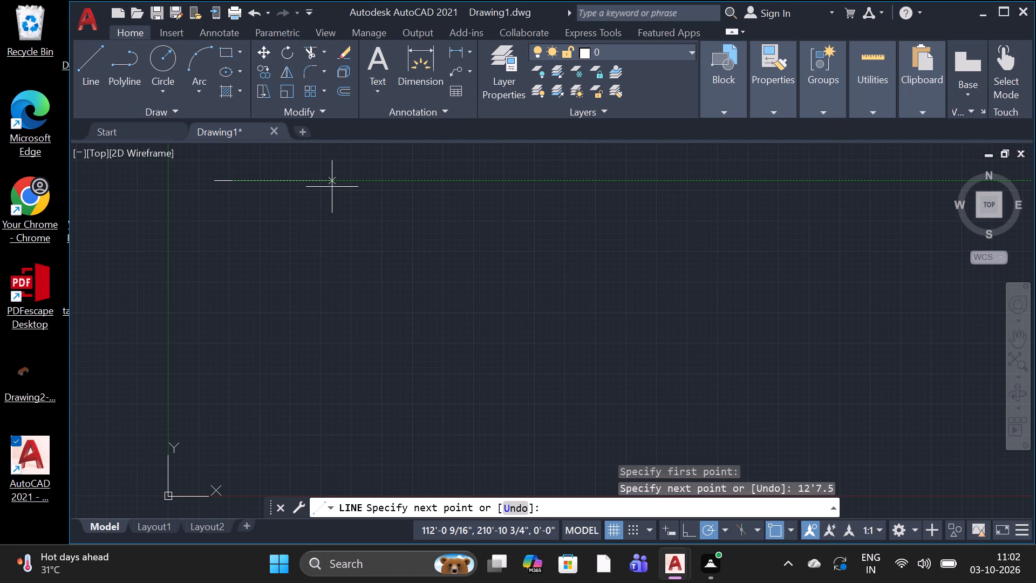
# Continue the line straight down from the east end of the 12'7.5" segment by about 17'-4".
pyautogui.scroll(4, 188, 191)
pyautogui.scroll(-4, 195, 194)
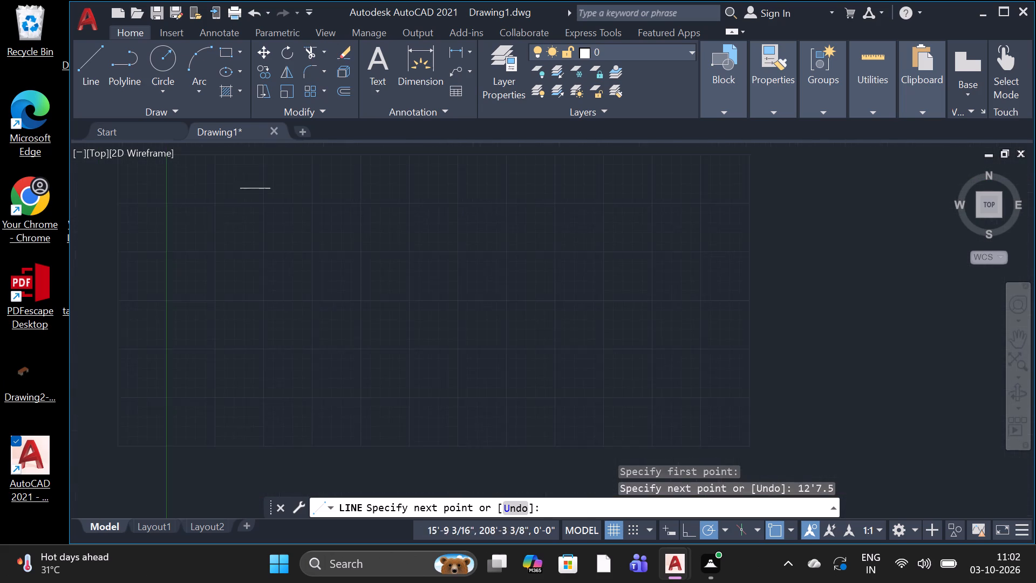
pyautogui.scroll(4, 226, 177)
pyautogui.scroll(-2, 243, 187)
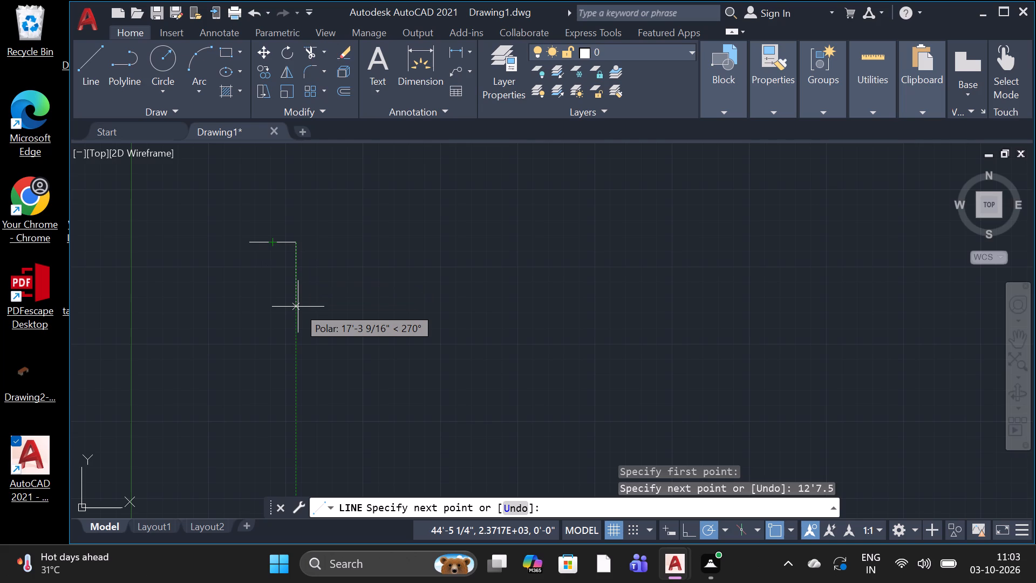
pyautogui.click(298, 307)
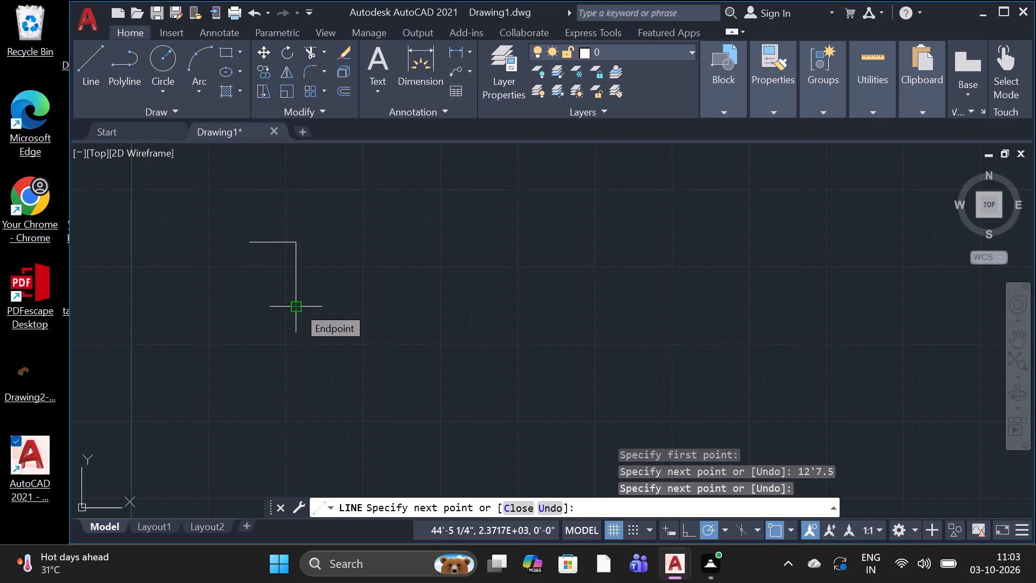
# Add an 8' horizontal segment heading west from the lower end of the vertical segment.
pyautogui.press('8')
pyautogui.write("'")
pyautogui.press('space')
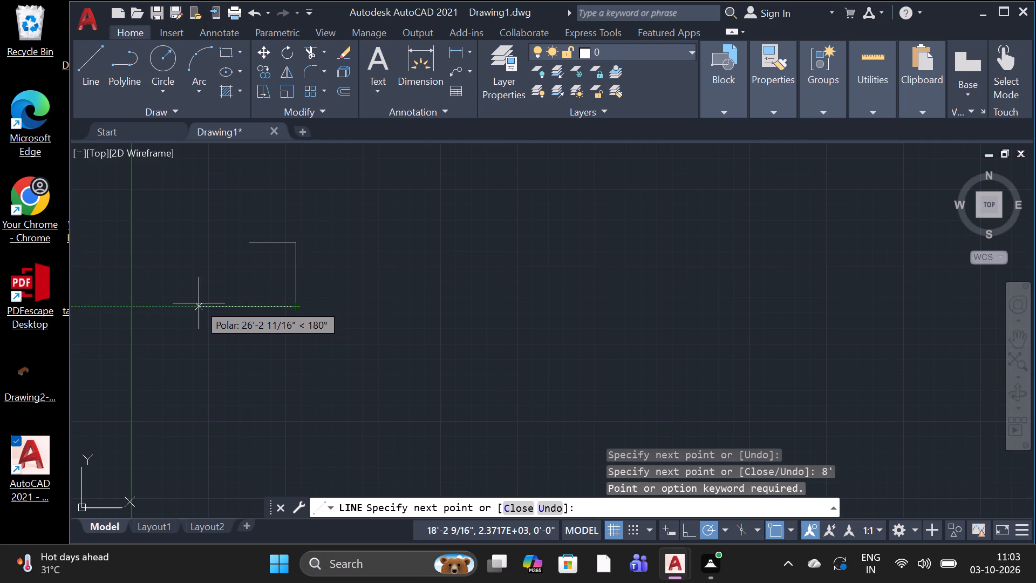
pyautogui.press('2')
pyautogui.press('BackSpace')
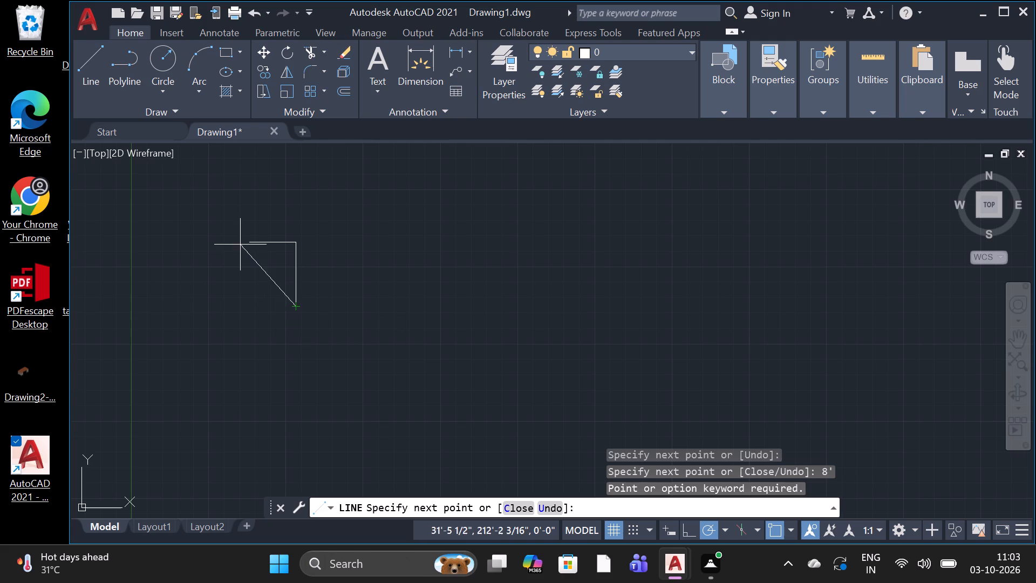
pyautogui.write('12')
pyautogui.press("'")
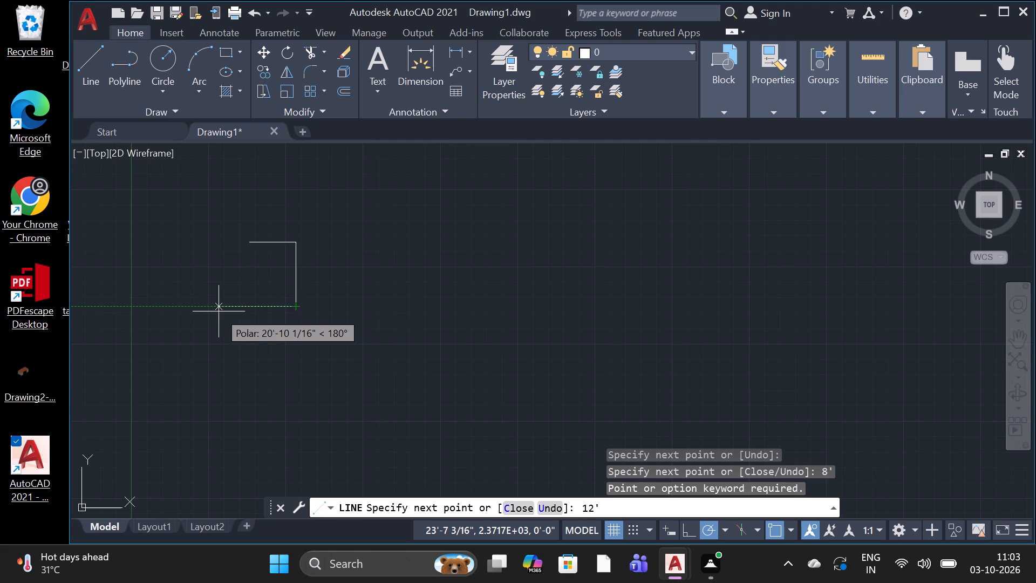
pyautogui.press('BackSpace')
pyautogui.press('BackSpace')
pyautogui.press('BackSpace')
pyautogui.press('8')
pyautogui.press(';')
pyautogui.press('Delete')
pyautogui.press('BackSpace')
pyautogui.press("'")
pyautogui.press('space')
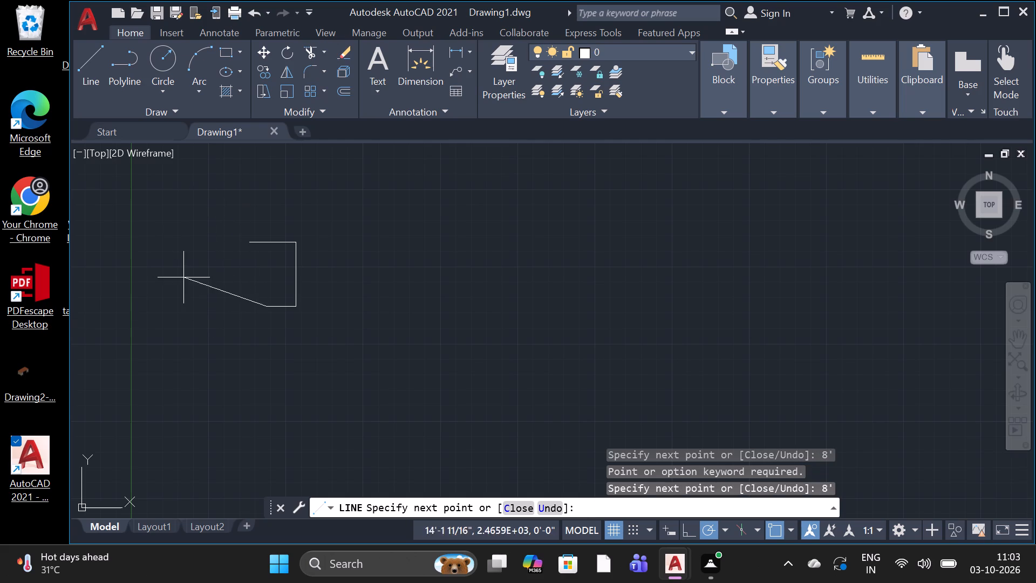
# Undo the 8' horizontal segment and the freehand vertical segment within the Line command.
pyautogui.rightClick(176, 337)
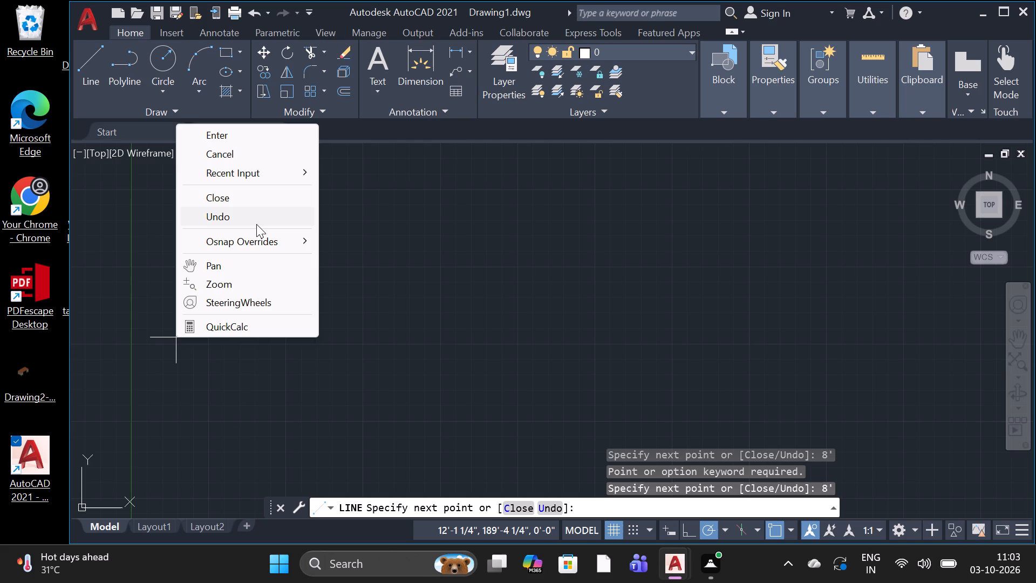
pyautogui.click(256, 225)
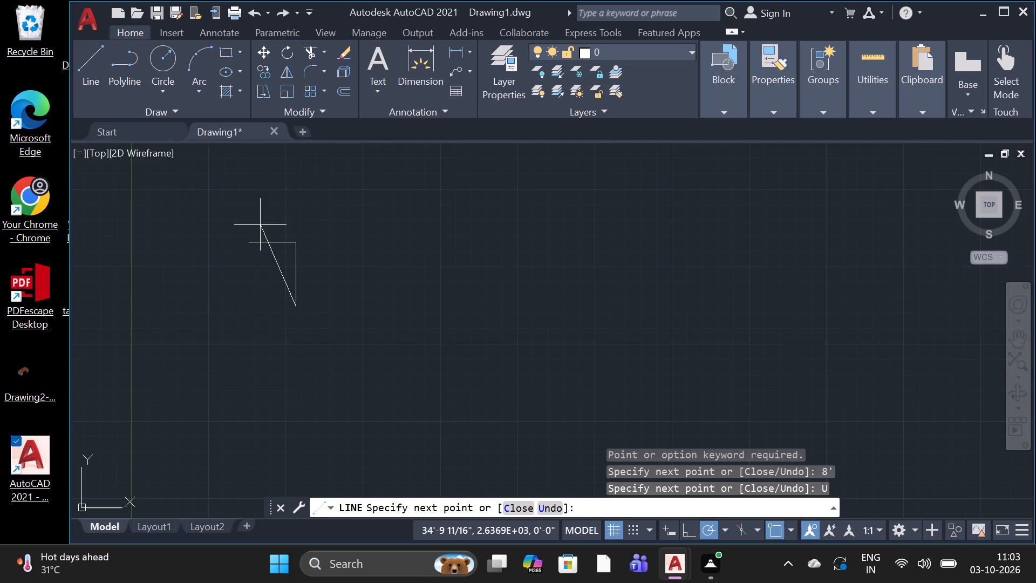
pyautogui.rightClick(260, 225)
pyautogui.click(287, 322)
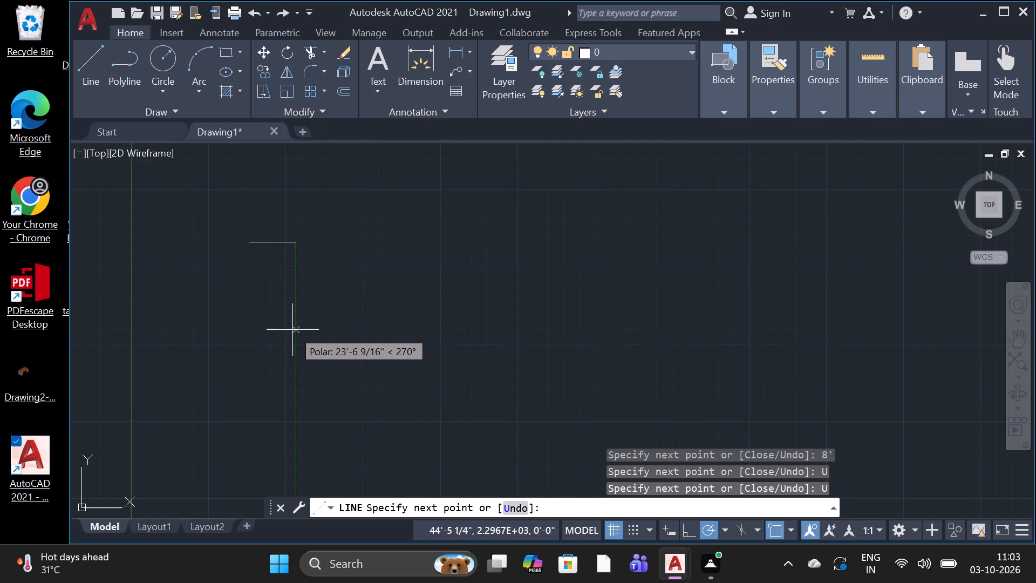
# Continue the line 8' straight down and 12'7.5" west to form the first room's east and south sides.
pyautogui.press('8')
pyautogui.press("'")
pyautogui.press('space')
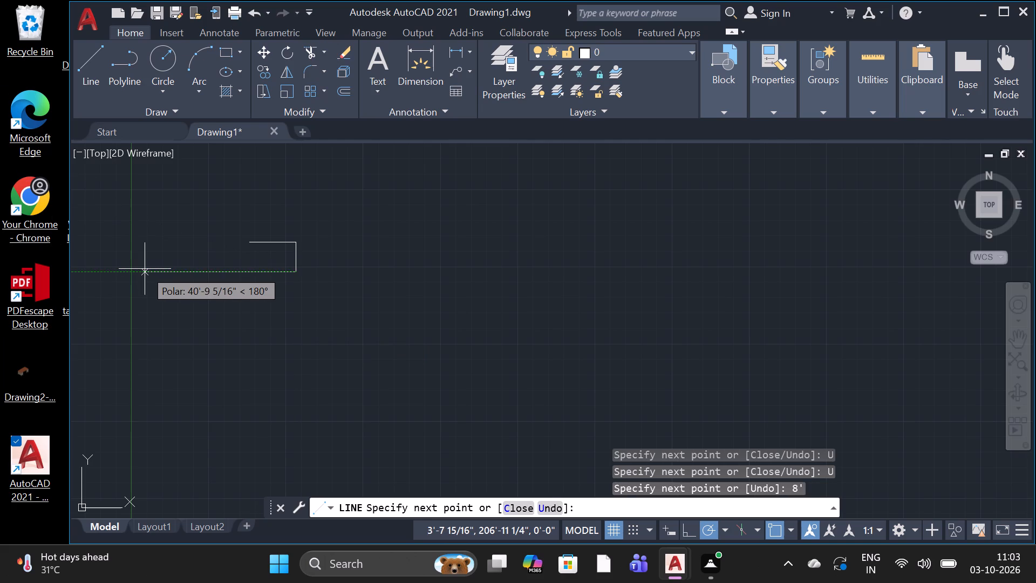
pyautogui.write("12'")
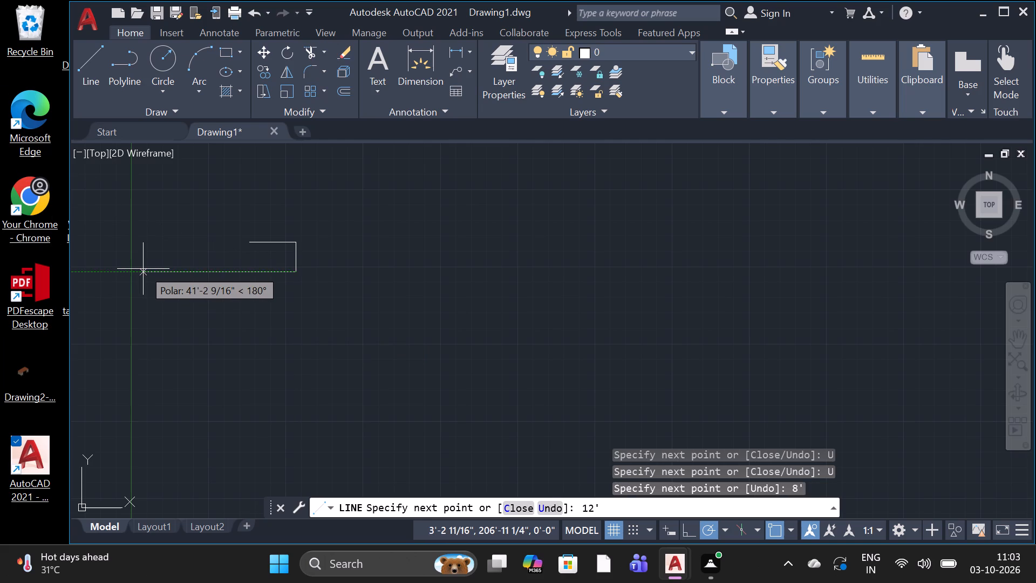
pyautogui.press('7')
pyautogui.press('.')
pyautogui.press('5')
pyautogui.press('space')
# Close the room rectangle with a vertical line from its southwest corner up to its northwest corner.
pyautogui.press('space')
pyautogui.press('space')
pyautogui.press('space')
pyautogui.press('space')
pyautogui.press('space')
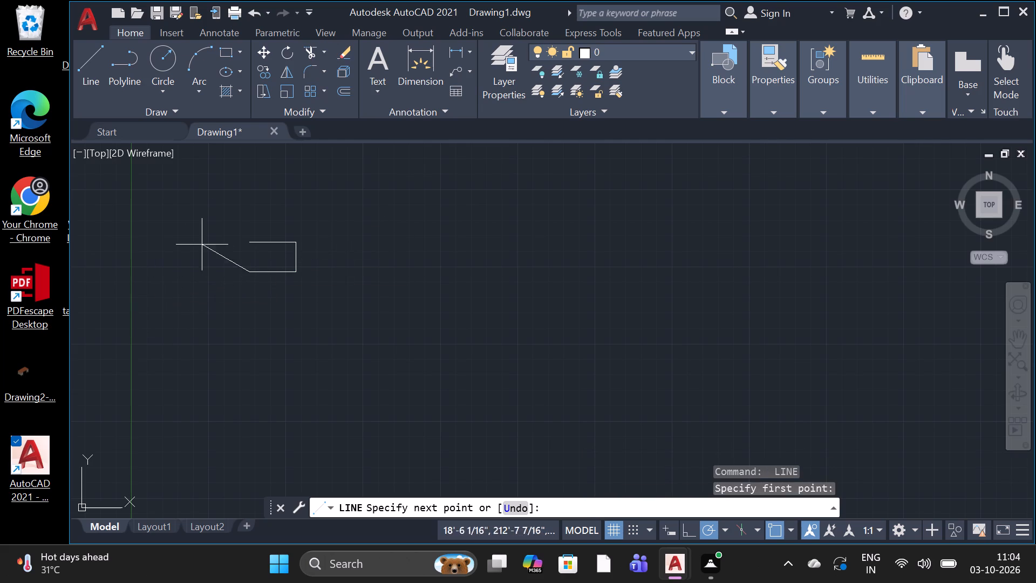
pyautogui.scroll(4, 251, 237)
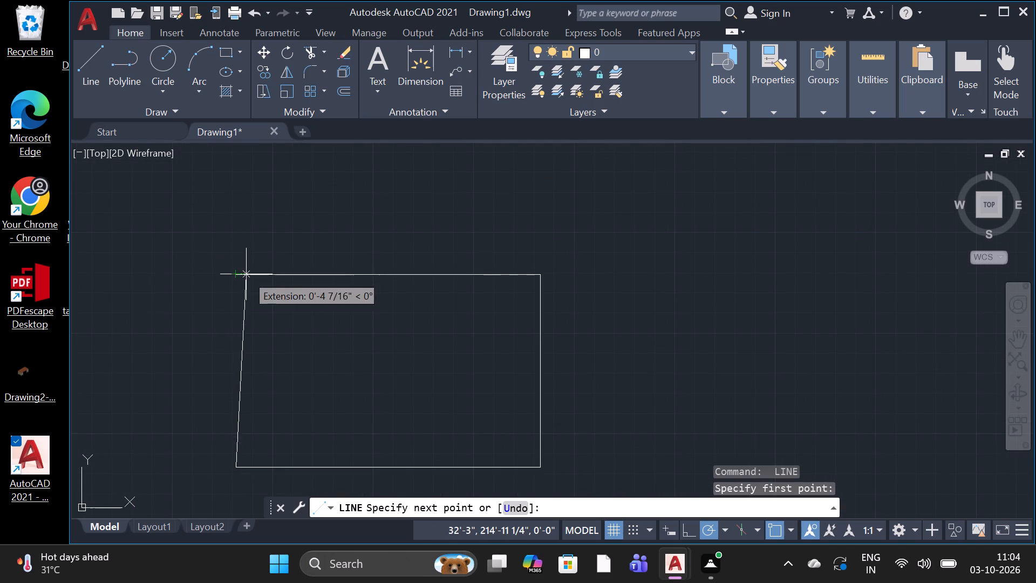
pyautogui.scroll(3, 228, 272)
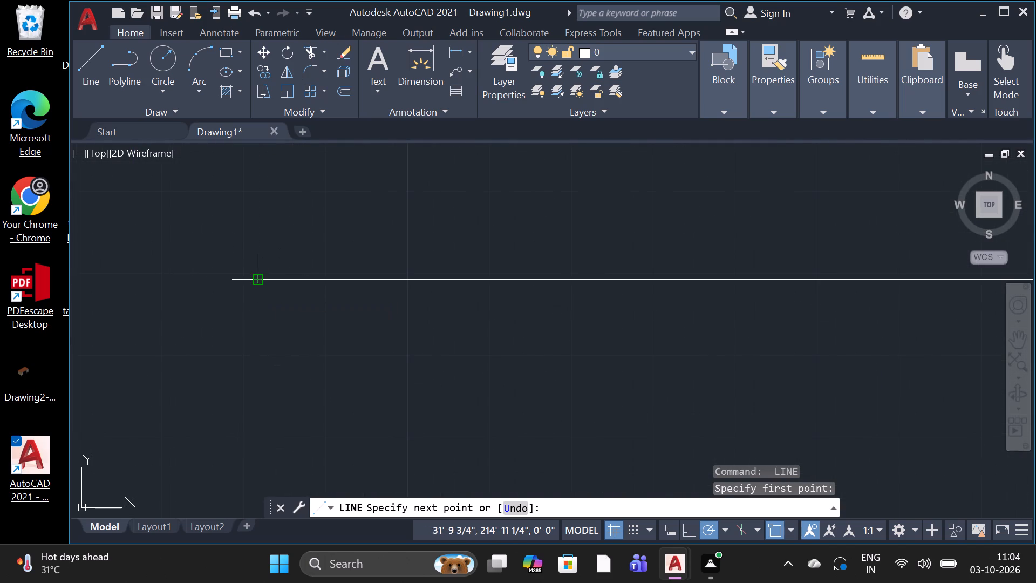
pyautogui.click(262, 280)
pyautogui.scroll(-5, 262, 280)
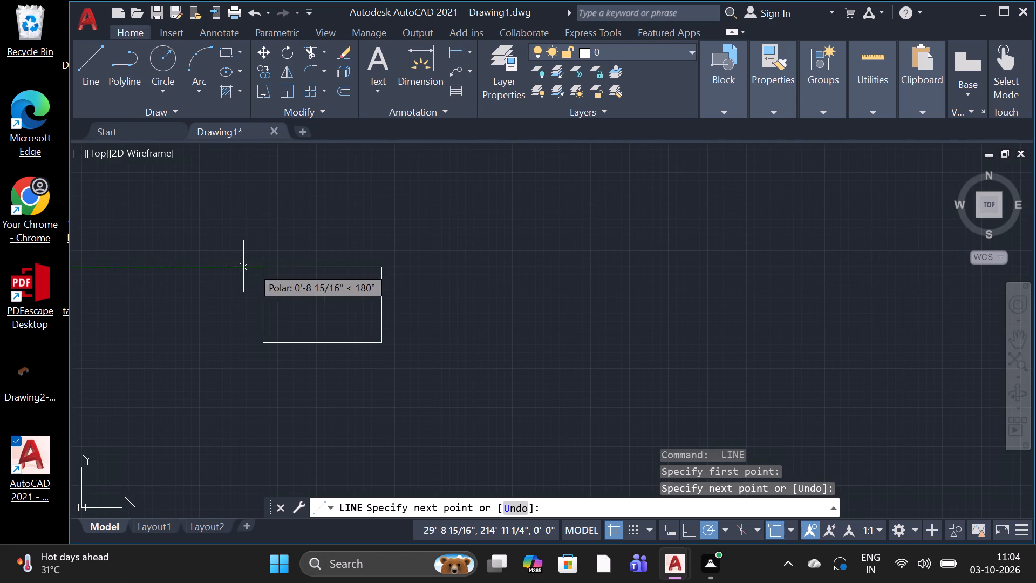
pyautogui.press('space')
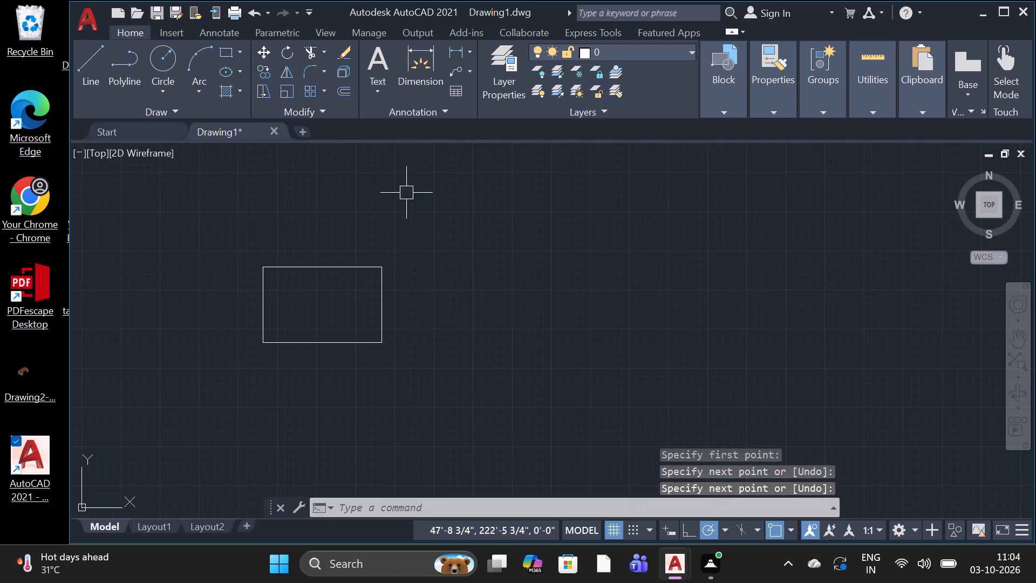
# Offset the room's top and west edges outward by 9" for the outer walls.
pyautogui.write('OF')
pyautogui.press('space')
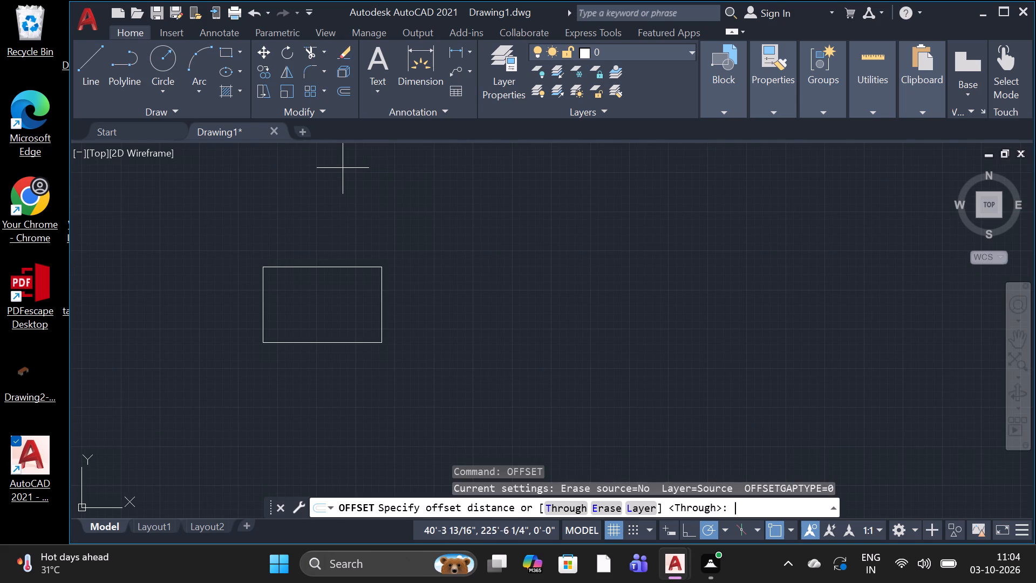
pyautogui.press('9')
pyautogui.write('"')
pyautogui.press('space')
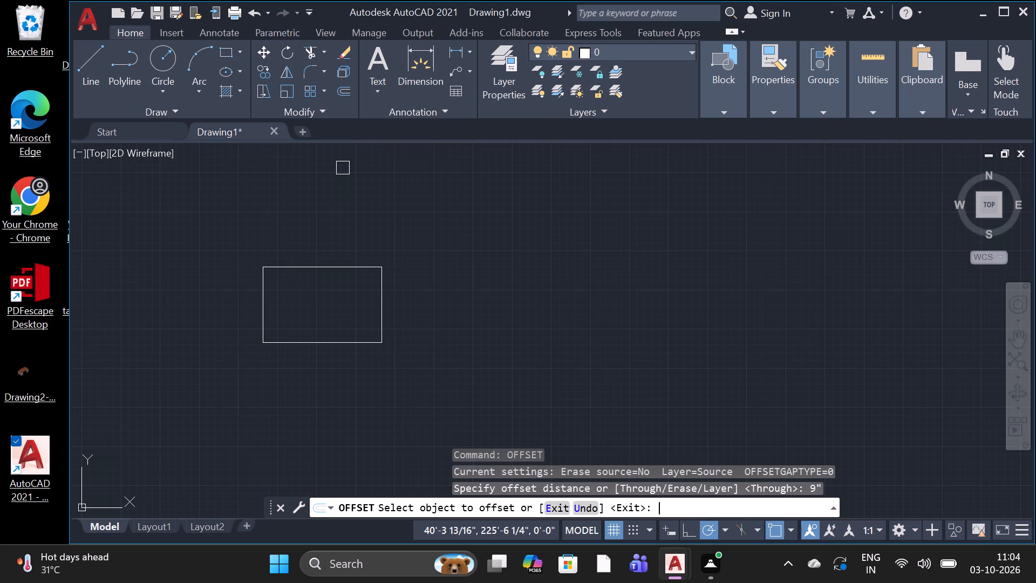
pyautogui.moveTo(329, 272); pyautogui.dragTo(328, 272)
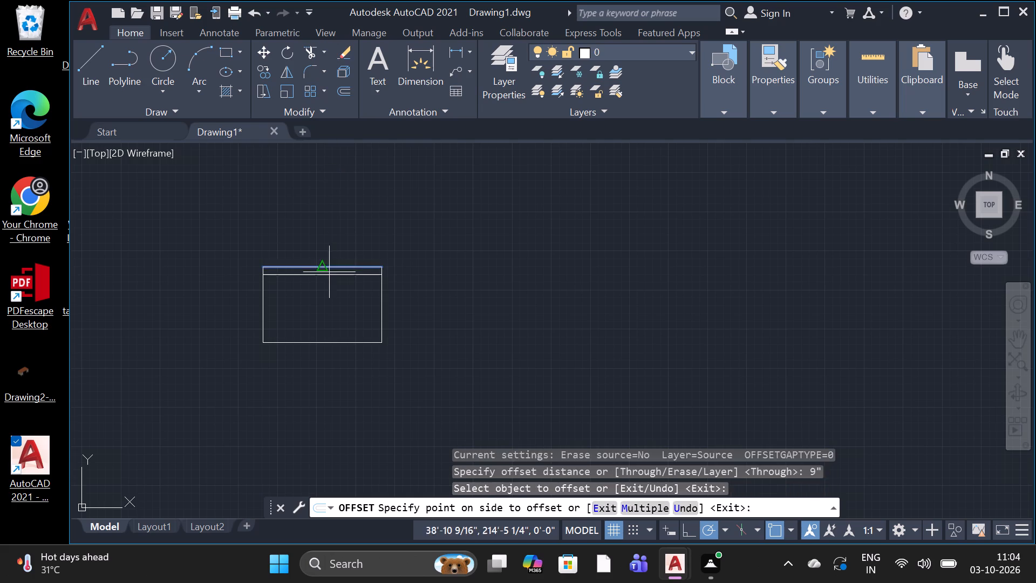
pyautogui.moveTo(328, 272); pyautogui.dragTo(321, 264)
pyautogui.moveTo(299, 204); pyautogui.dragTo(305, 206)
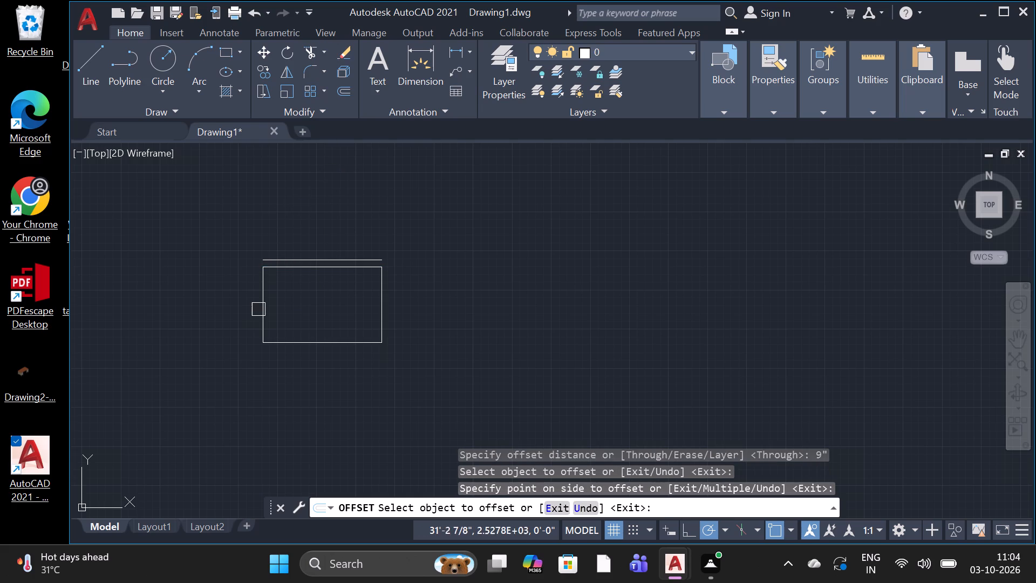
pyautogui.click(258, 309)
pyautogui.click(210, 319)
pyautogui.press('space')
# Offset the room's bottom and east edges outward by 4.5" for the thinner walls.
pyautogui.press('space')
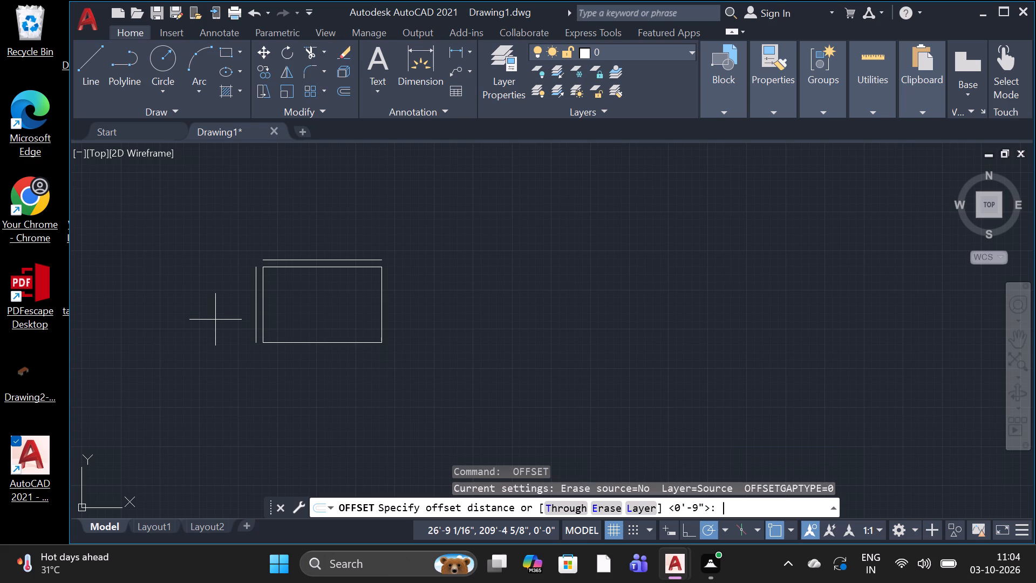
pyautogui.write('0.5')
pyautogui.hotkey('shift', '"')
pyautogui.press('BackSpace')
pyautogui.press('BackSpace')
pyautogui.press('BackSpace')
pyautogui.press('BackSpace')
pyautogui.press('4')
pyautogui.press('.')
pyautogui.press('5')
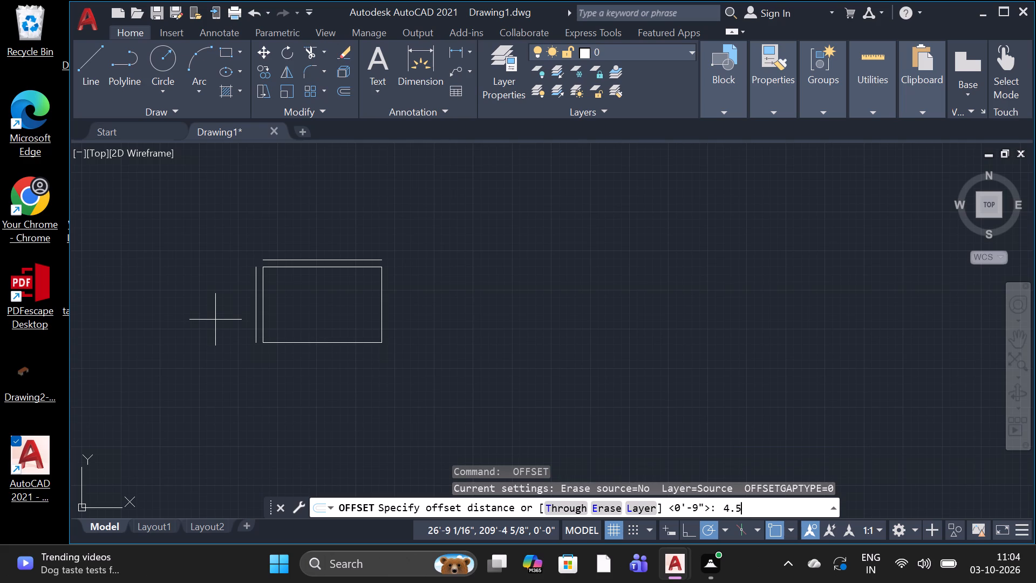
pyautogui.hotkey('shift', ':')
pyautogui.press('BackSpace')
pyautogui.write('"')
pyautogui.press('space')
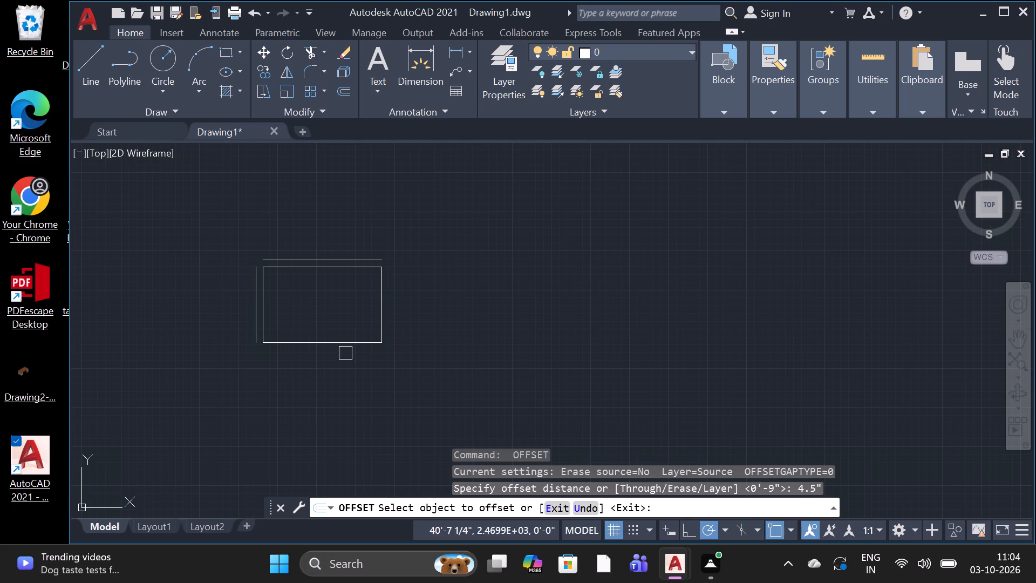
pyautogui.click(295, 343)
pyautogui.click(302, 360)
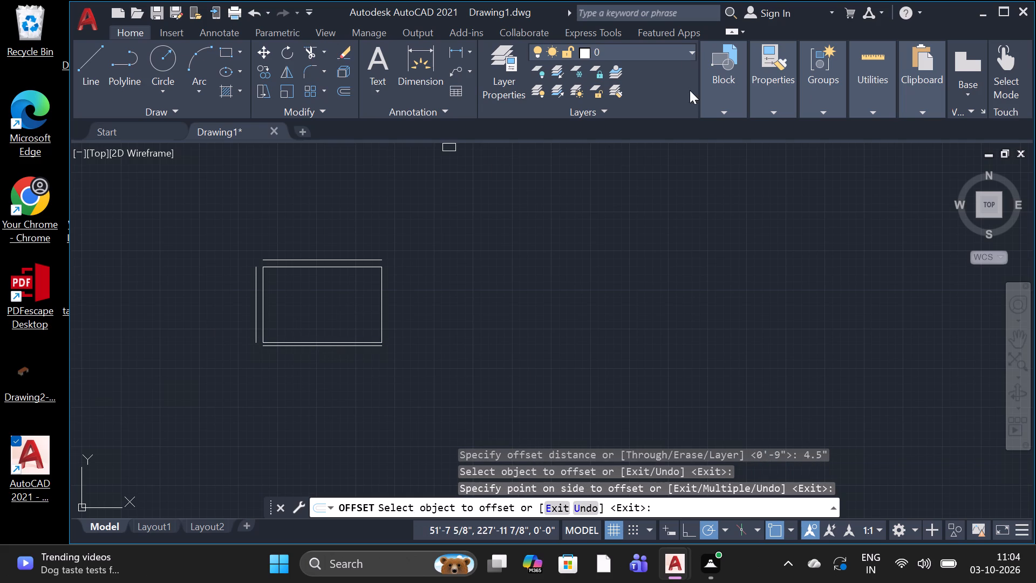
pyautogui.click(381, 299)
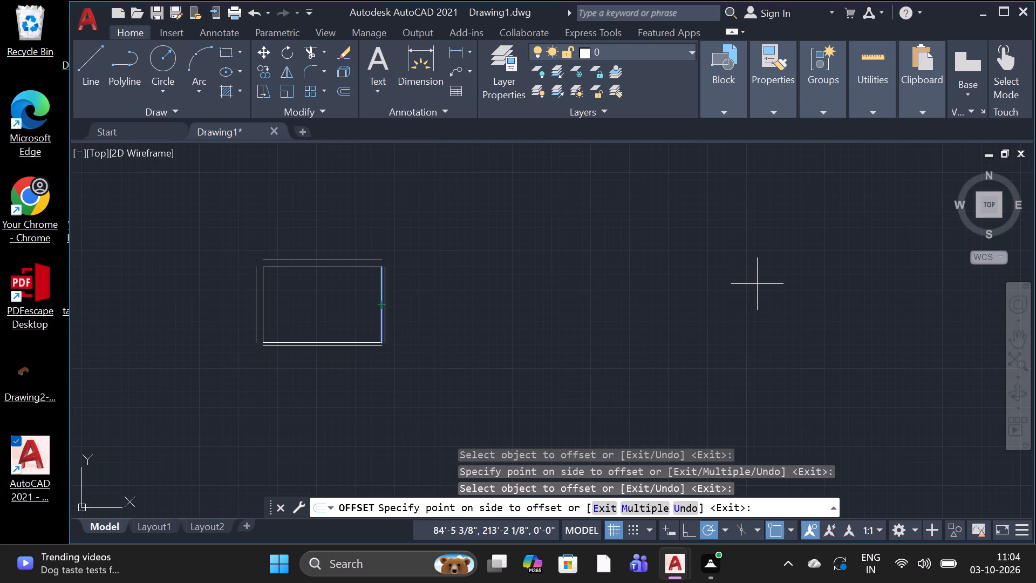
pyautogui.click(754, 288)
# Draw a 12'0" line heading east from the top end of the room's offset east wall line.
pyautogui.scroll(-2, 245, 282)
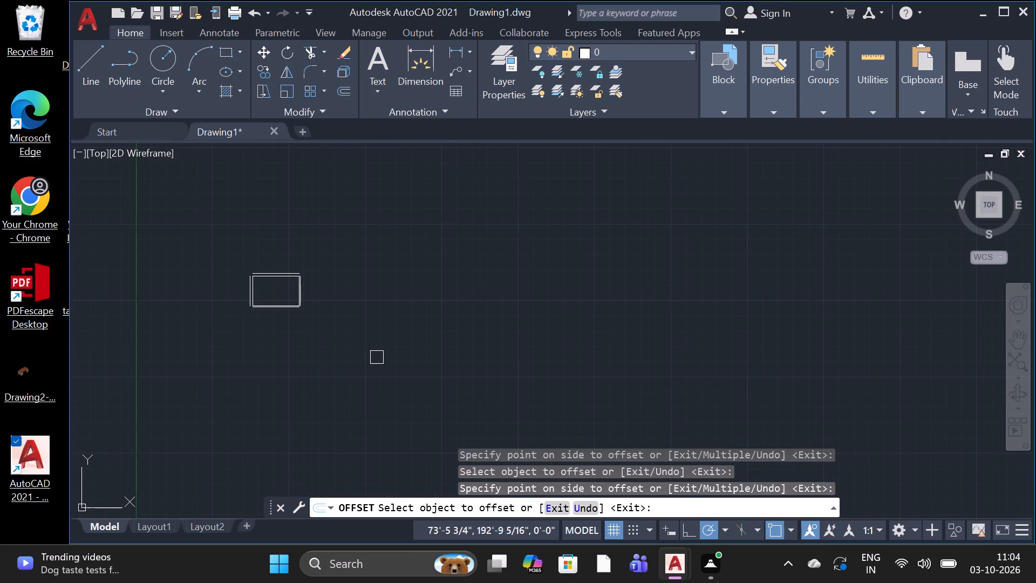
pyautogui.scroll(2, 366, 347)
pyautogui.scroll(-1, 289, 290)
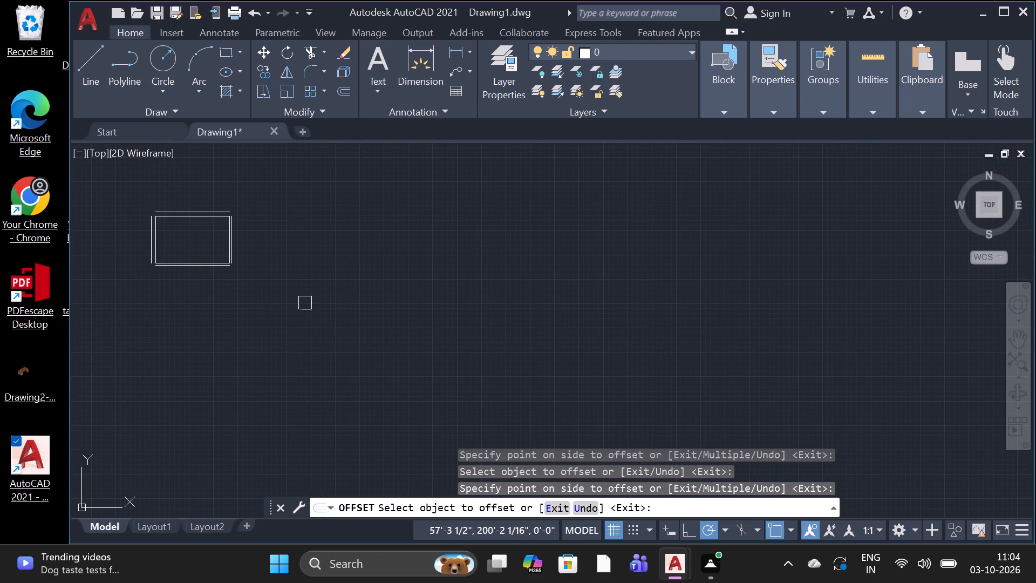
pyautogui.click(101, 70)
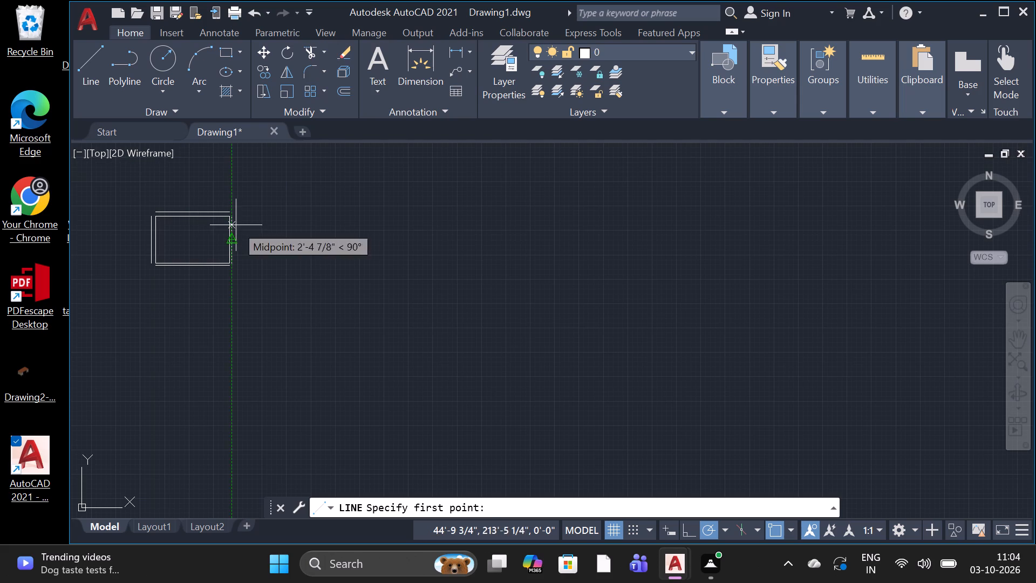
pyautogui.scroll(3, 236, 225)
pyautogui.scroll(-3, 223, 222)
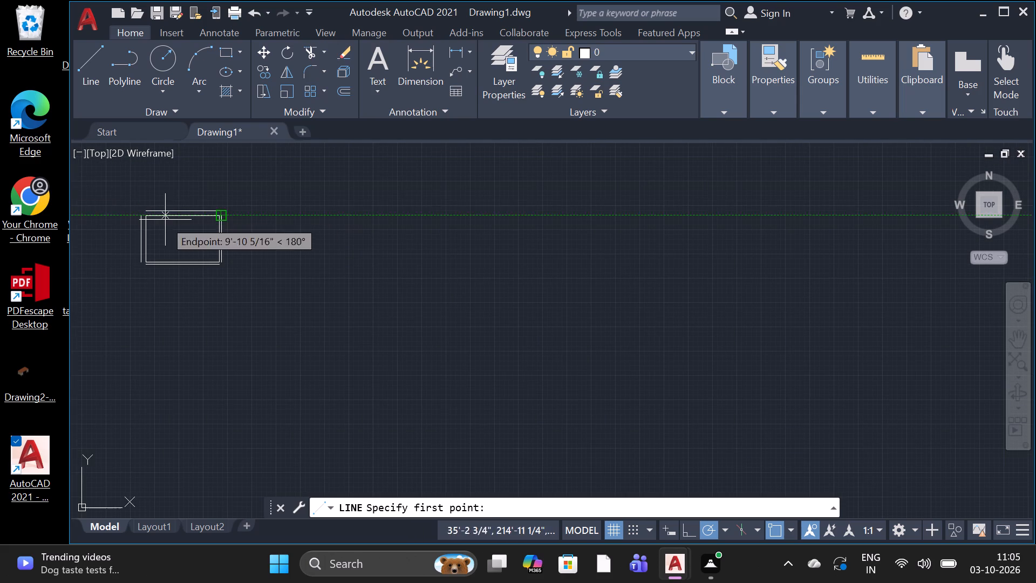
pyautogui.scroll(3, 165, 220)
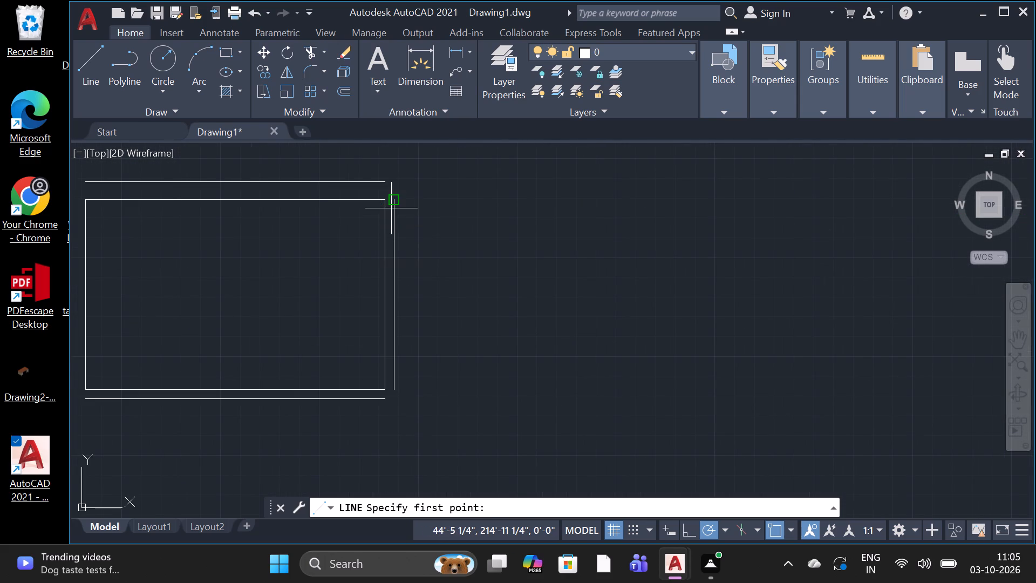
pyautogui.click(393, 207)
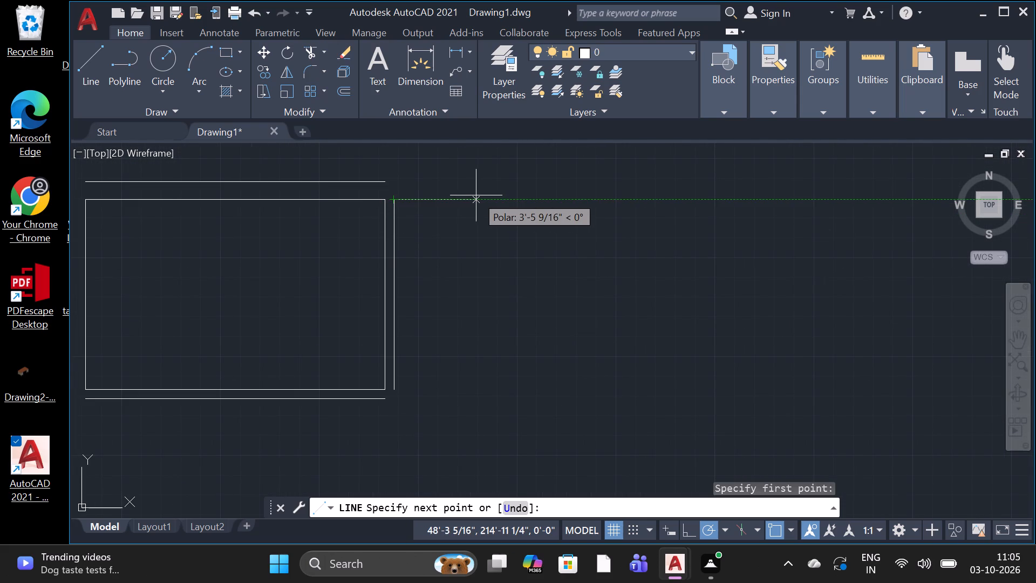
pyautogui.write('12')
pyautogui.press("'")
pyautogui.press('0')
pyautogui.hotkey('shift', '"')
pyautogui.press('space')
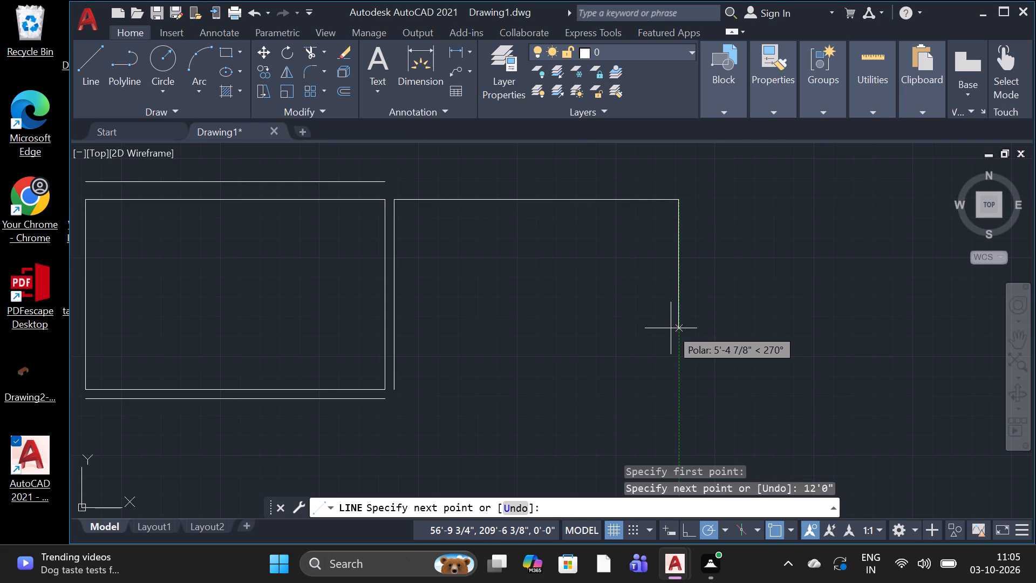
# Continue the line 14' straight down to form the second room's east side.
pyautogui.write('14')
pyautogui.press("'")
pyautogui.press('space')
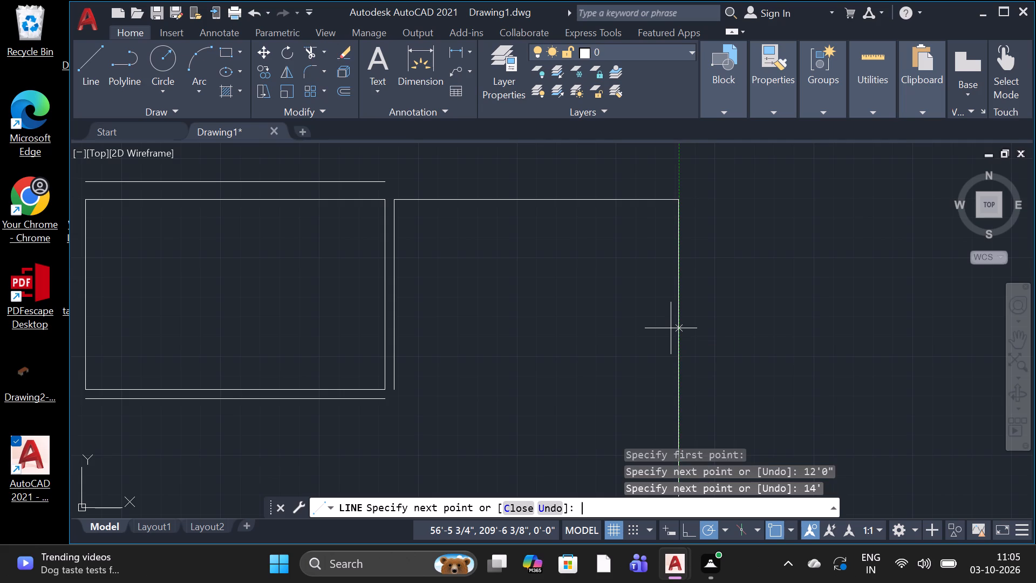
# Close the second room's outline with a 12' line heading west and a 14' line straight up to its start.
pyautogui.scroll(-3, 454, 399)
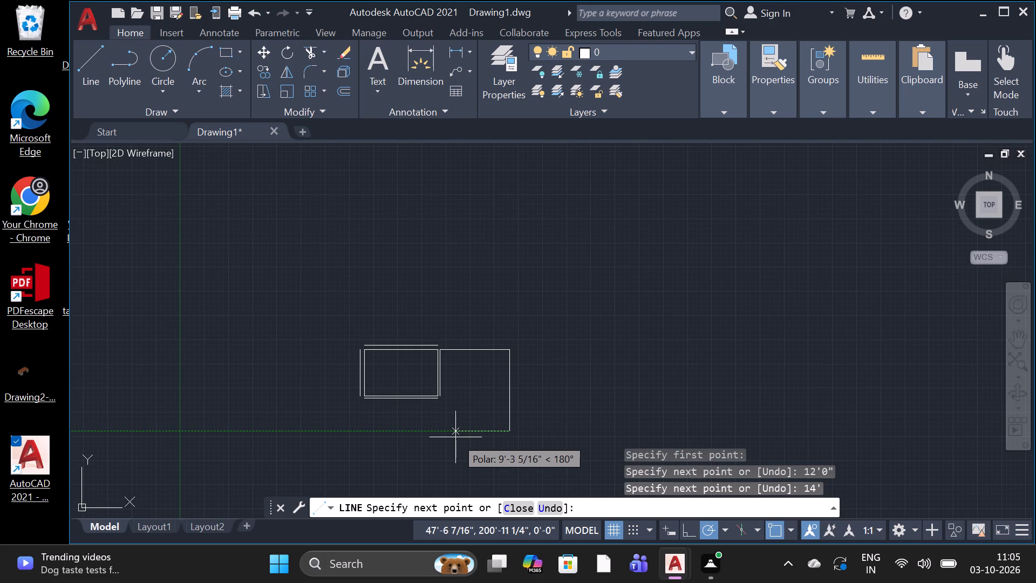
pyautogui.write('12')
pyautogui.press("'")
pyautogui.press('space')
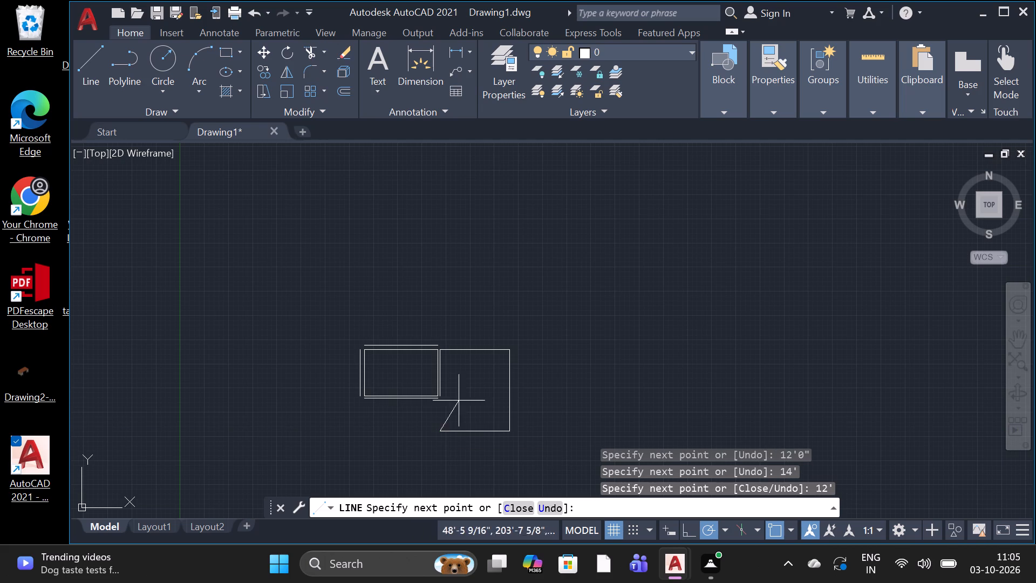
pyautogui.scroll(2, 434, 353)
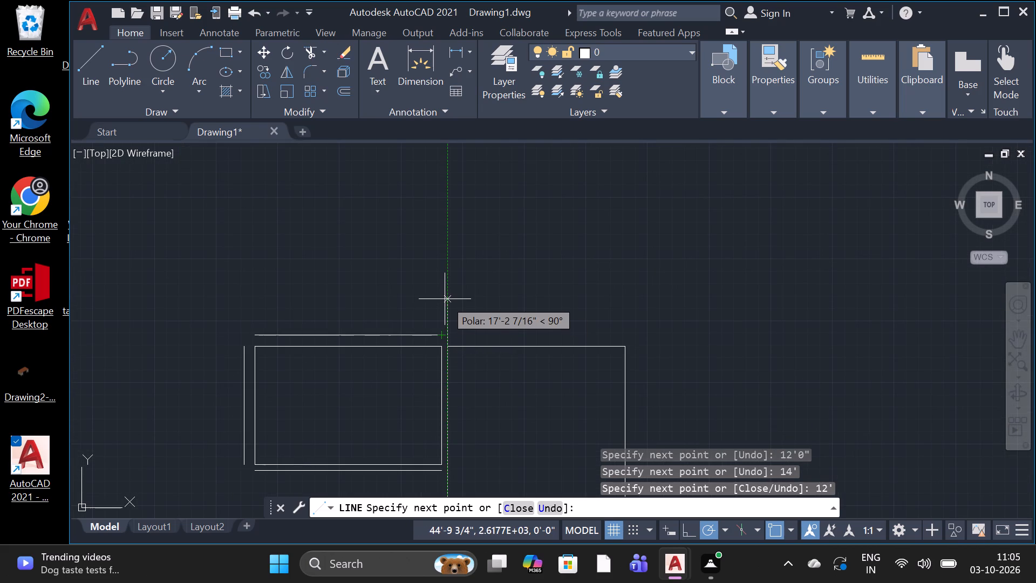
pyautogui.press('1')
pyautogui.press('4')
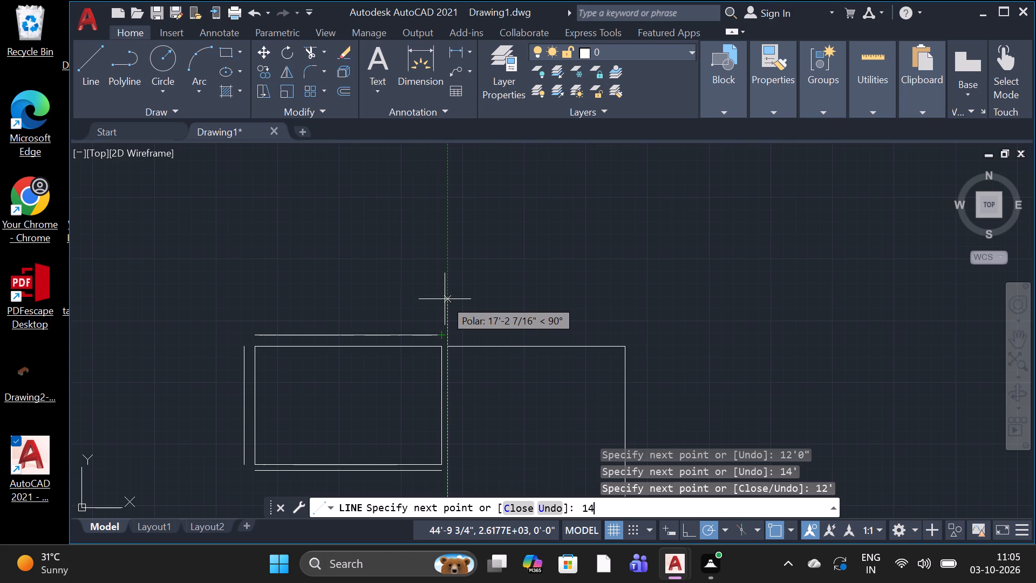
pyautogui.press("'")
pyautogui.press('space')
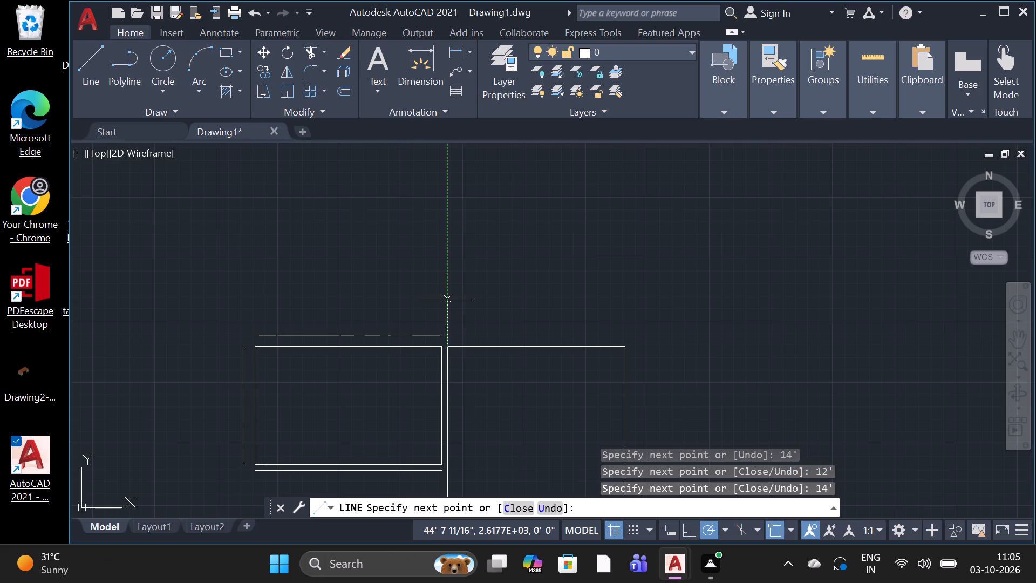
pyautogui.press('space')
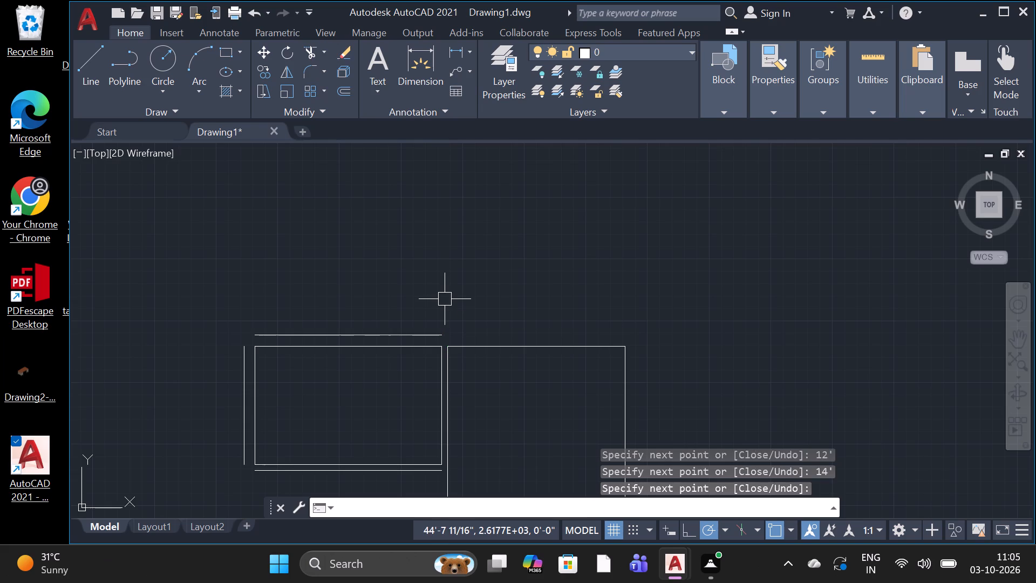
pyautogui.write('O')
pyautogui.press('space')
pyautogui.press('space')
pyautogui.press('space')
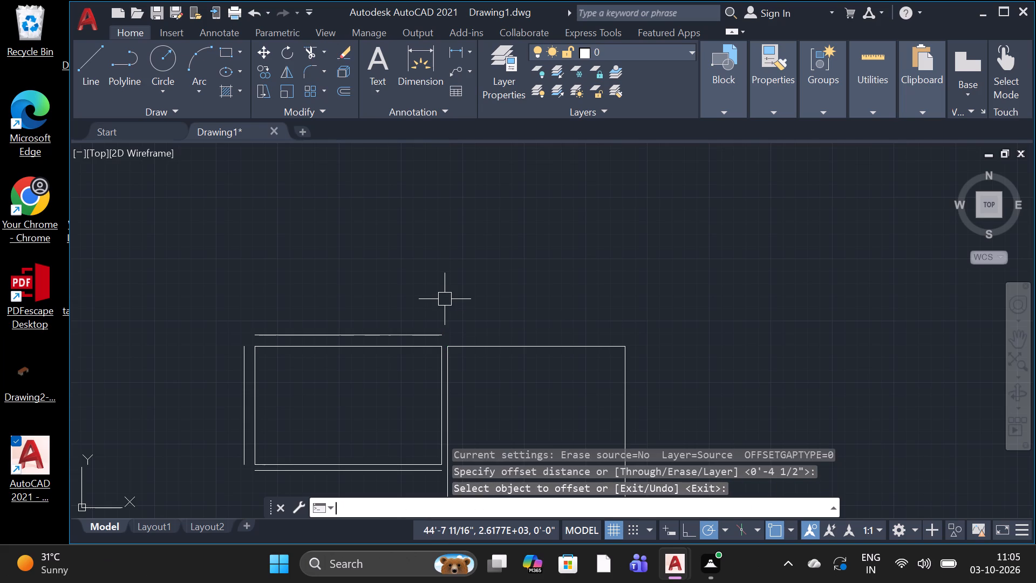
# Offset the second room's top and east edges outward by 9" for the outer walls.
pyautogui.write('O 9')
pyautogui.write('"')
pyautogui.press('space')
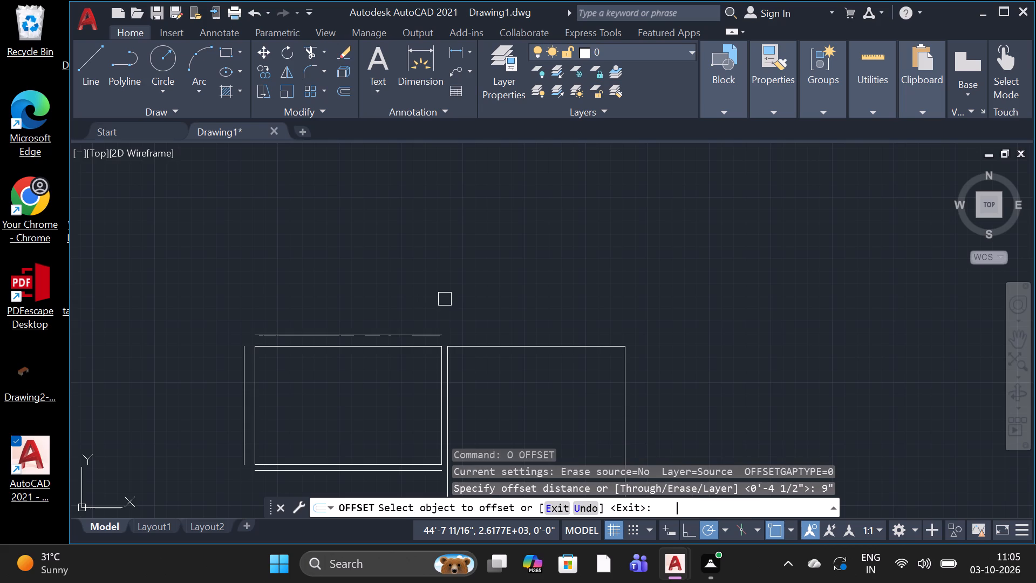
pyautogui.click(578, 351)
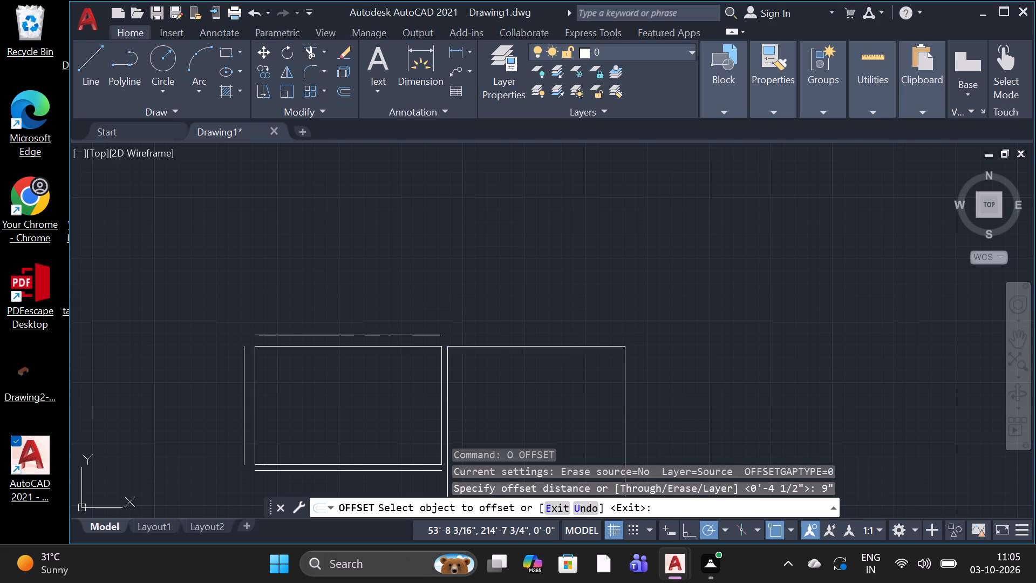
pyautogui.click(590, 252)
pyautogui.click(625, 383)
pyautogui.click(649, 382)
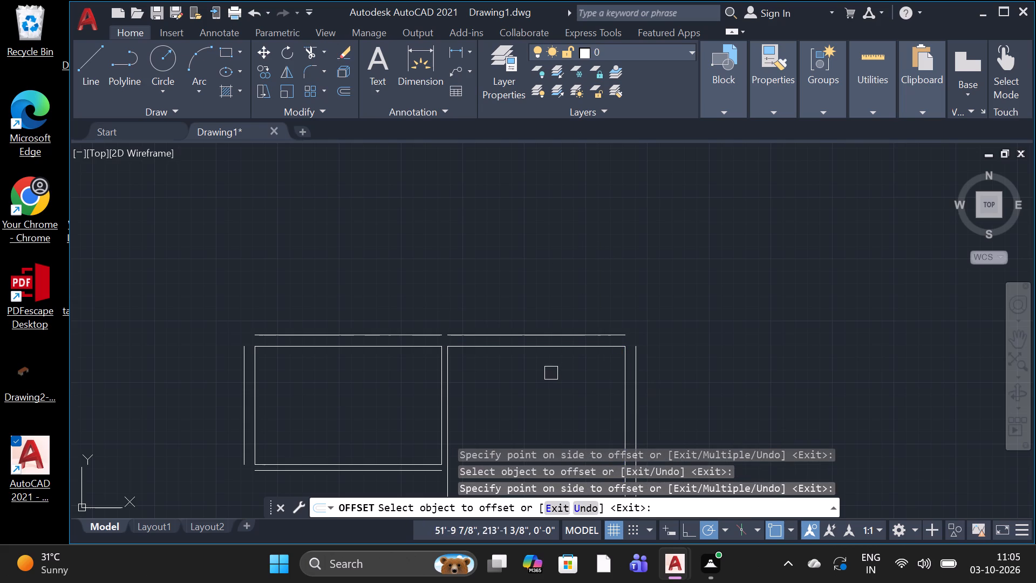
pyautogui.scroll(-3, 550, 335)
pyautogui.scroll(2, 494, 423)
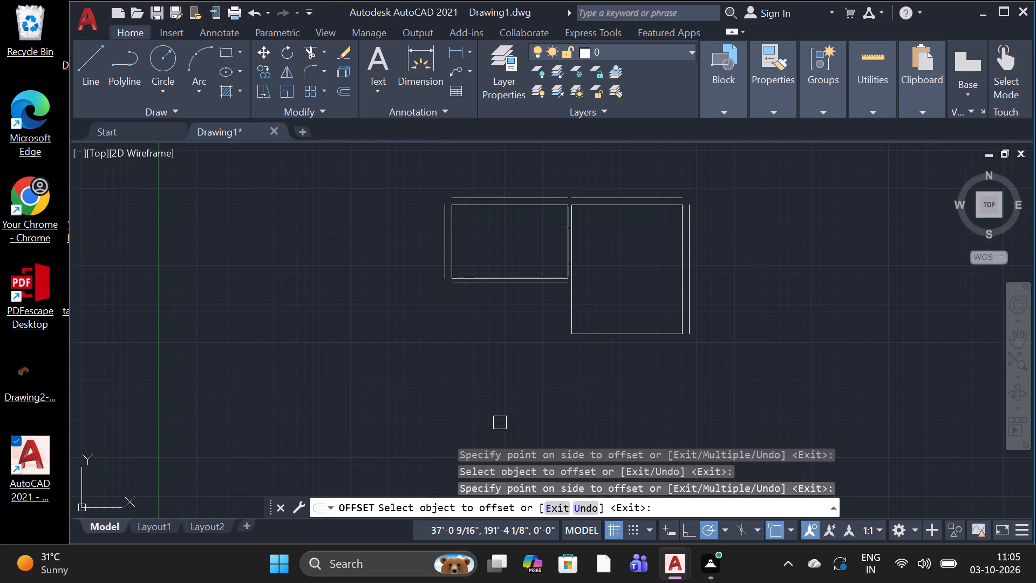
pyautogui.press('Escape')
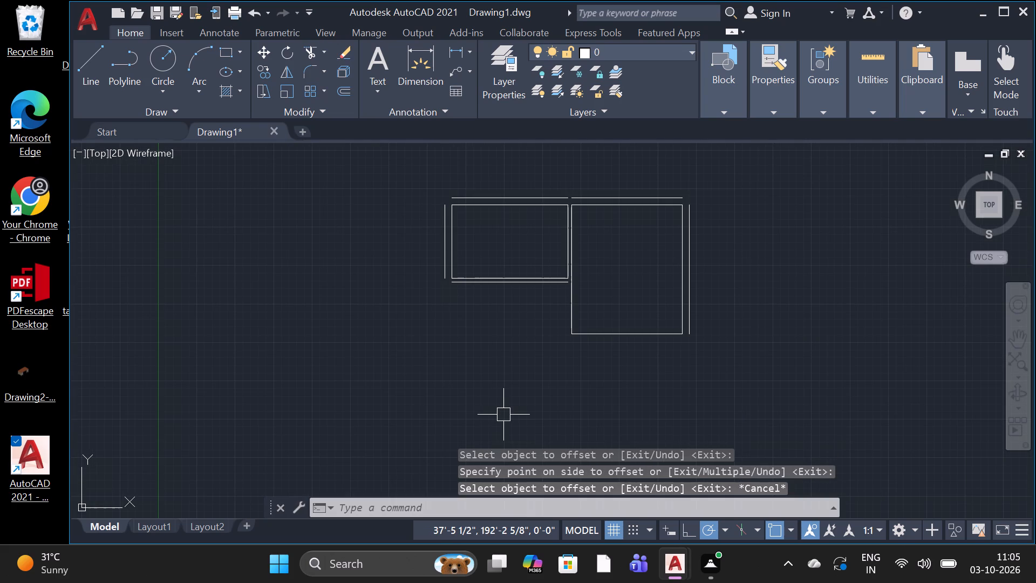
# Offset the second room's west and bottom edges outward by 4.5" for the thinner walls.
pyautogui.press('space')
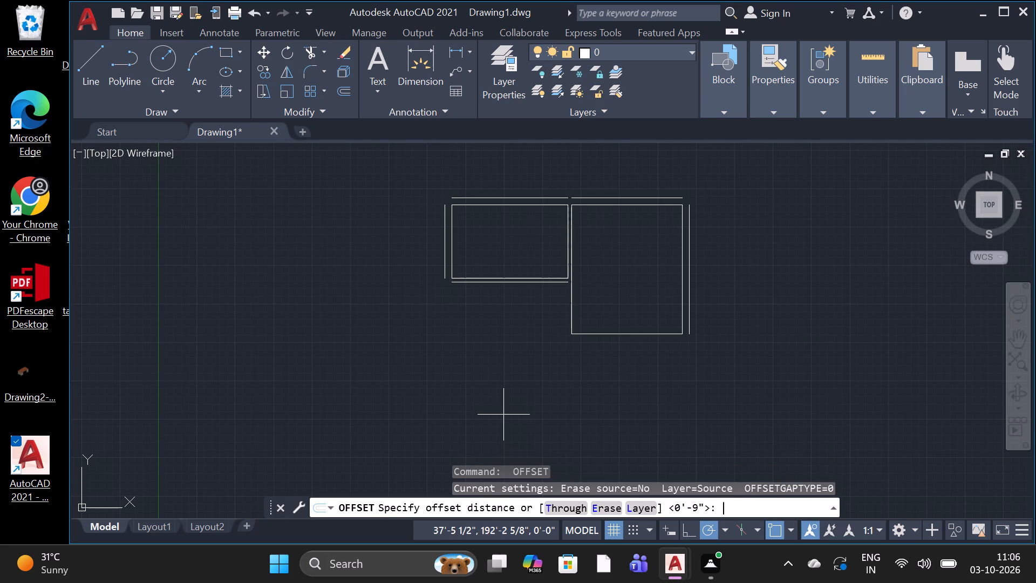
pyautogui.press('0')
pyautogui.press('BackSpace')
pyautogui.press('5')
pyautogui.press('BackSpace')
pyautogui.press('4')
pyautogui.press('.')
pyautogui.press('5')
pyautogui.hotkey('shift', '"')
pyautogui.press('space')
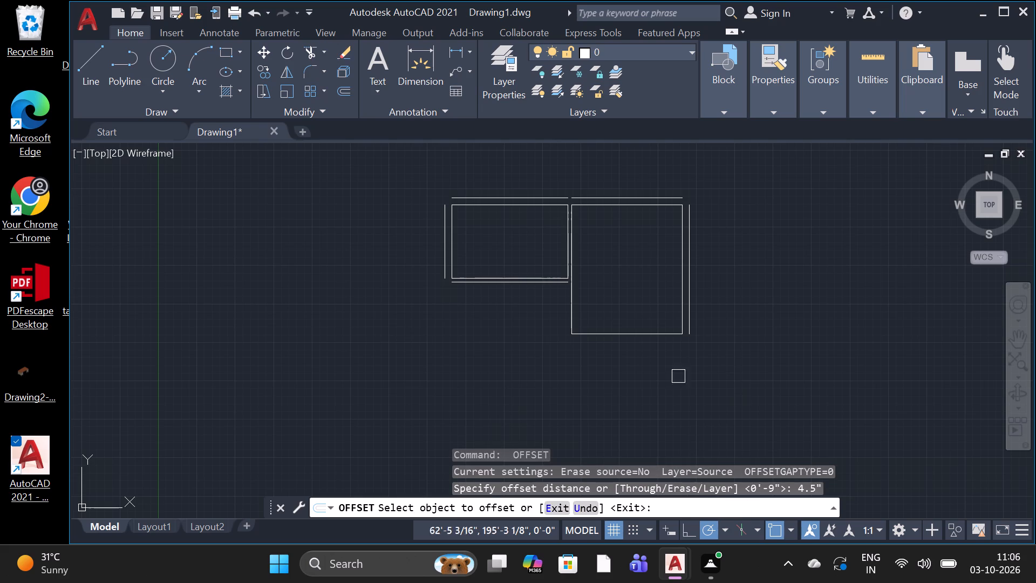
pyautogui.click(574, 314)
pyautogui.click(567, 318)
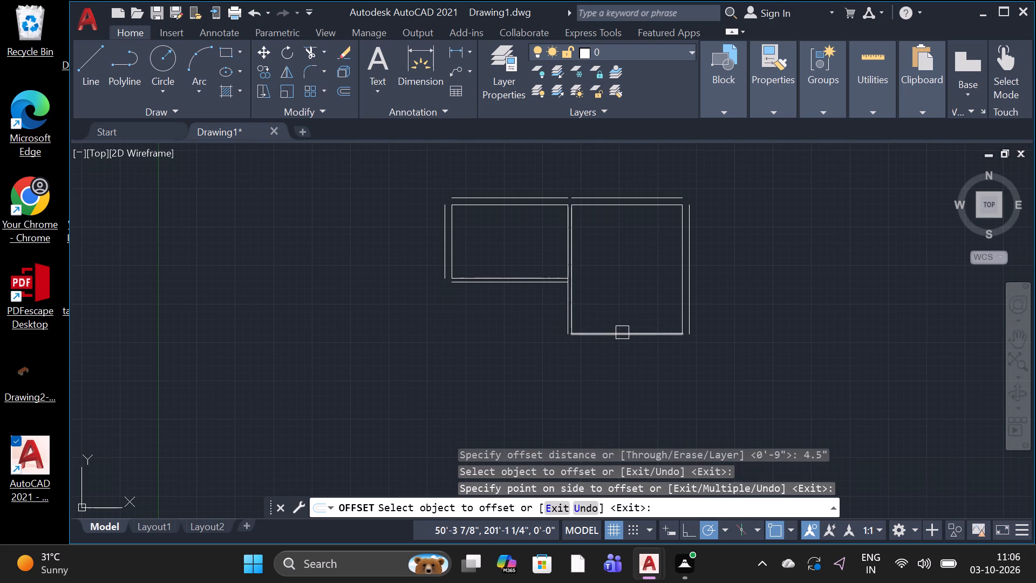
pyautogui.moveTo(622, 333); pyautogui.dragTo(624, 338)
pyautogui.click(629, 362)
pyautogui.scroll(-1, 624, 355)
pyautogui.scroll(1, 622, 350)
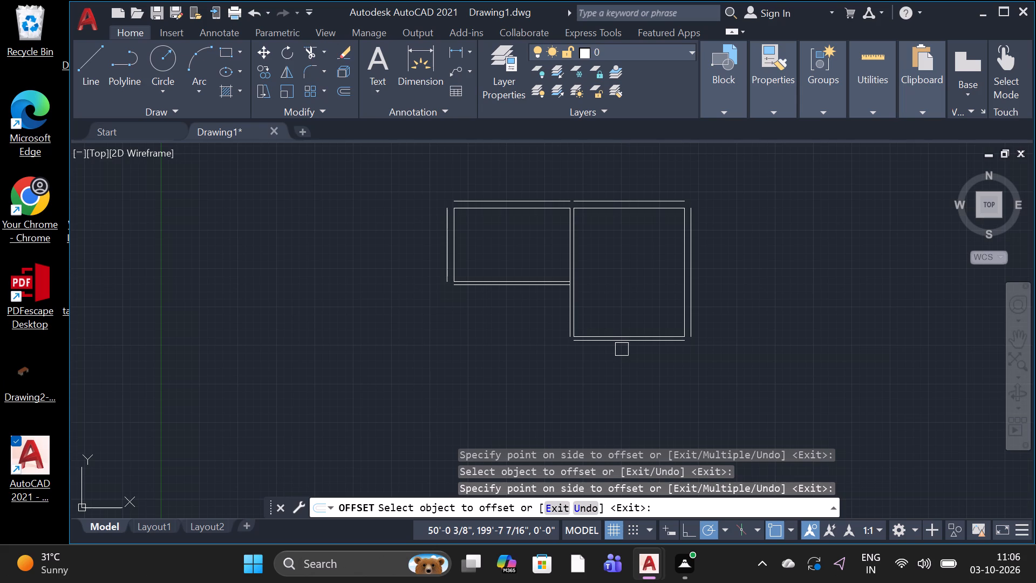
pyautogui.press('Escape')
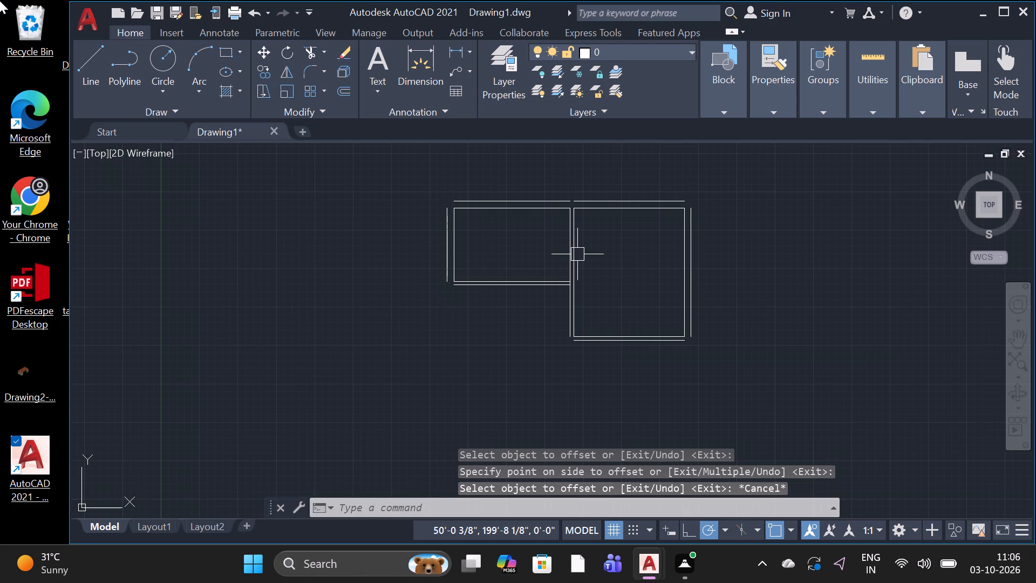
# Draw an 8' line straight down from the west end of the first room's lower offset wall line.
pyautogui.click(80, 67)
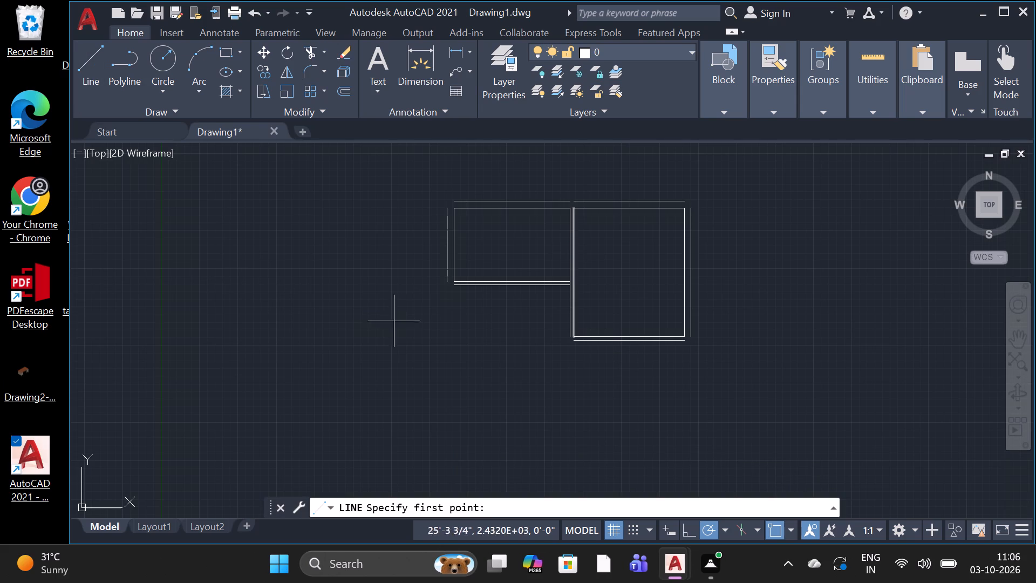
pyautogui.scroll(1, 456, 293)
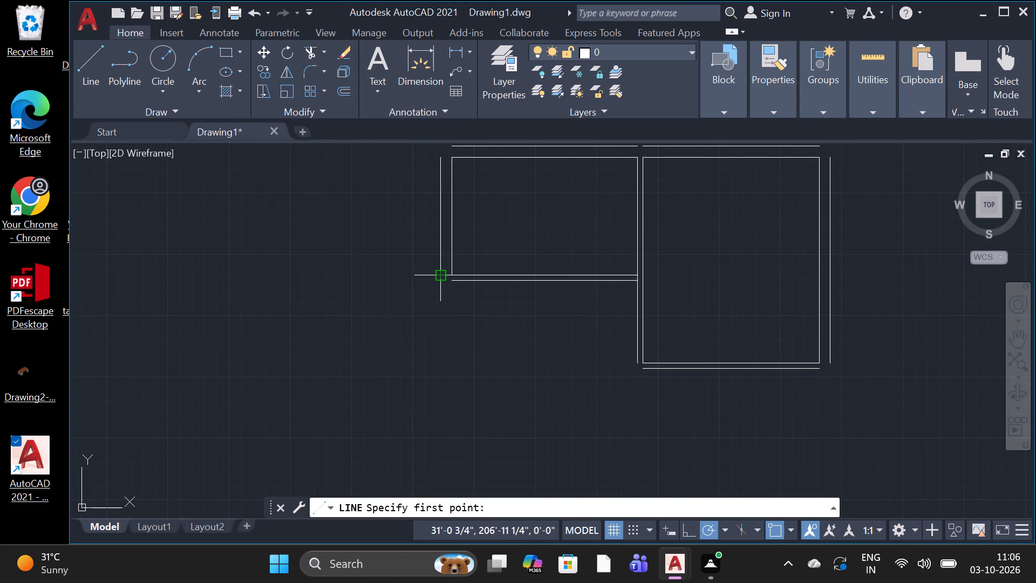
pyautogui.click(448, 281)
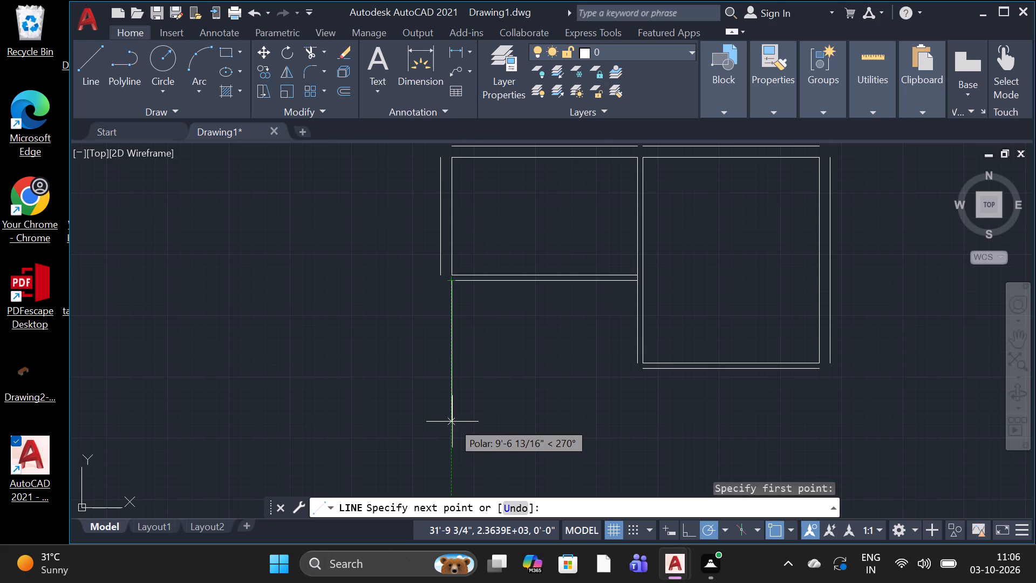
pyautogui.write('12')
pyautogui.press("'")
pyautogui.press('7')
pyautogui.press('BackSpace')
pyautogui.press('BackSpace')
pyautogui.press('BackSpace')
pyautogui.press('BackSpace')
pyautogui.press('8')
pyautogui.press("'")
pyautogui.press('space')
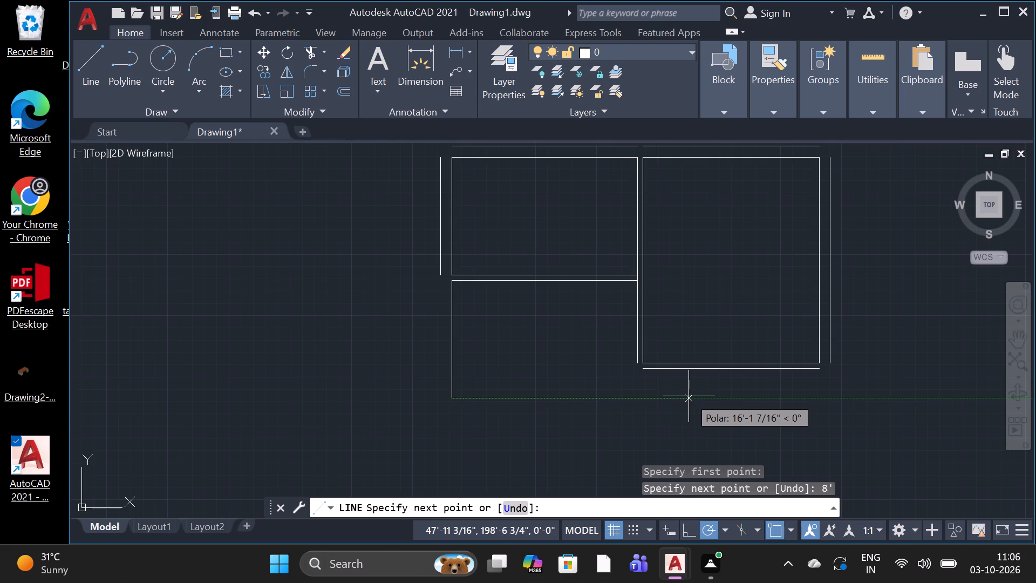
# Close the third room's outline below the first room with a 12'7.5" line heading east and an 8' line straight up.
pyautogui.write('12')
pyautogui.press("'")
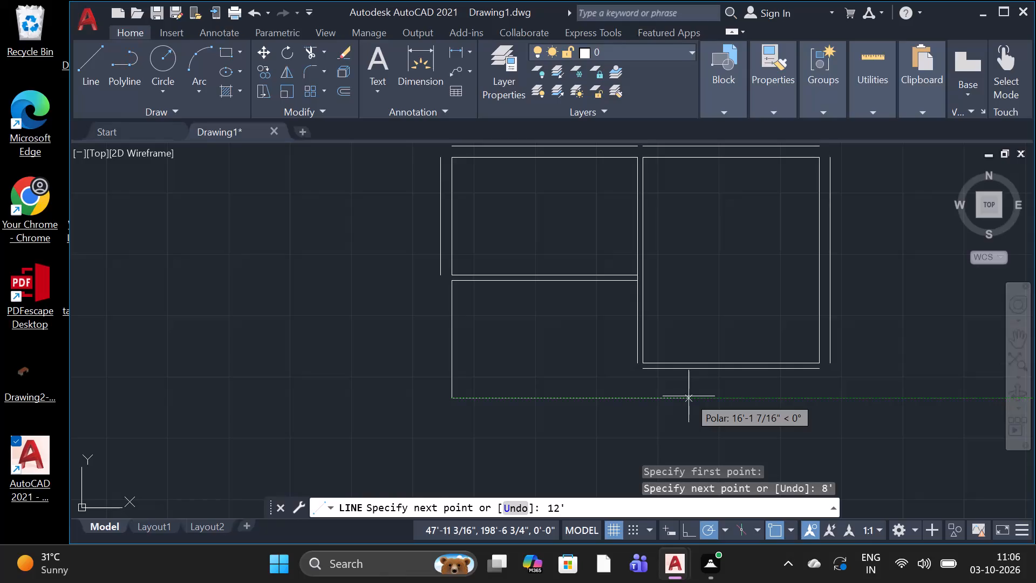
pyautogui.press('7')
pyautogui.write('.5')
pyautogui.press('space')
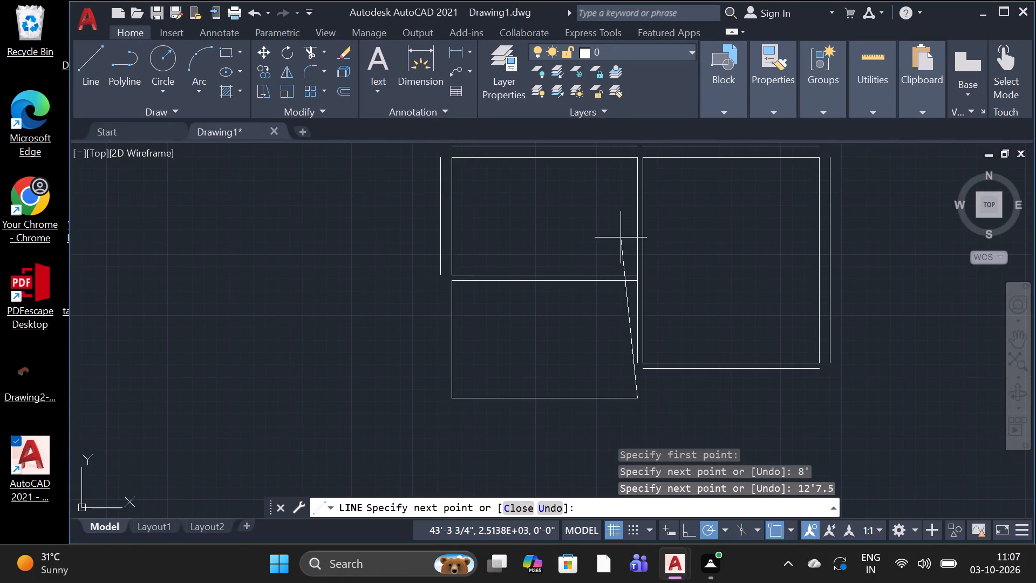
pyautogui.scroll(-2, 649, 202)
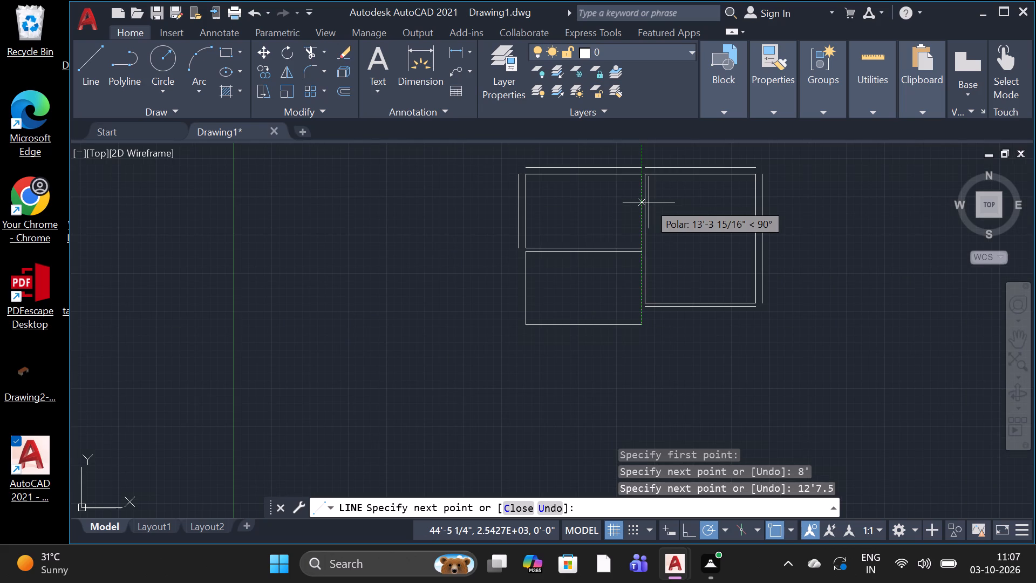
pyautogui.press('8')
pyautogui.press("'")
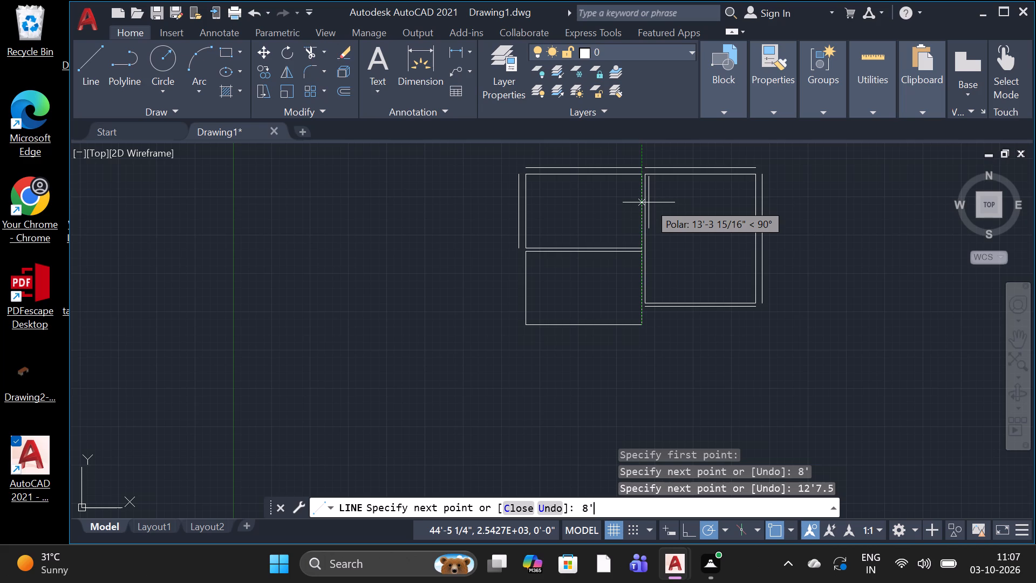
pyautogui.click(649, 202)
pyautogui.press('space')
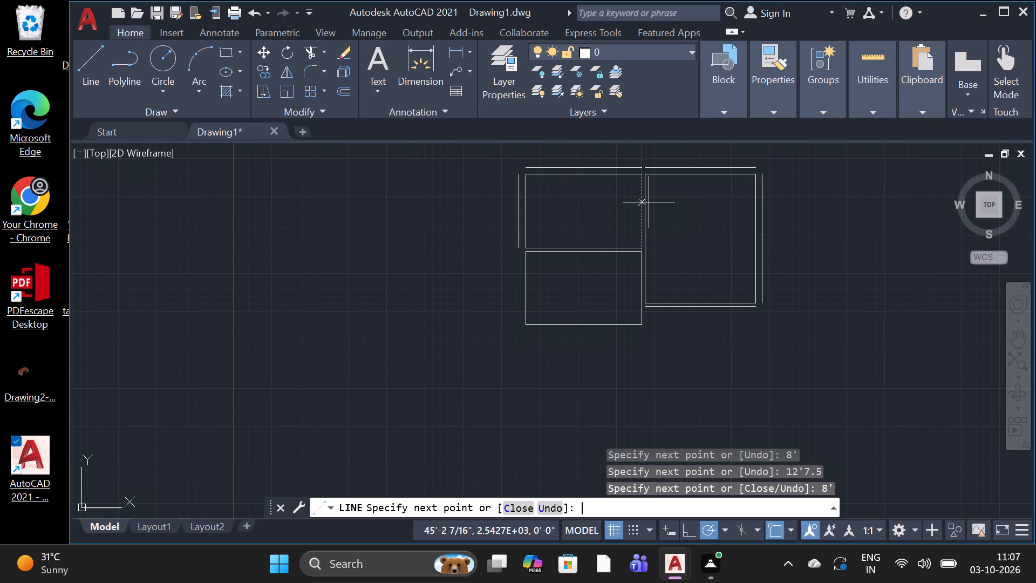
pyautogui.press('space')
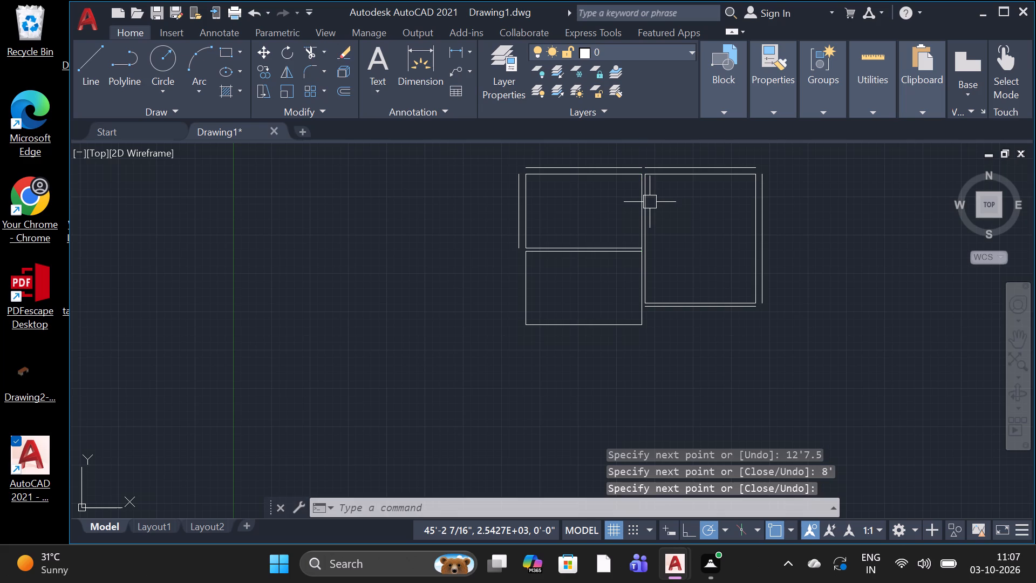
# Offset the third room's west and top edges outward by 4.5".
pyautogui.press('o')
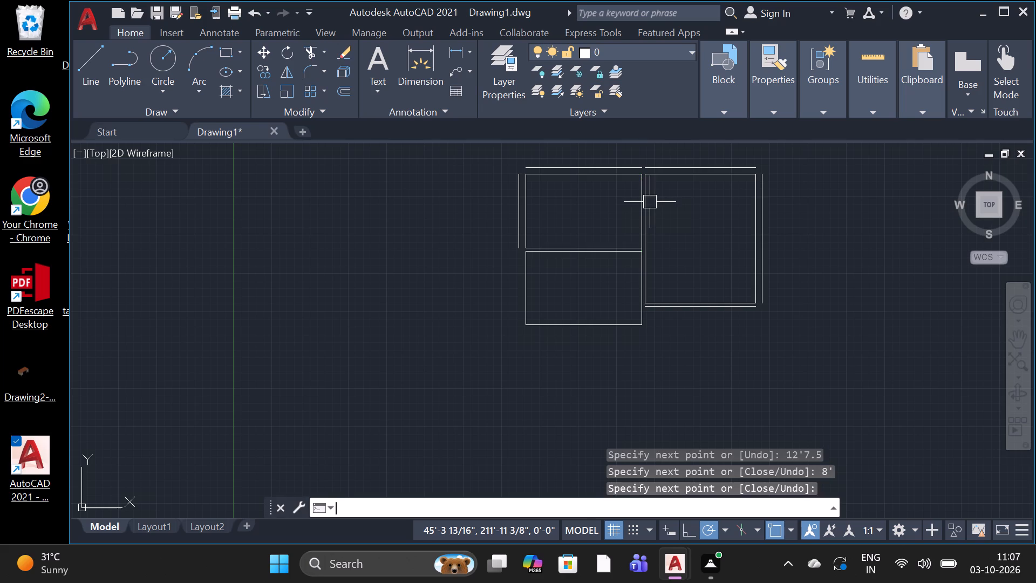
pyautogui.press('f')
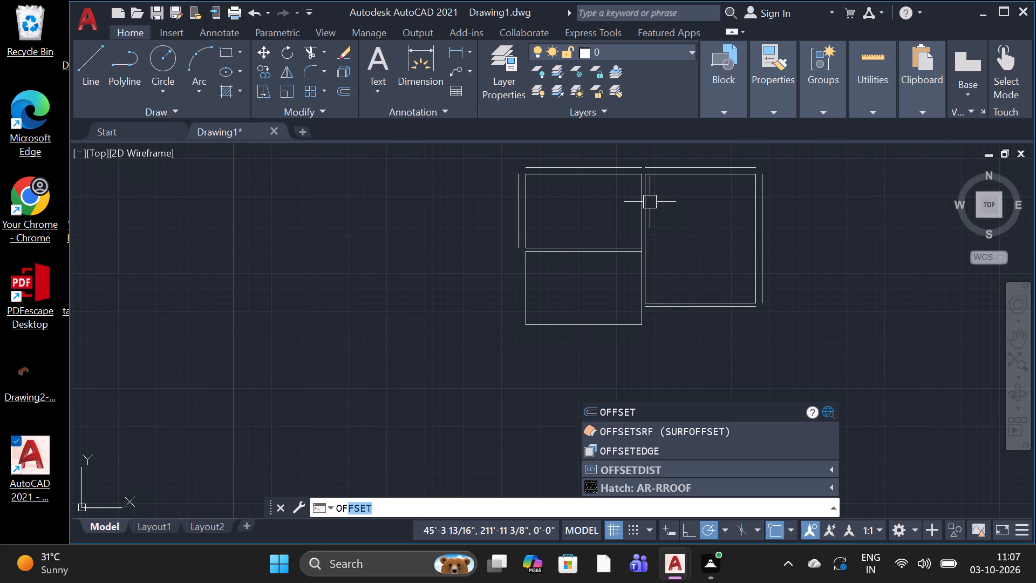
pyautogui.press('space')
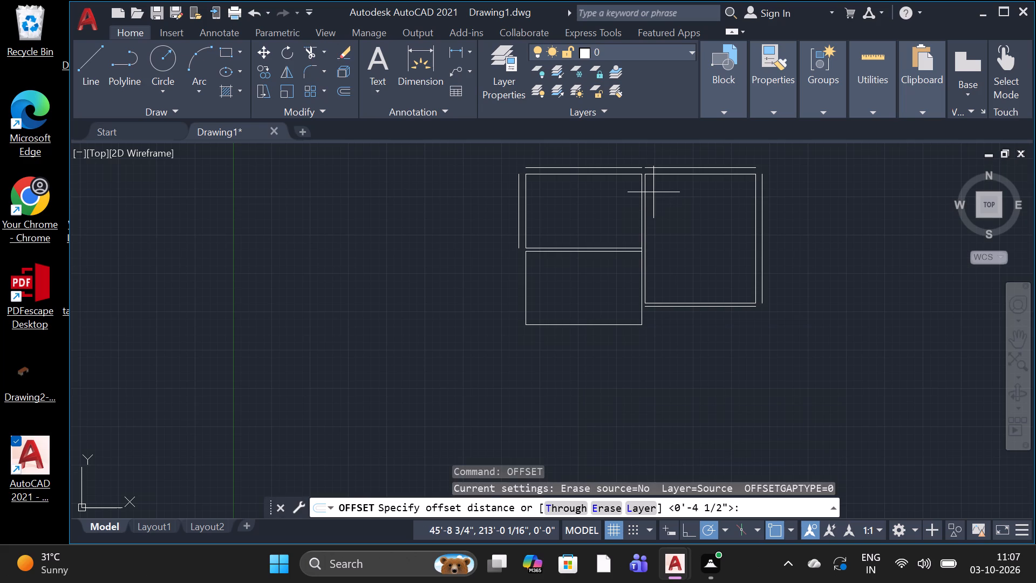
pyautogui.press('space')
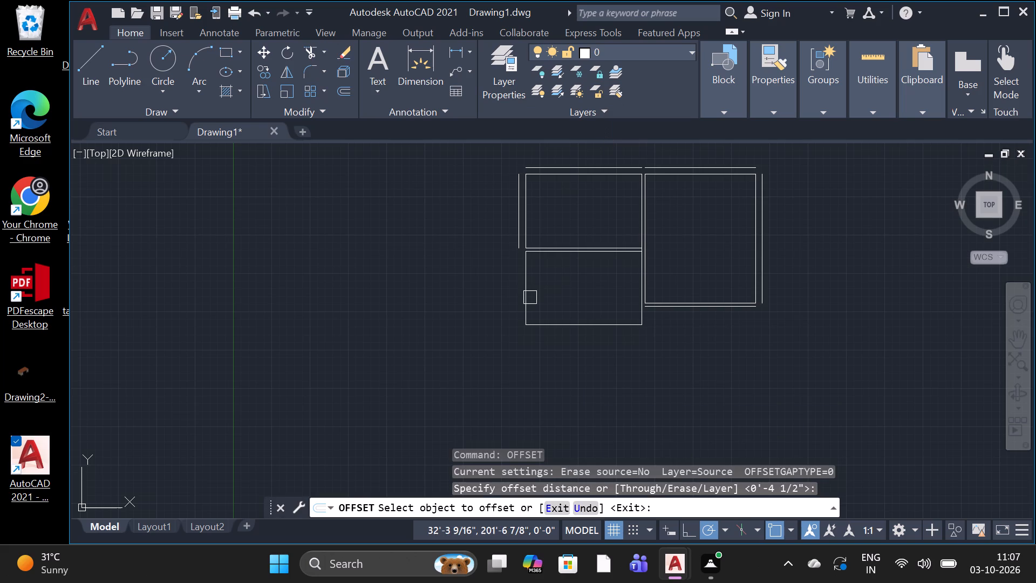
pyautogui.click(530, 297)
pyautogui.click(428, 294)
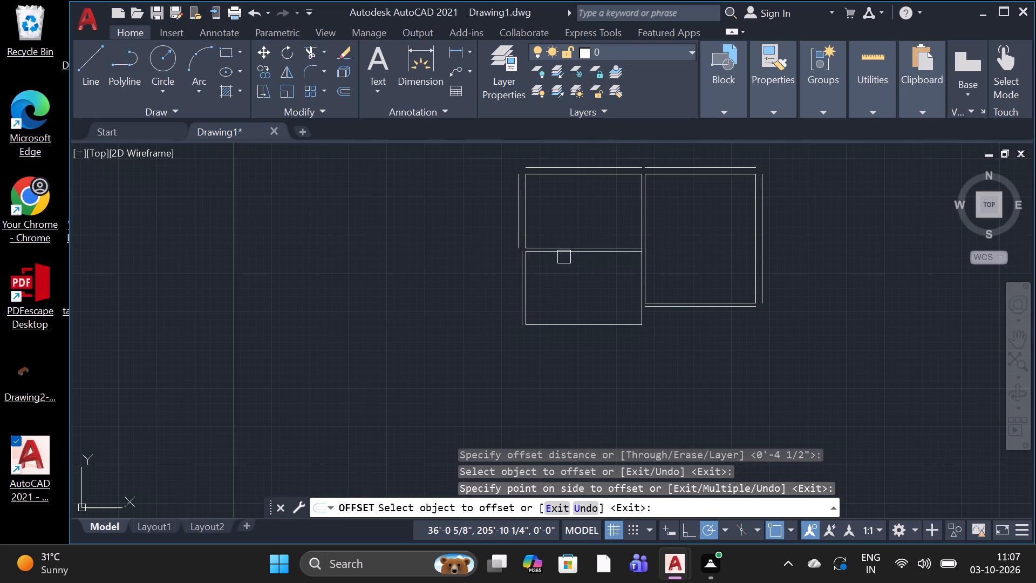
pyautogui.scroll(2, 559, 254)
pyautogui.click(574, 251)
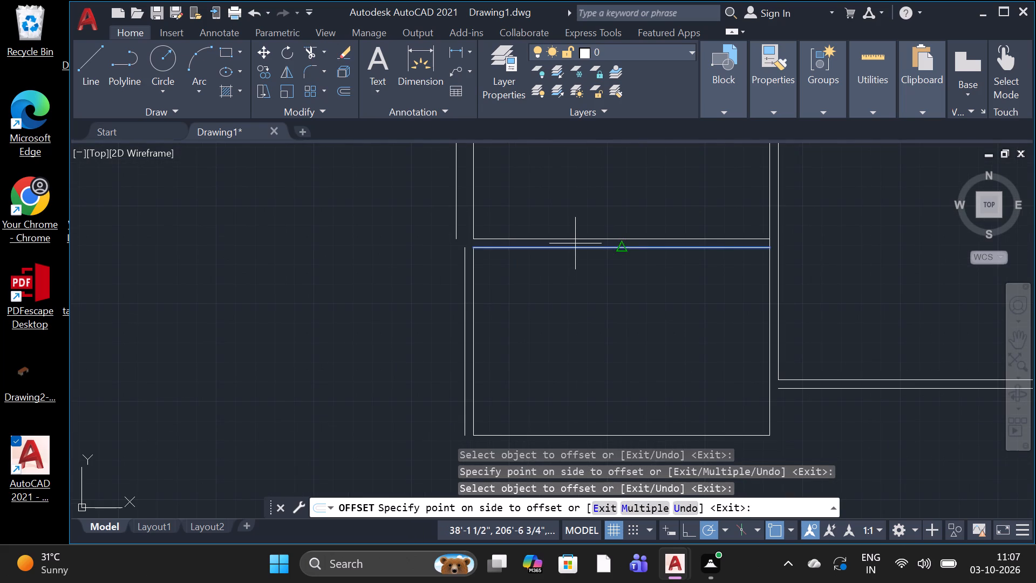
pyautogui.click(575, 244)
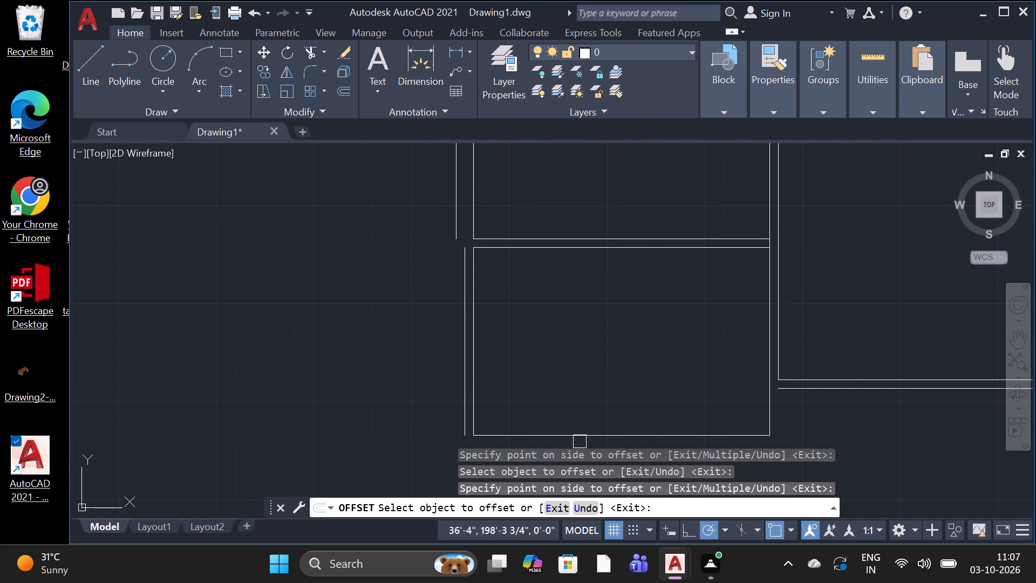
# Offset the third room's bottom edge inward and its east edge outward by 4.5".
pyautogui.click(580, 438)
pyautogui.click(580, 444)
pyautogui.scroll(-1, 595, 297)
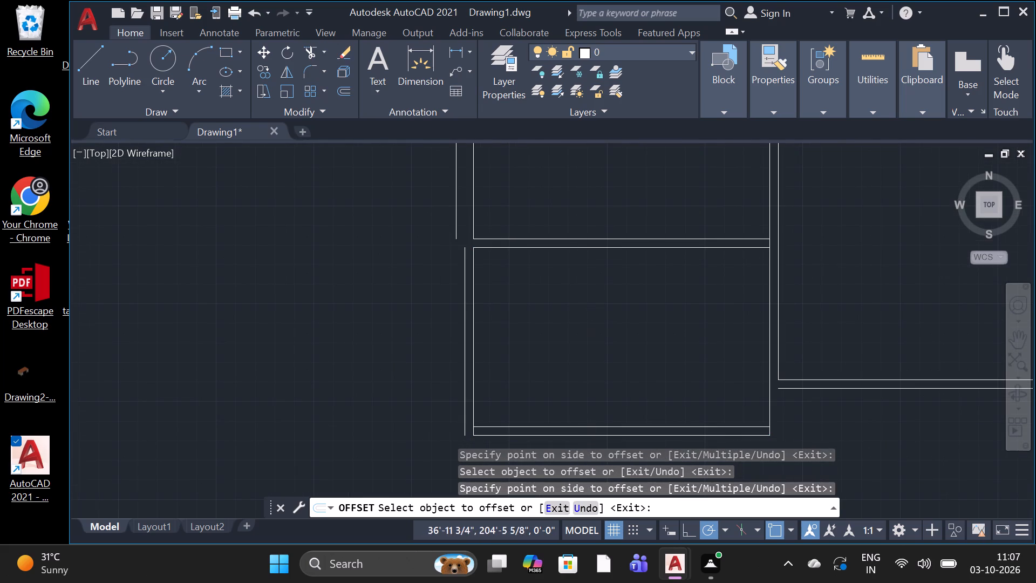
pyautogui.scroll(2, 688, 321)
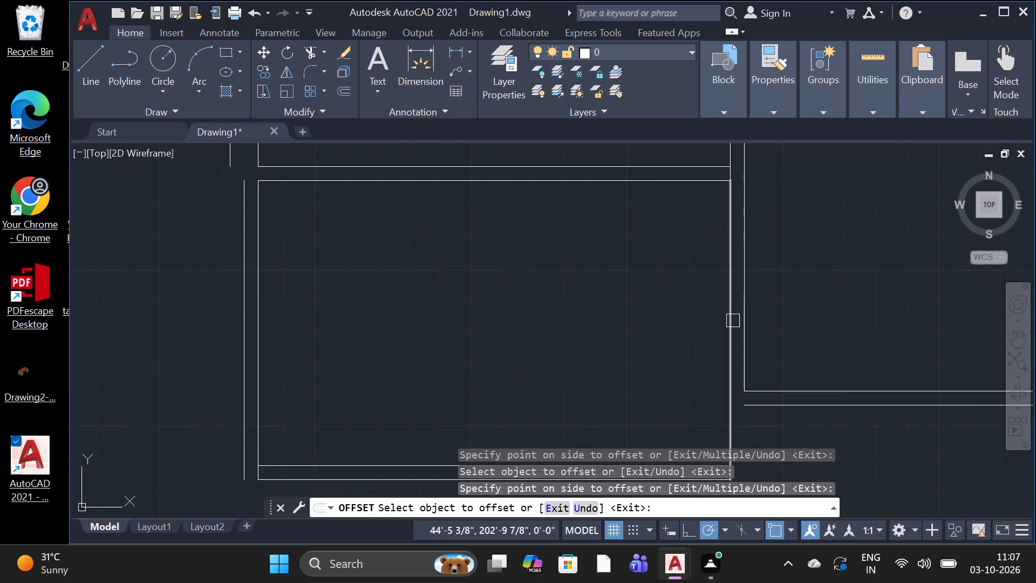
pyautogui.click(730, 331)
pyautogui.click(741, 321)
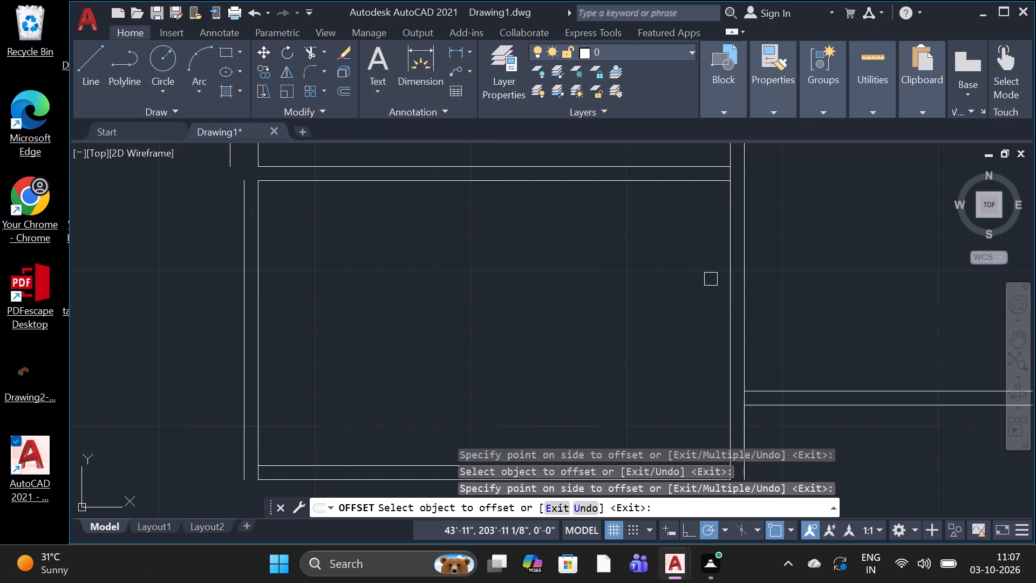
pyautogui.press('space')
# Offset the third room's west edge outward by 9" for the outer wall.
pyautogui.press('space')
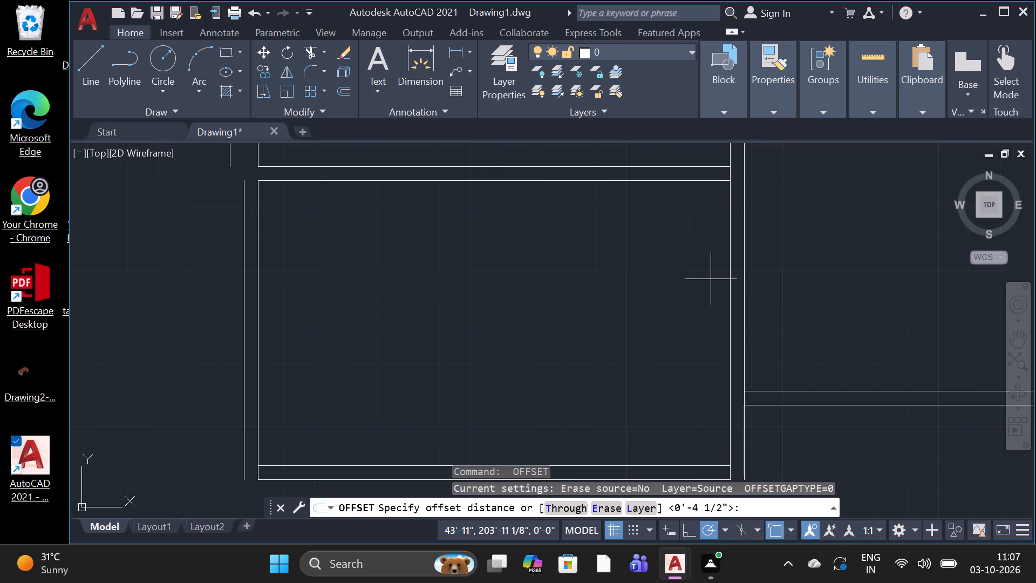
pyautogui.press('9')
pyautogui.write('"')
pyautogui.press('space')
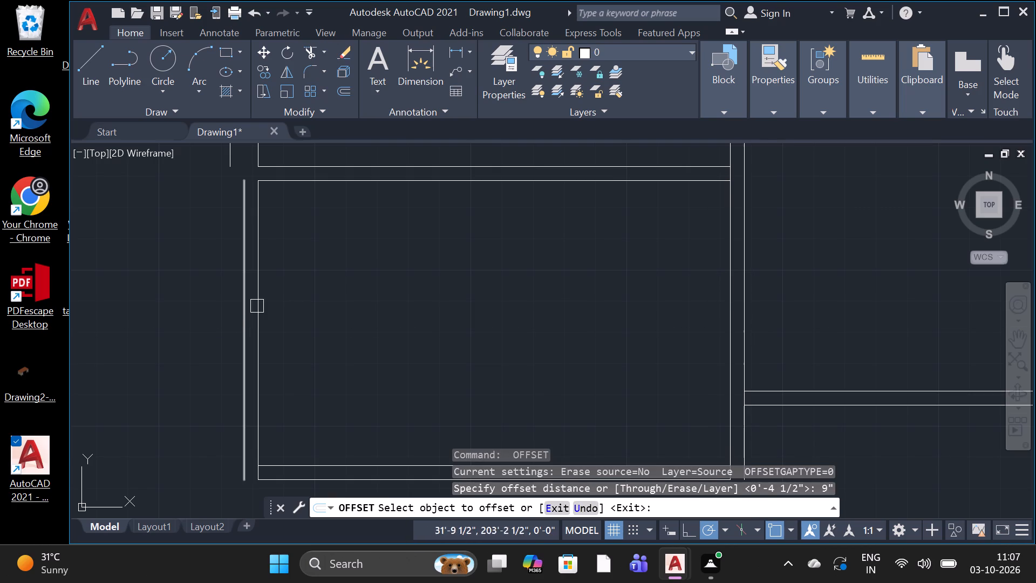
pyautogui.moveTo(258, 306); pyautogui.dragTo(263, 305)
pyautogui.click(213, 316)
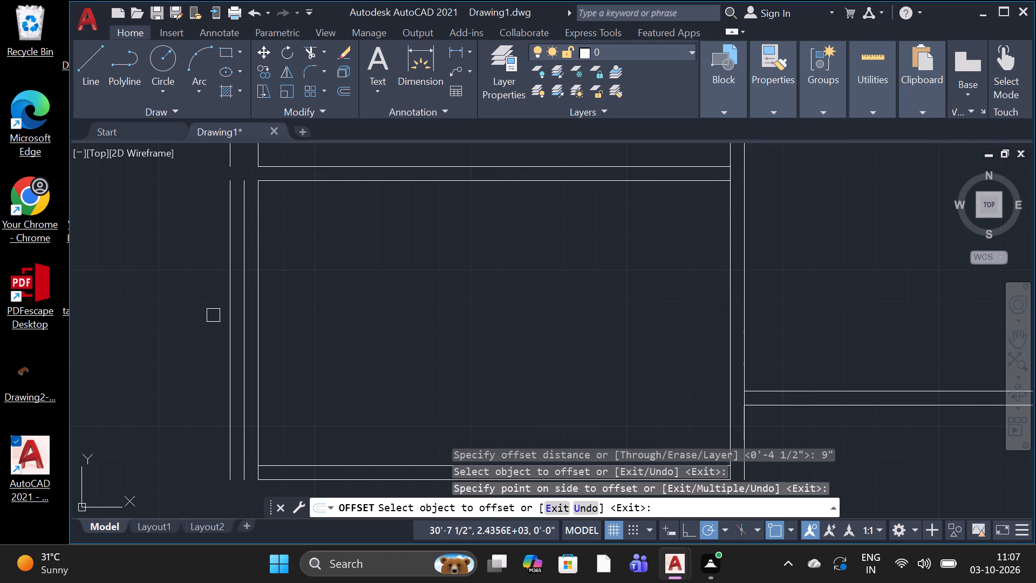
pyautogui.press('space')
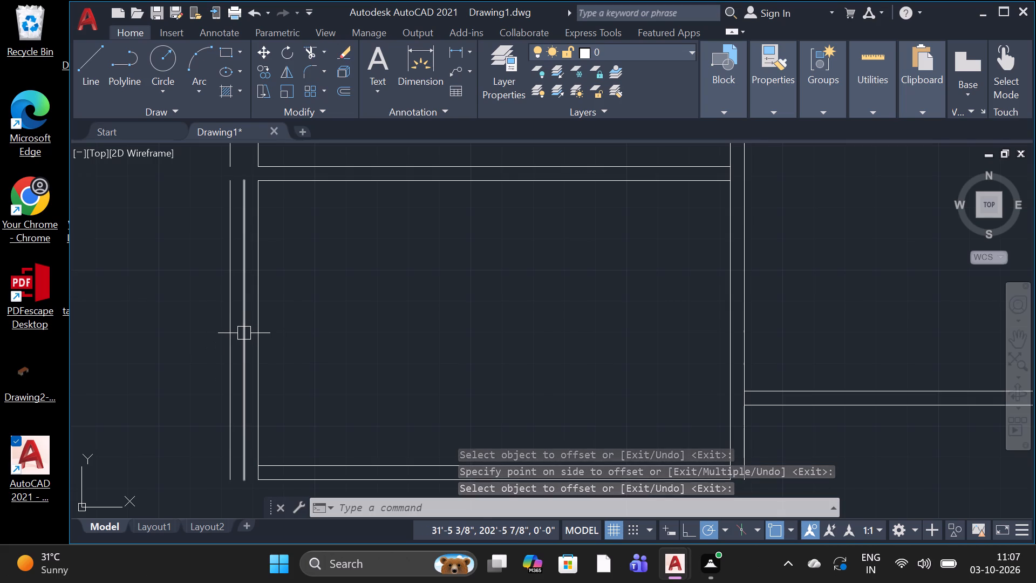
# Erase the third room's 4.5" offset line beside the west edge and the inner offset line above the bottom edge.
pyautogui.click(244, 333)
pyautogui.press('Delete')
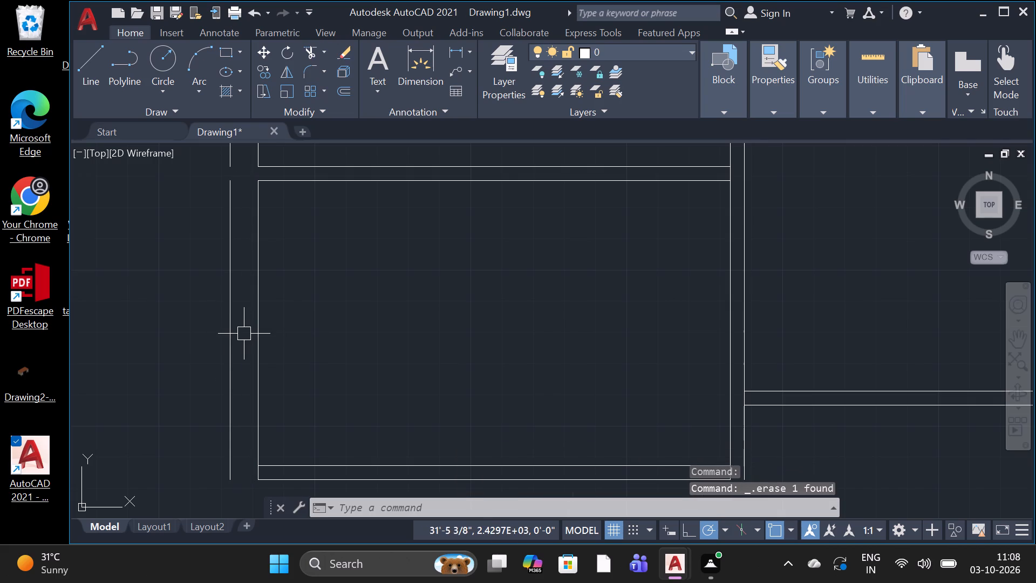
pyautogui.click(310, 465)
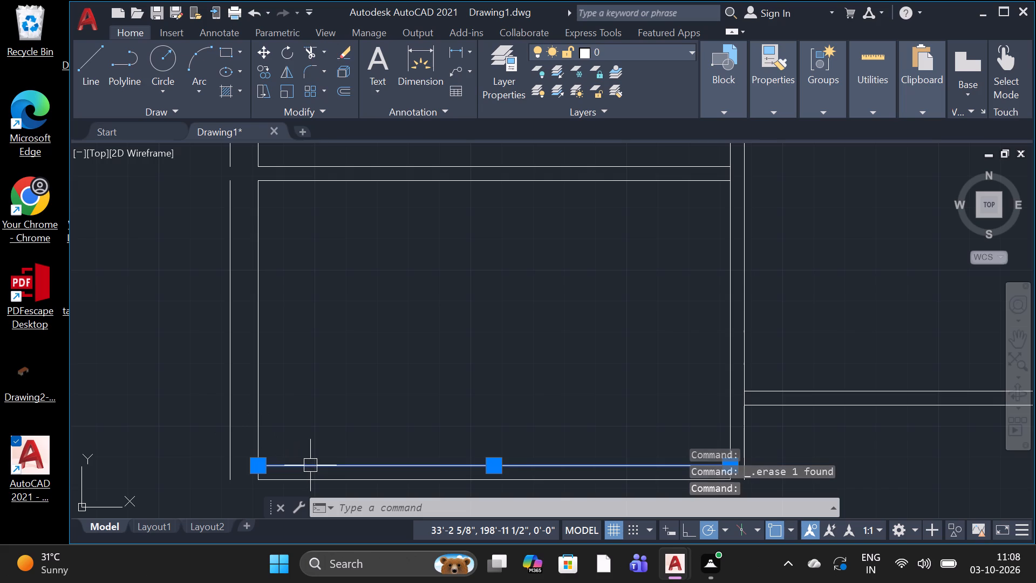
pyautogui.press('Delete')
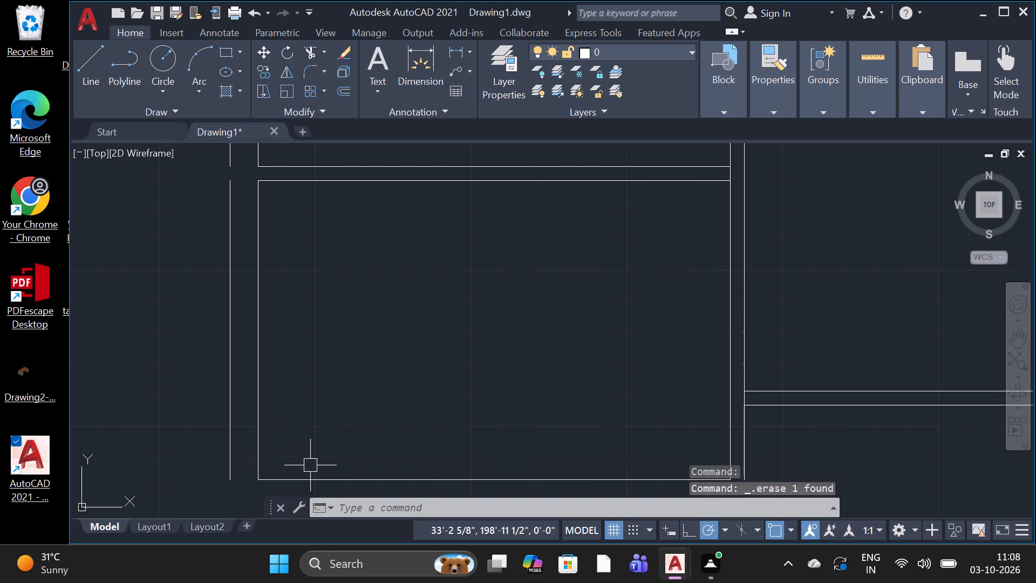
pyautogui.press('space')
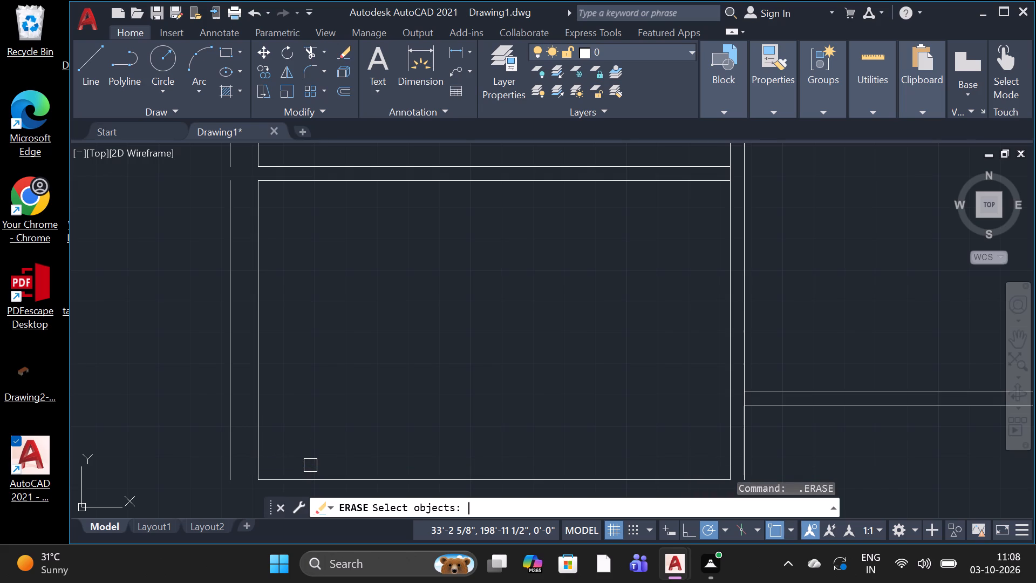
pyautogui.press('Escape')
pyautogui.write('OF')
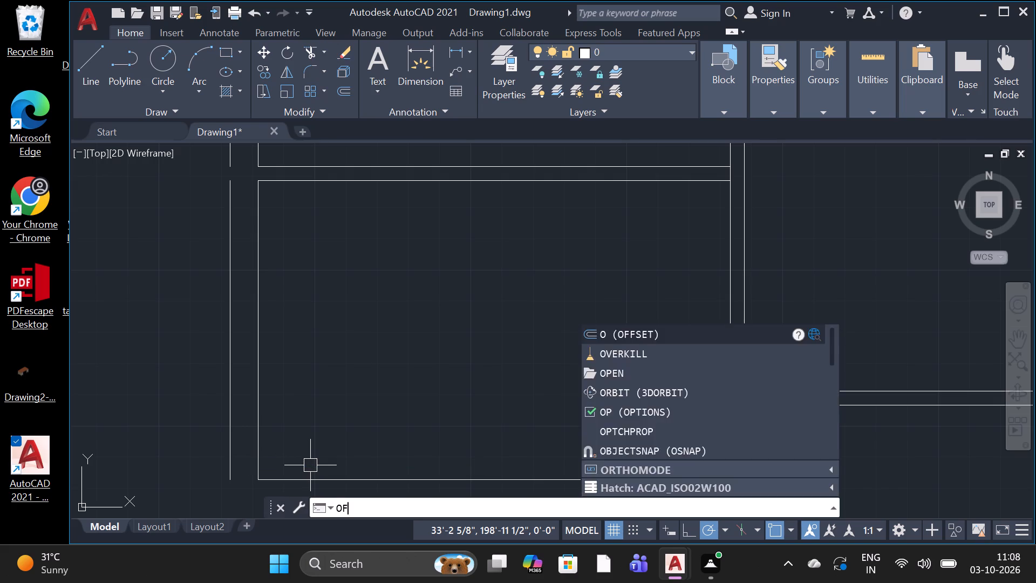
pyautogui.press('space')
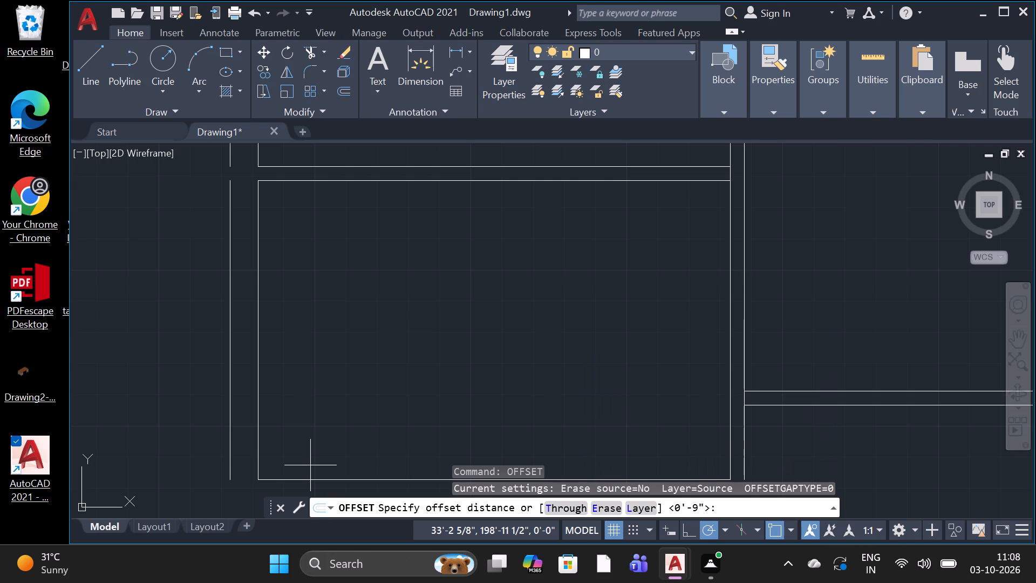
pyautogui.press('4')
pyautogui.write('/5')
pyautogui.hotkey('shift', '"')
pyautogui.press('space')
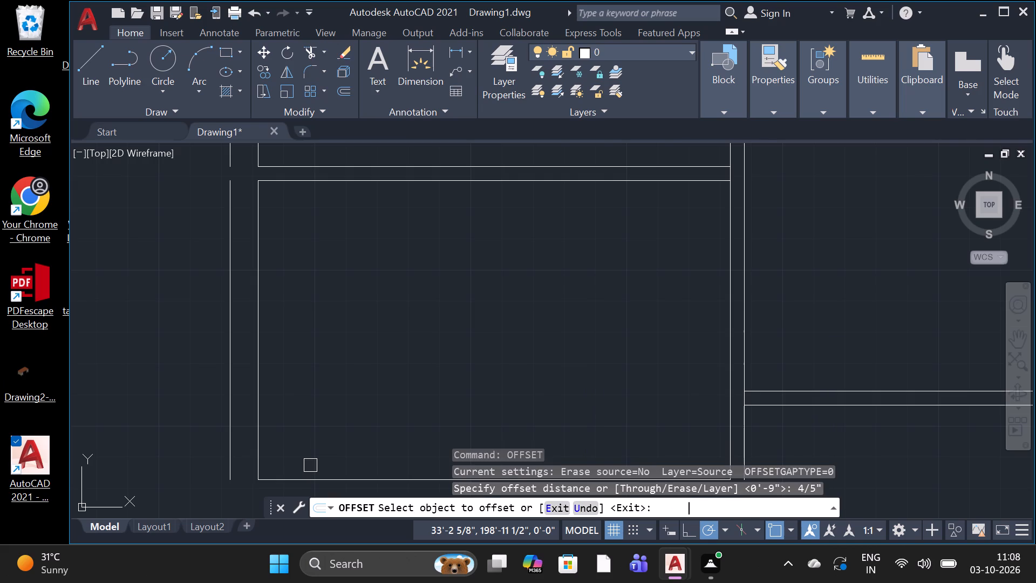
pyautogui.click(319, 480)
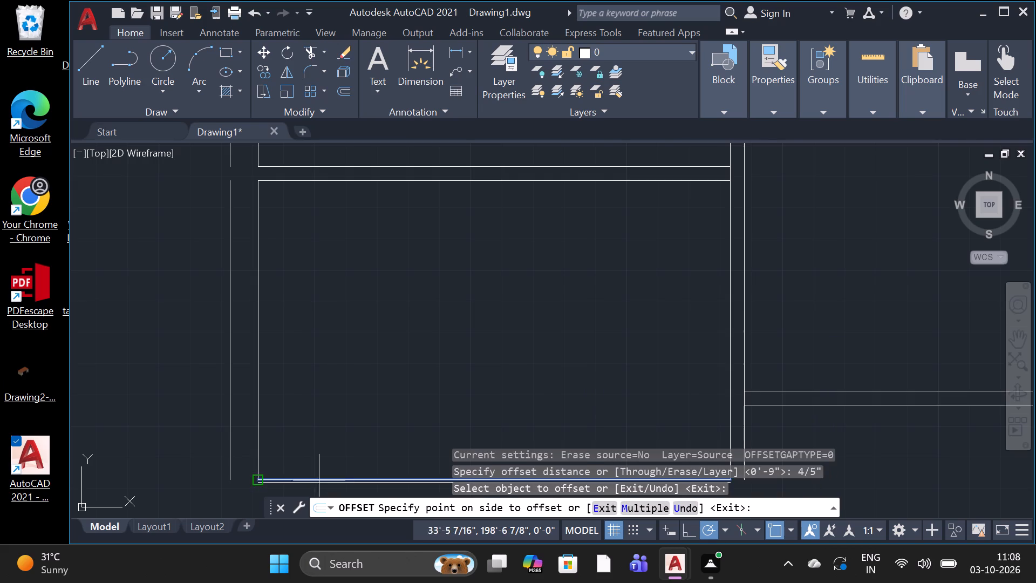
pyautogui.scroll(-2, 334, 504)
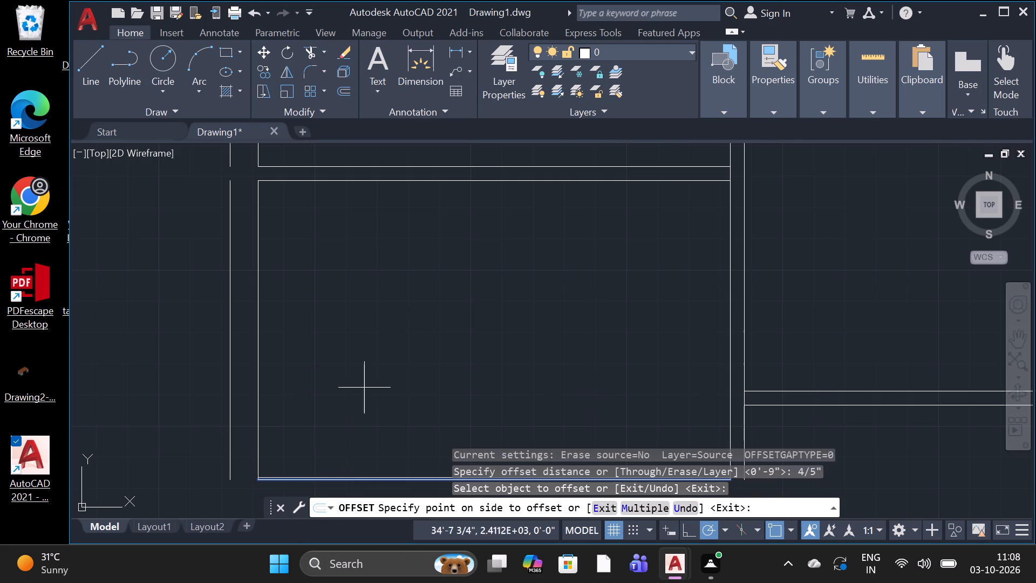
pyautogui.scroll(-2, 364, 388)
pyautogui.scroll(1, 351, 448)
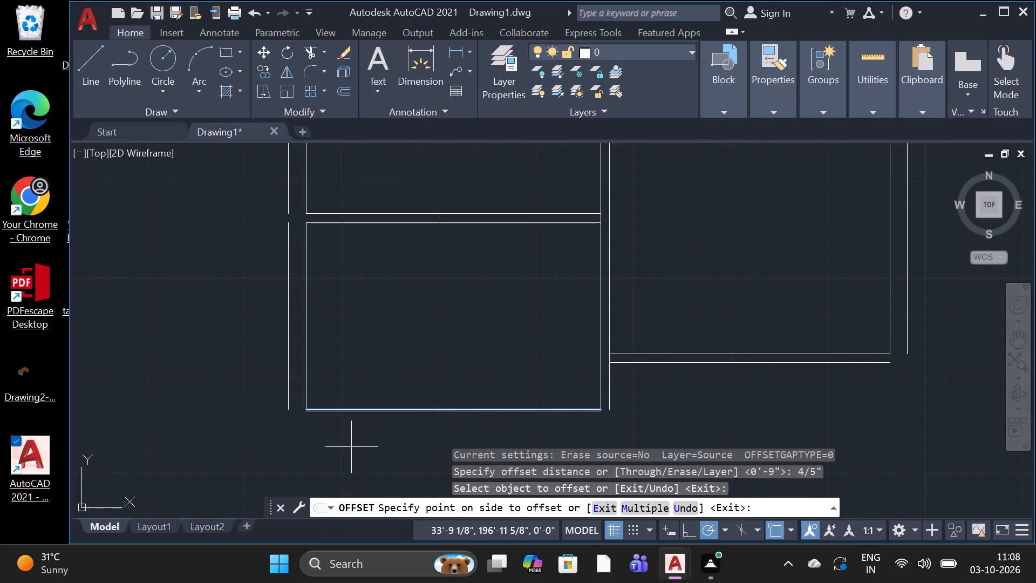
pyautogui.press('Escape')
# Offset the third room's bottom edge outward by 4.5".
pyautogui.write('O 5')
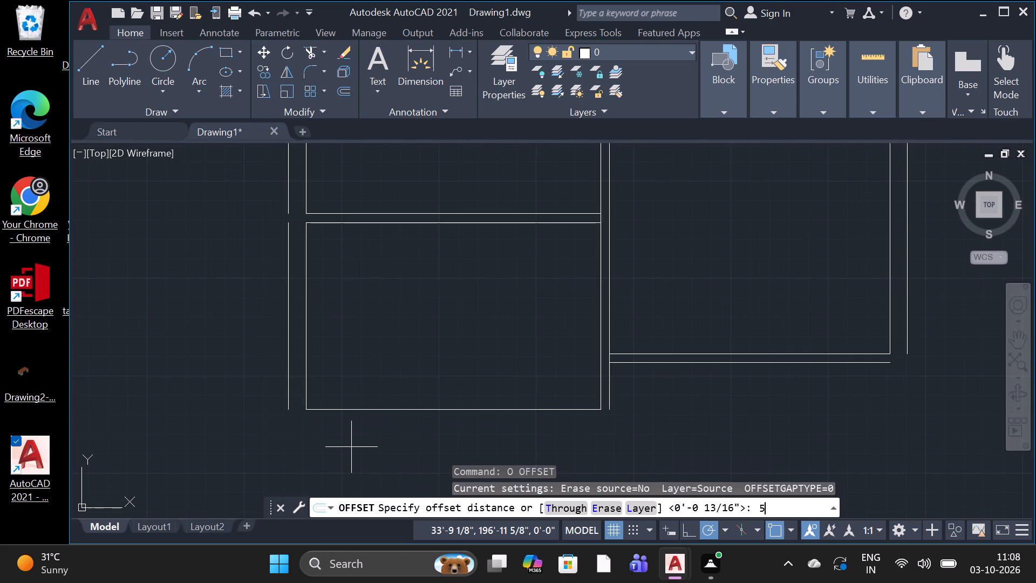
pyautogui.press('BackSpace')
pyautogui.press('4')
pyautogui.write('.5"')
pyautogui.press('space')
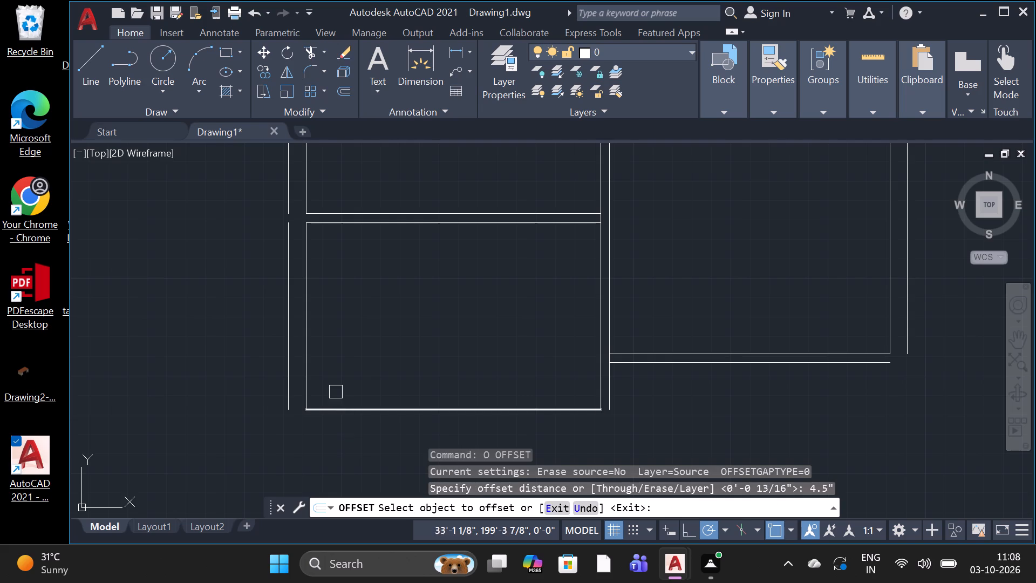
pyautogui.click(349, 414)
pyautogui.click(362, 461)
pyautogui.scroll(-1, 362, 432)
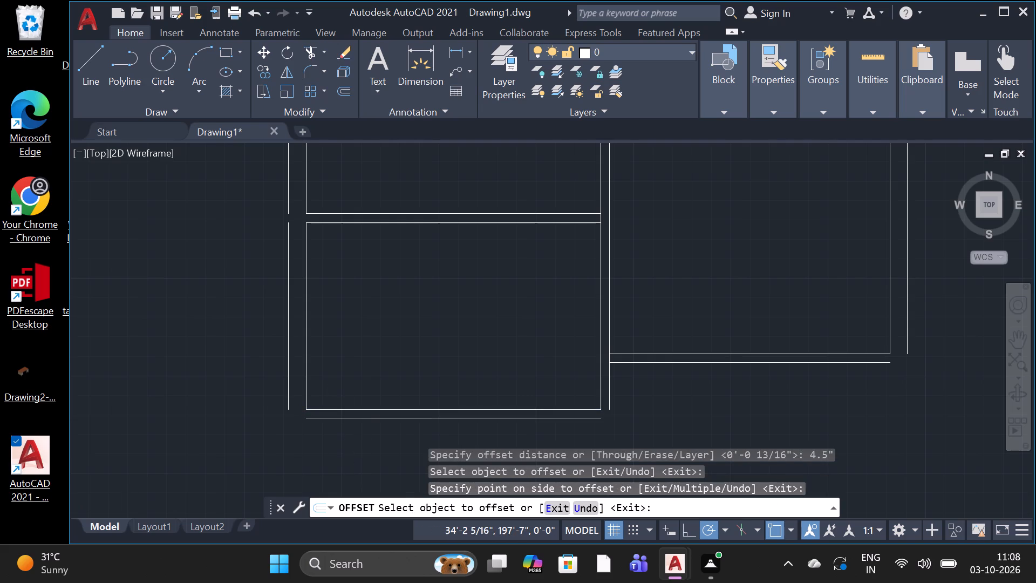
pyautogui.scroll(-4, 362, 432)
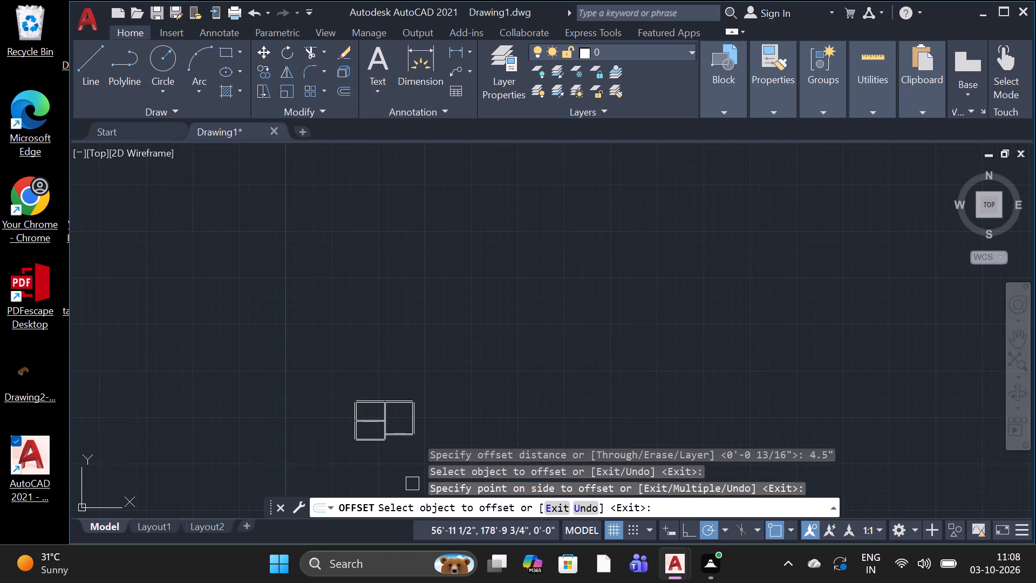
pyautogui.scroll(3, 414, 483)
pyautogui.press('Escape')
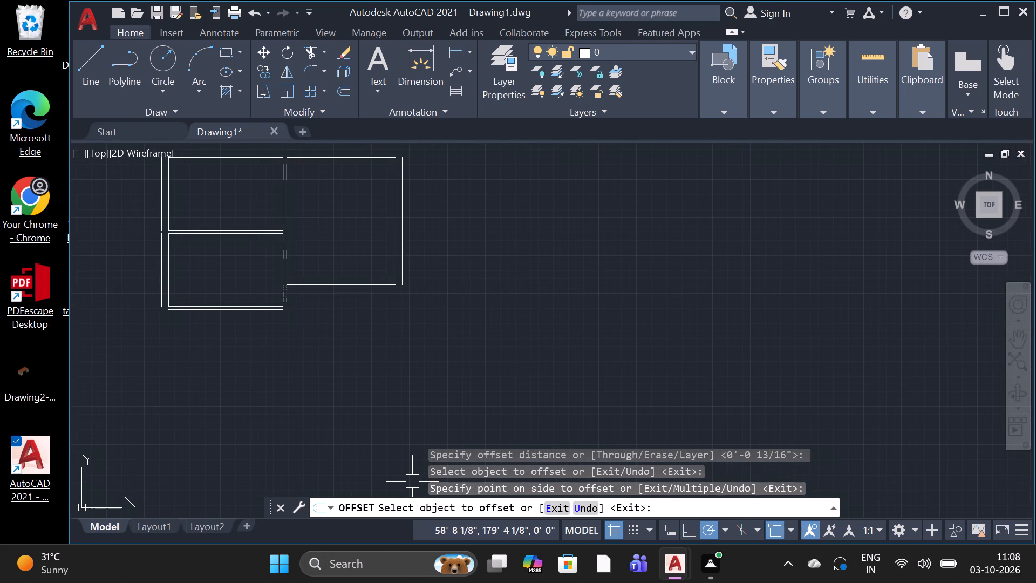
# Draw a 7'6" by 4' small room below the large east room, starting from the east end of its lower wall line.
pyautogui.click(84, 82)
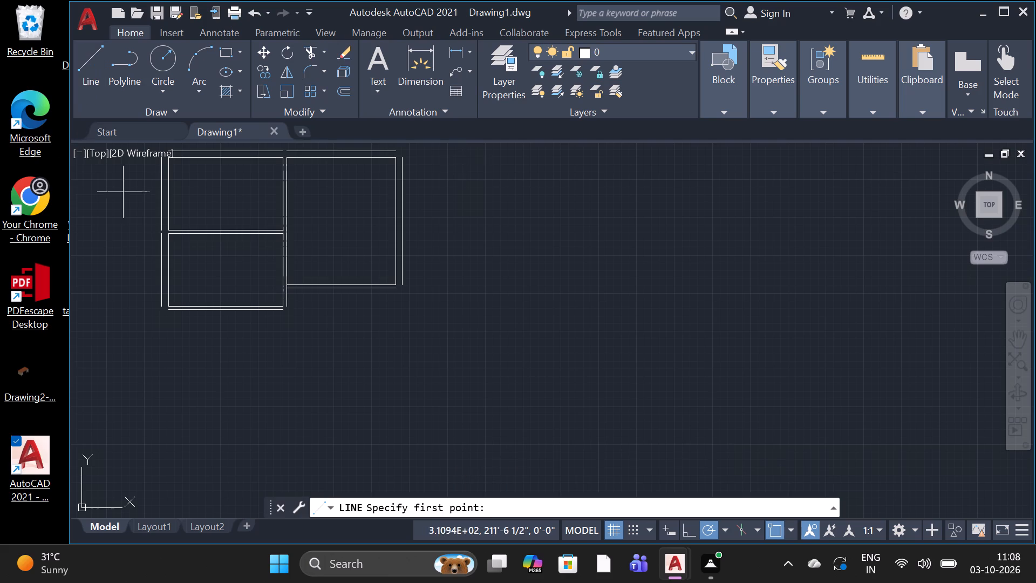
pyautogui.scroll(2, 389, 293)
pyautogui.click(393, 288)
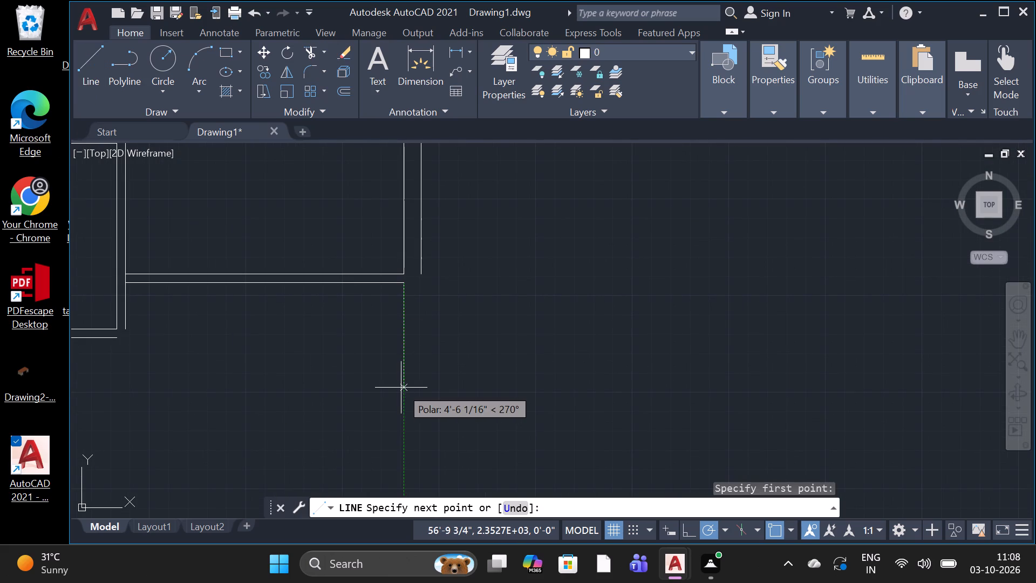
pyautogui.press('4')
pyautogui.write("'")
pyautogui.press('space')
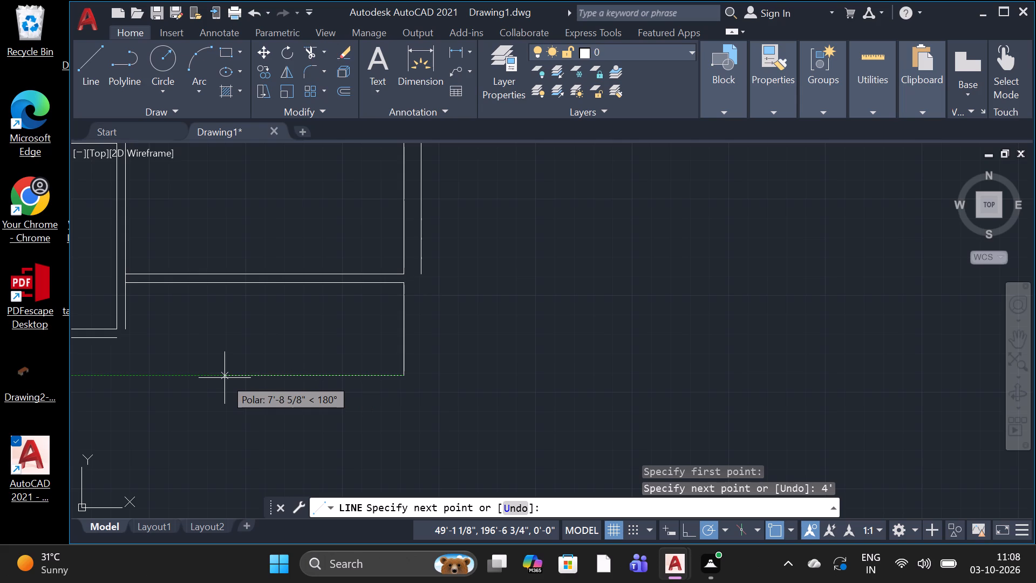
pyautogui.press('7')
pyautogui.press('/')
pyautogui.press('BackSpace')
pyautogui.press("'")
pyautogui.press('6')
pyautogui.hotkey('shift', '"')
pyautogui.press('space')
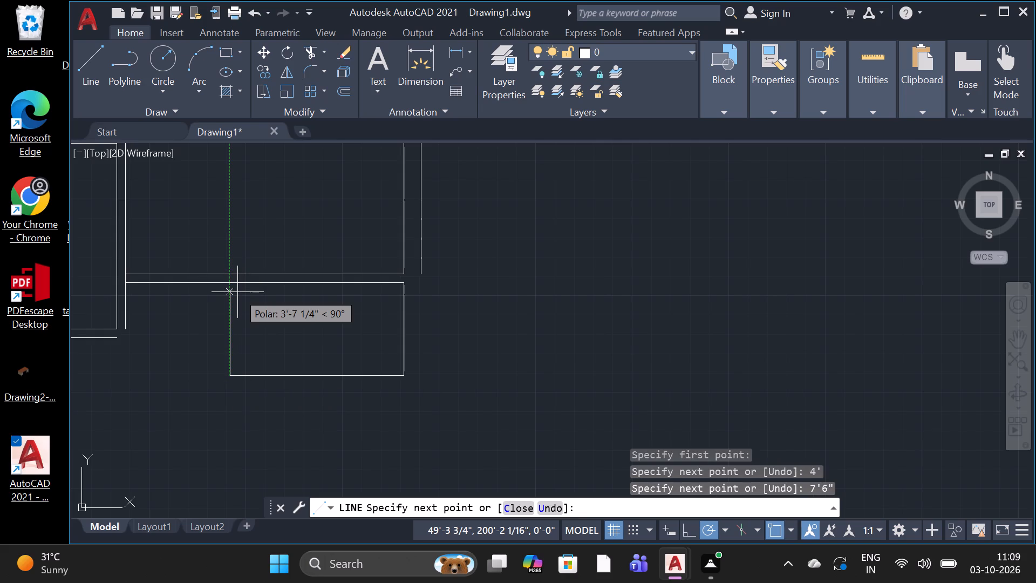
pyautogui.press('4')
pyautogui.write("'")
pyautogui.press('space')
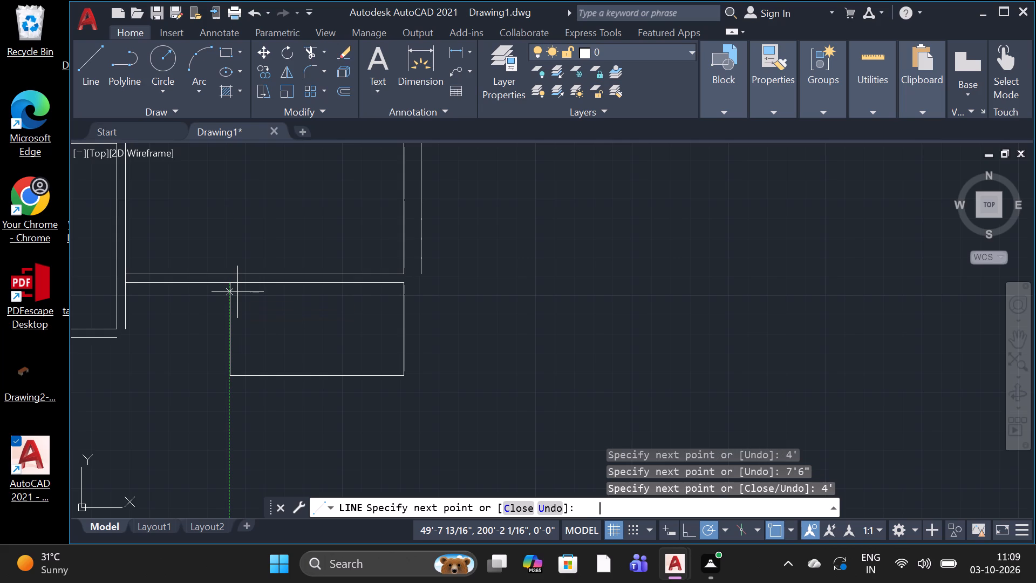
pyautogui.press('space')
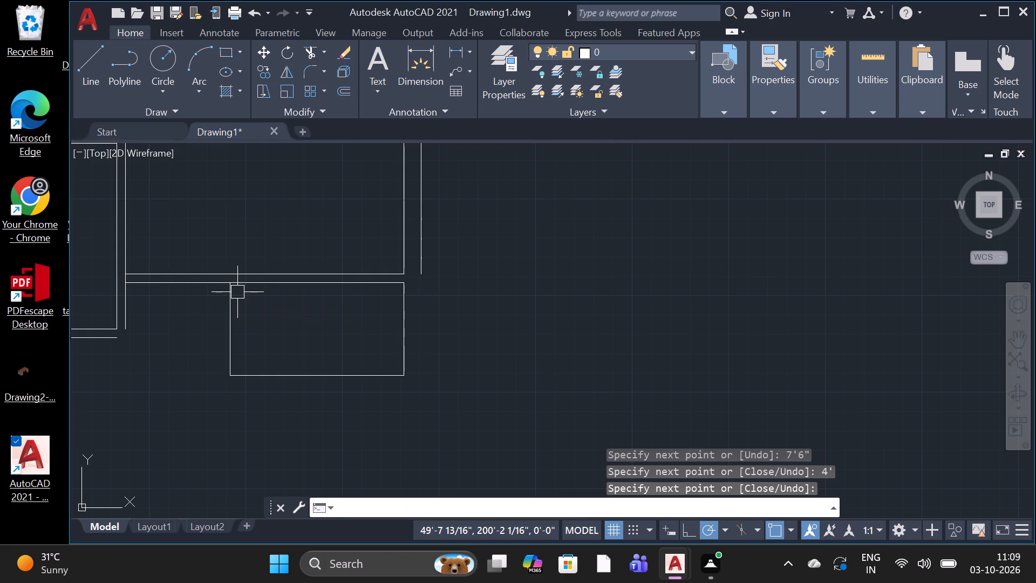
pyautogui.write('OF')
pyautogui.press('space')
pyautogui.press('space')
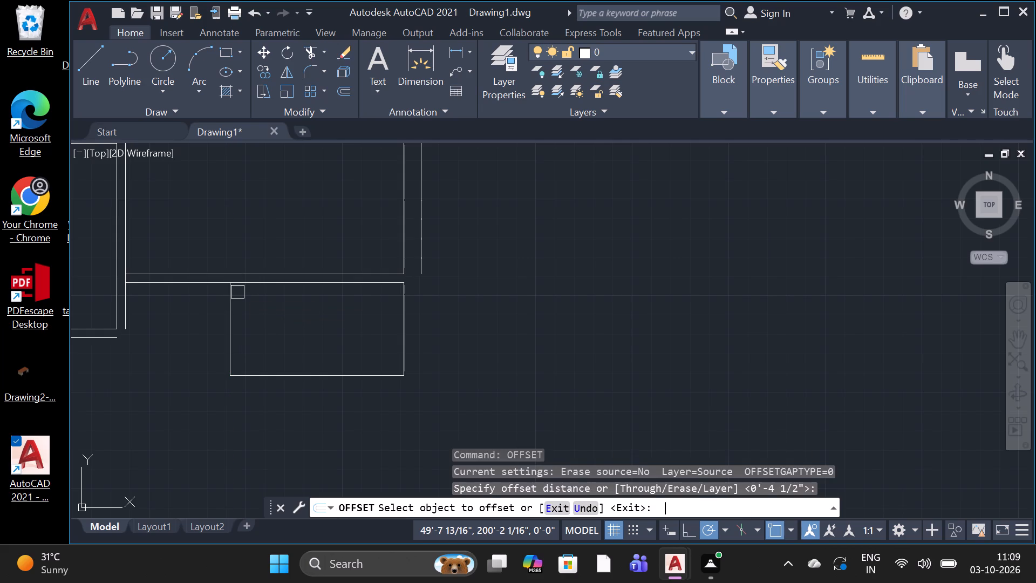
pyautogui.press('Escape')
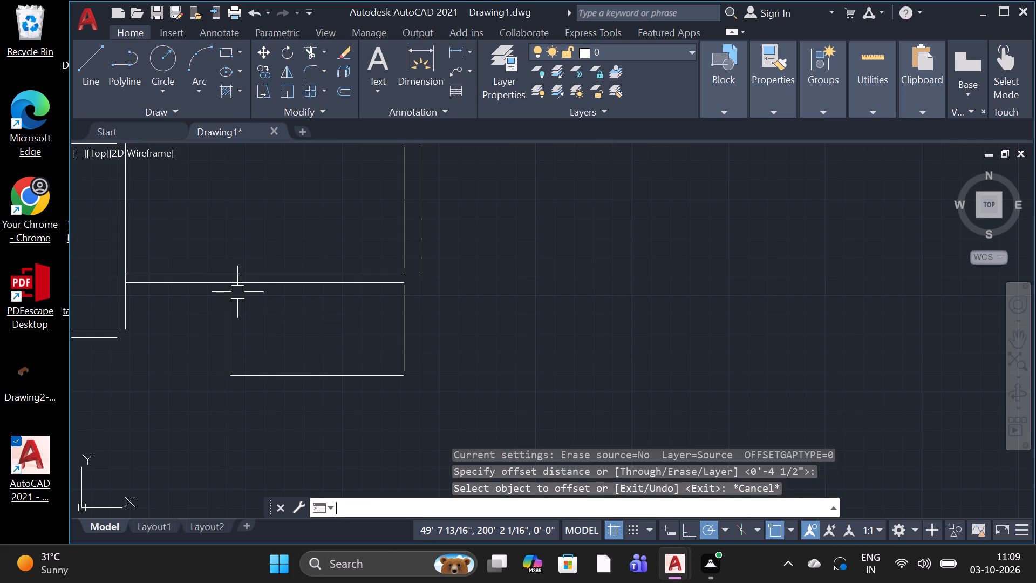
# Offset the small room's west and bottom edges outward by 4.5".
pyautogui.write('OF')
pyautogui.press('space')
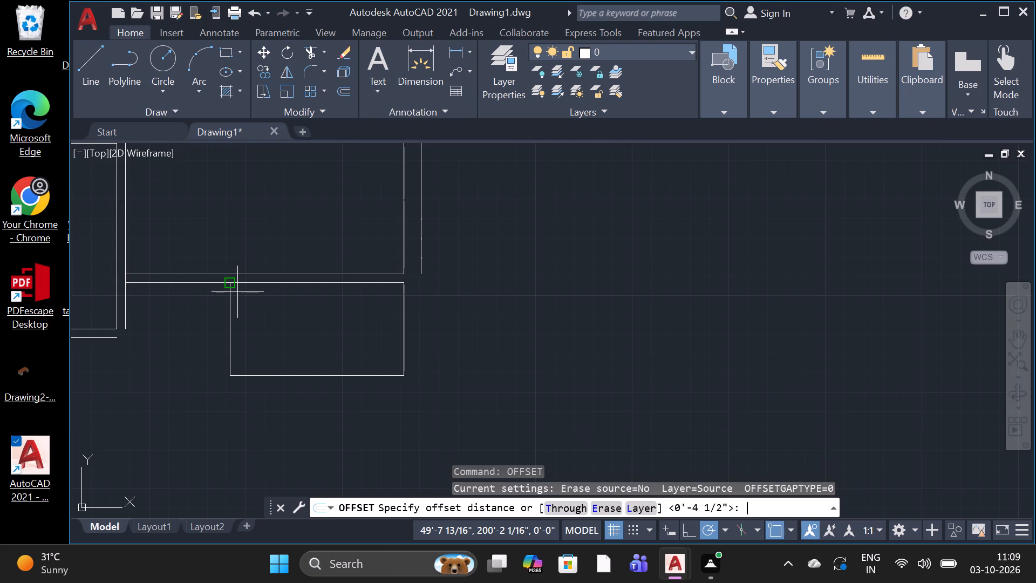
pyautogui.press('space')
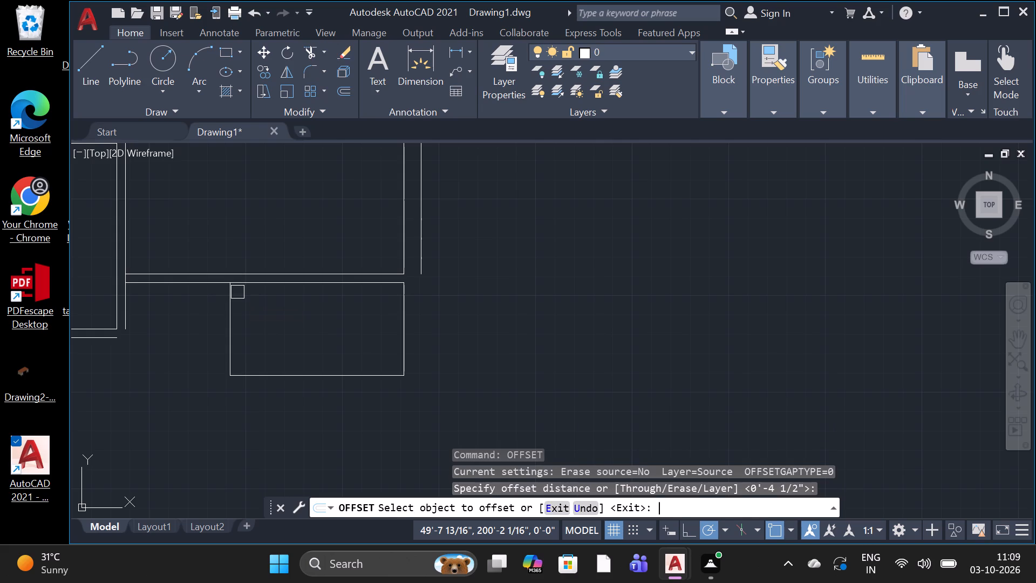
pyautogui.click(231, 314)
pyautogui.moveTo(159, 327); pyautogui.dragTo(171, 327)
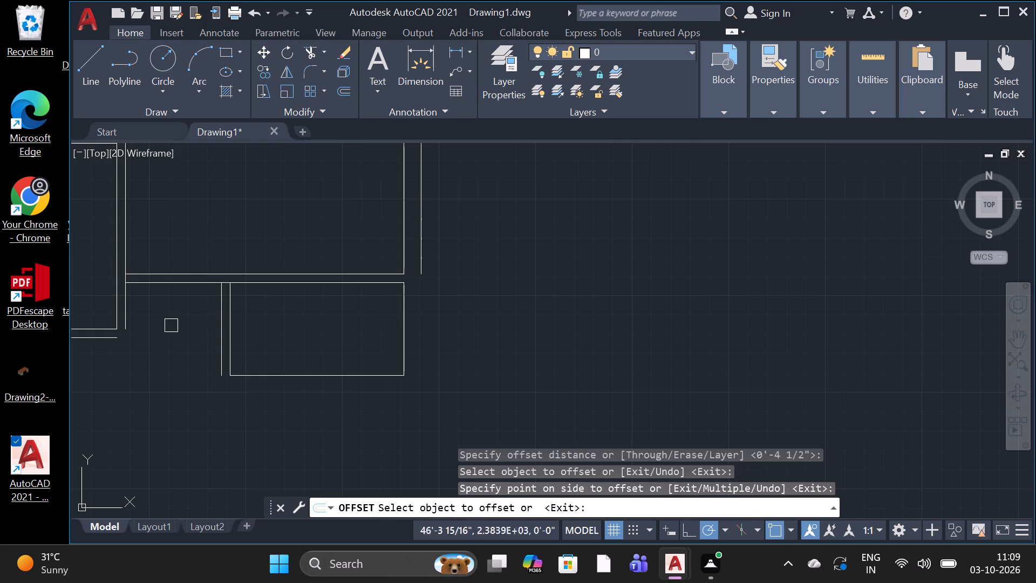
pyautogui.click(276, 374)
pyautogui.click(270, 420)
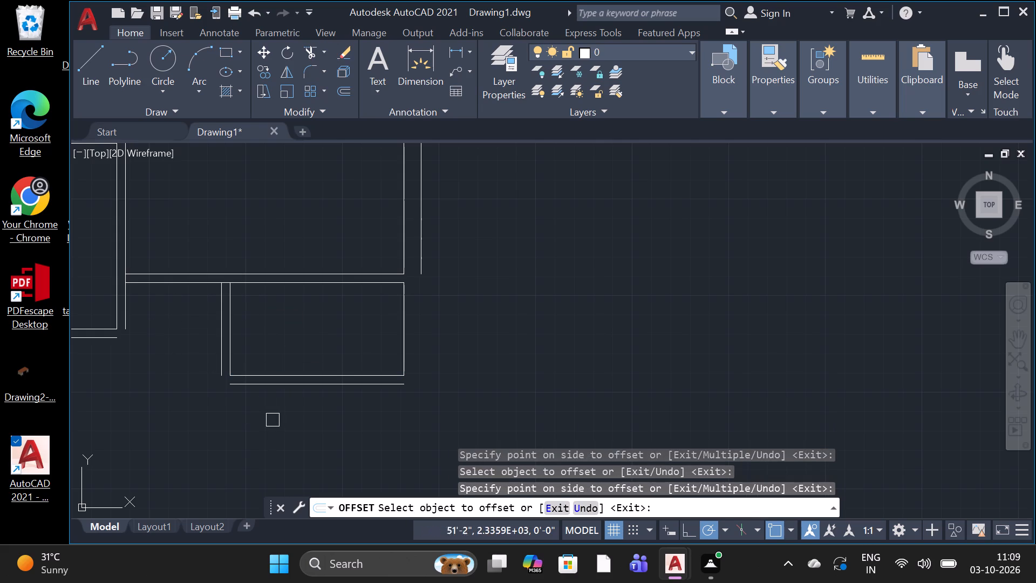
pyautogui.press('space')
# Offset the small room's east edge outward by 9" for the outer wall.
pyautogui.press('space')
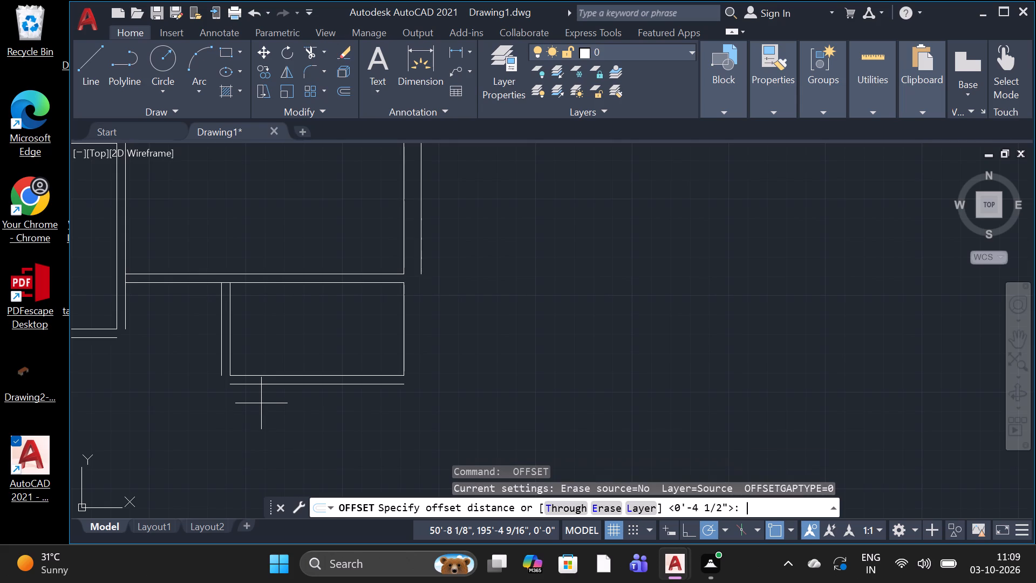
pyautogui.write('9"')
pyautogui.press('space')
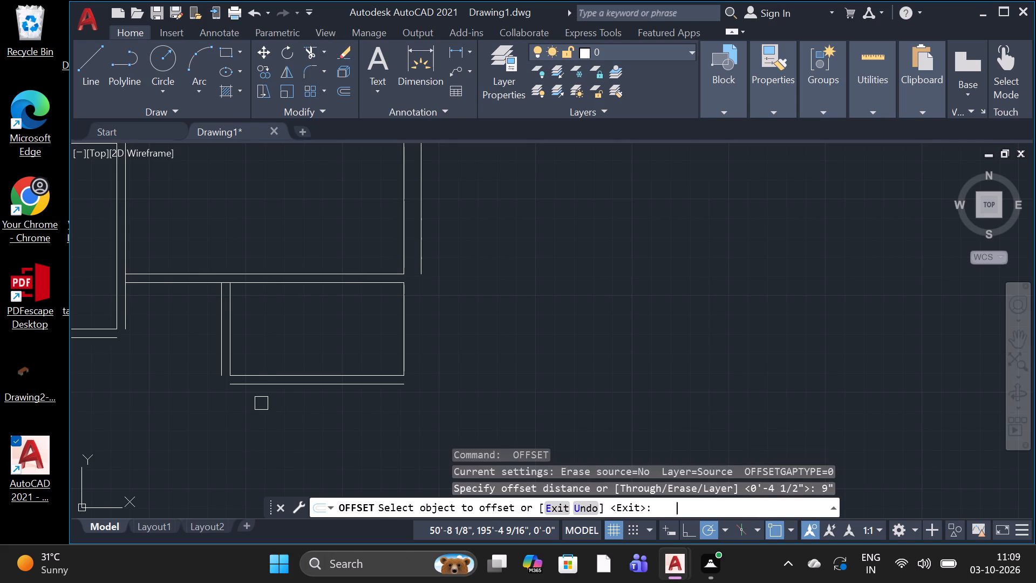
pyautogui.click(402, 361)
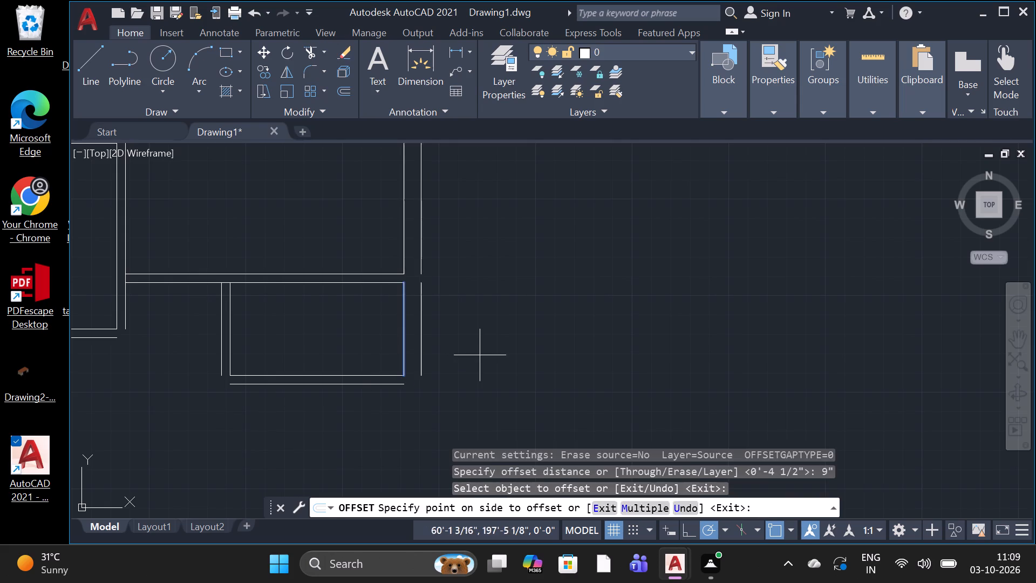
pyautogui.click(480, 355)
pyautogui.scroll(-2, 265, 388)
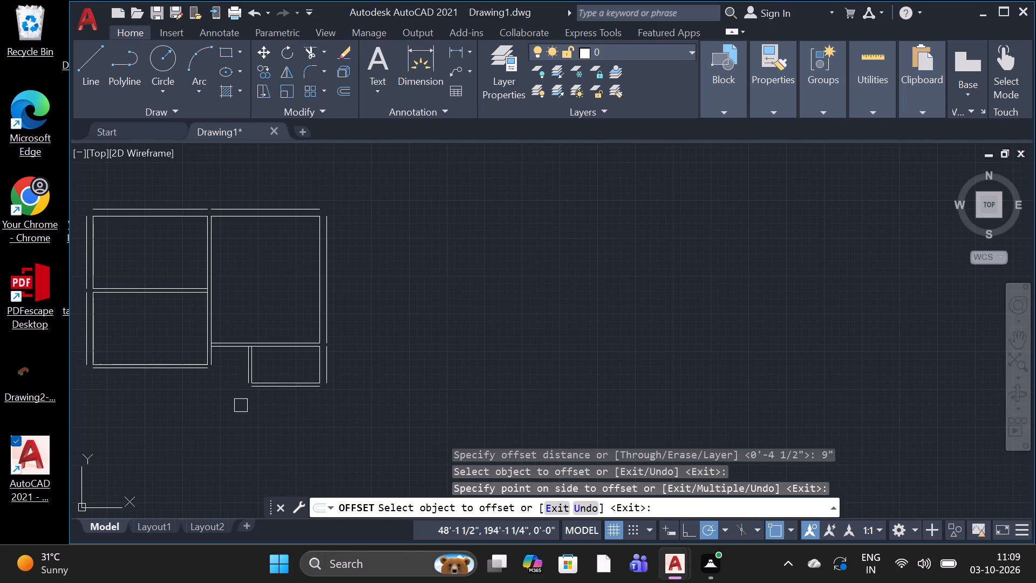
pyautogui.scroll(1, 241, 405)
pyautogui.press('space')
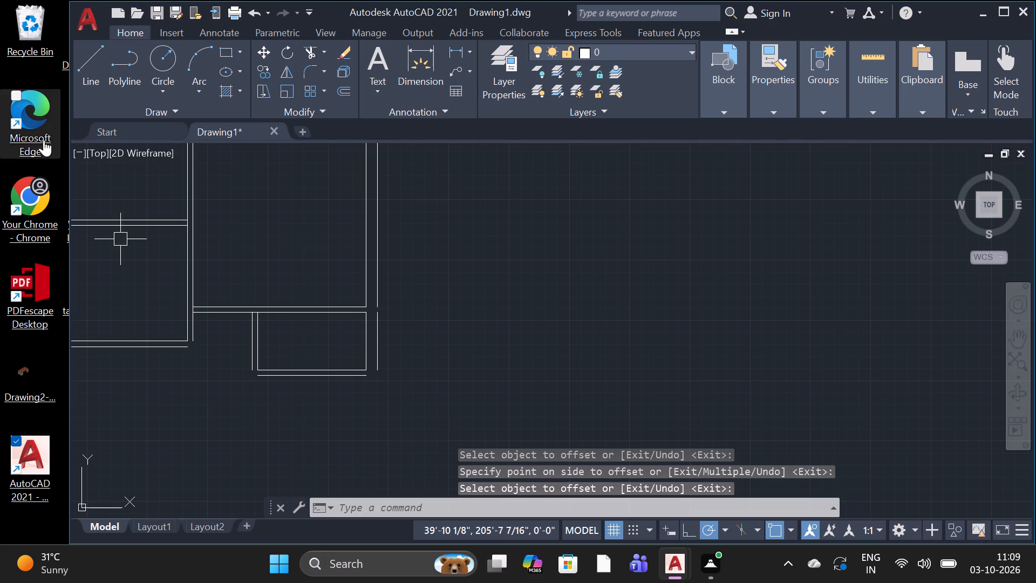
# Draw a 12' wide by 12'10.5" deep room below the small room, starting from the east end of its outer bottom wall line.
pyautogui.click(91, 55)
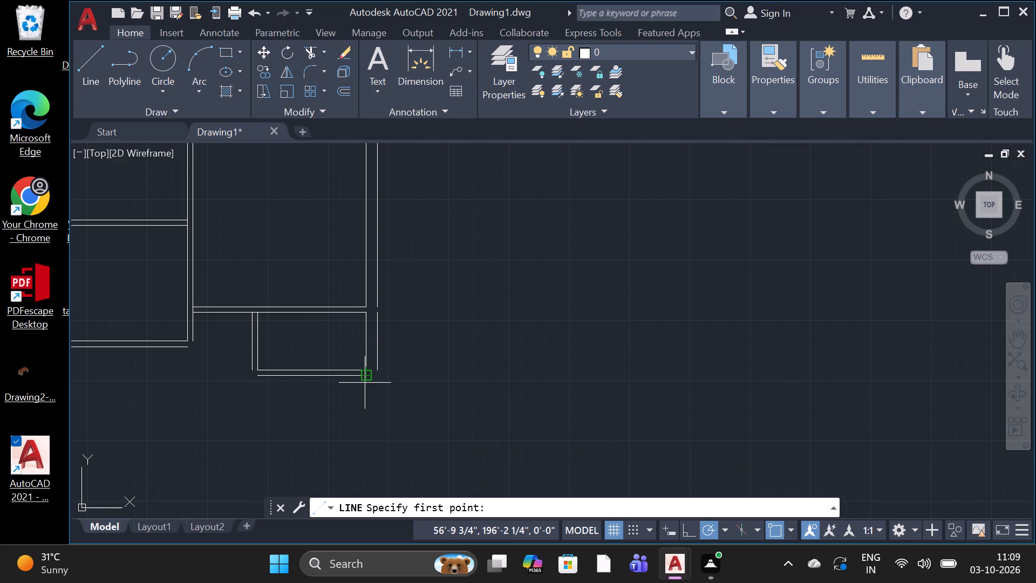
pyautogui.scroll(2, 365, 384)
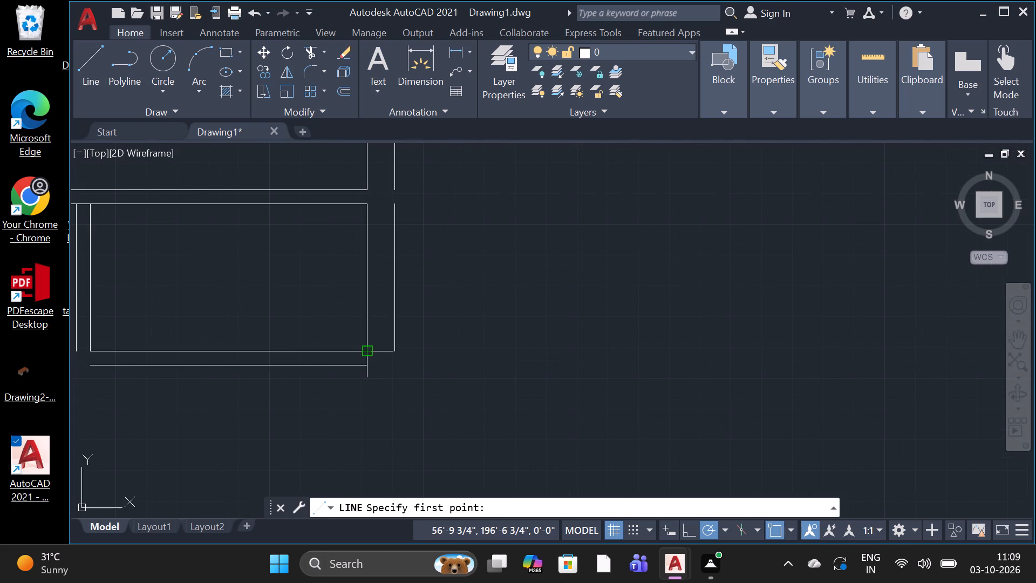
pyautogui.click(366, 365)
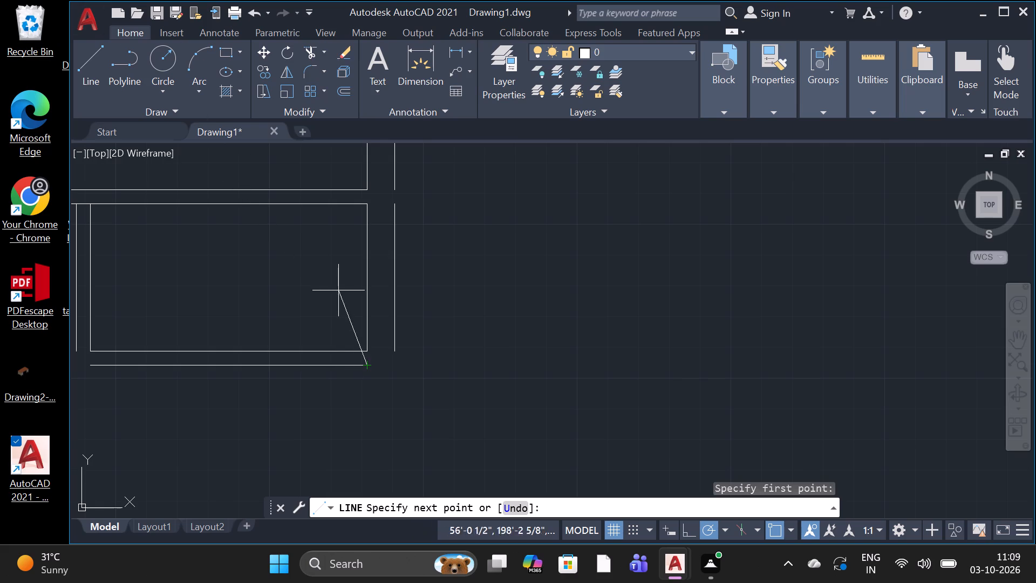
pyautogui.scroll(-2, 359, 382)
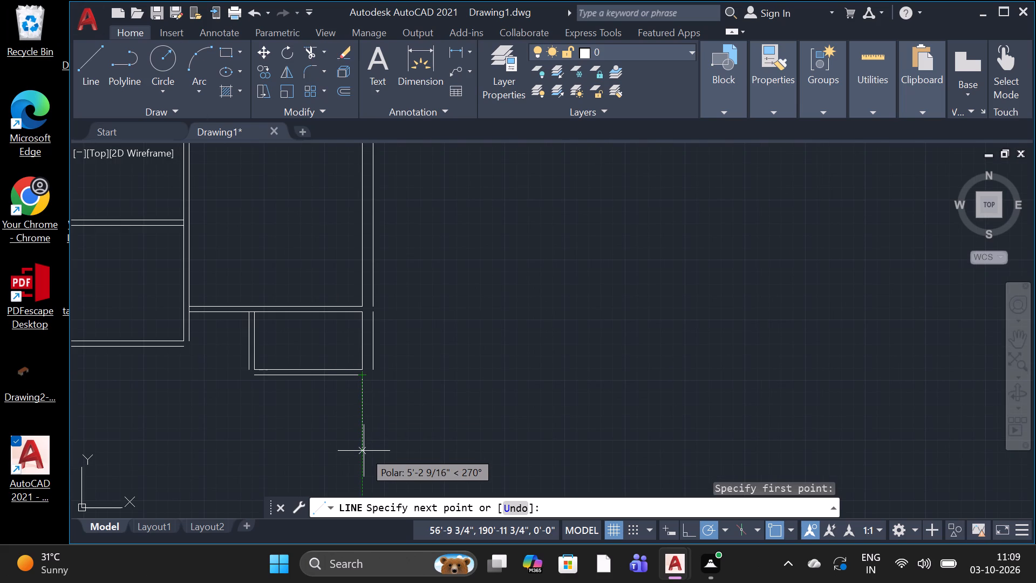
pyautogui.write('12')
pyautogui.press("'")
pyautogui.press('1')
pyautogui.press('0')
pyautogui.press('.')
pyautogui.press('5')
pyautogui.press('space')
pyautogui.scroll(-3, 372, 456)
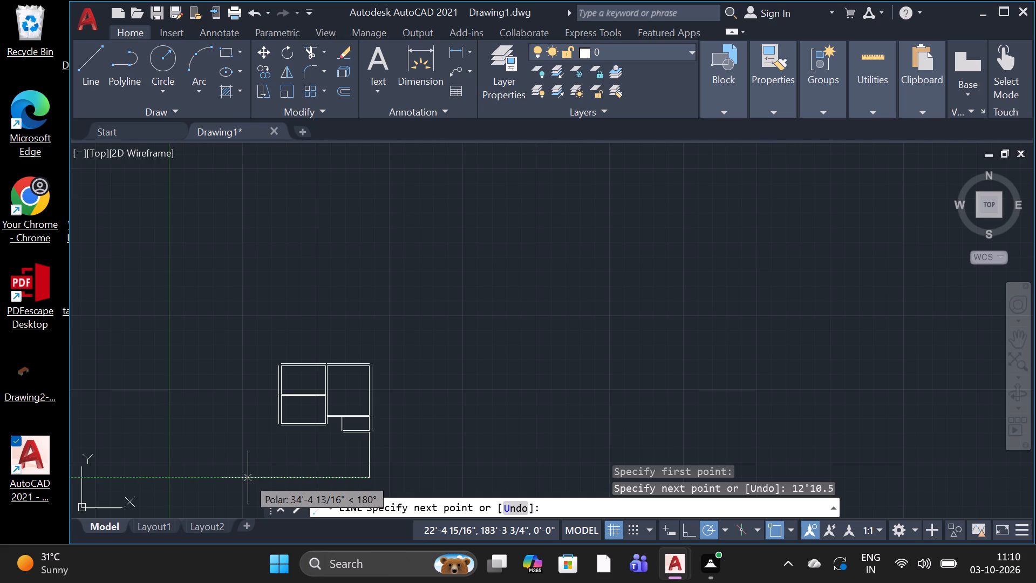
pyautogui.write('12')
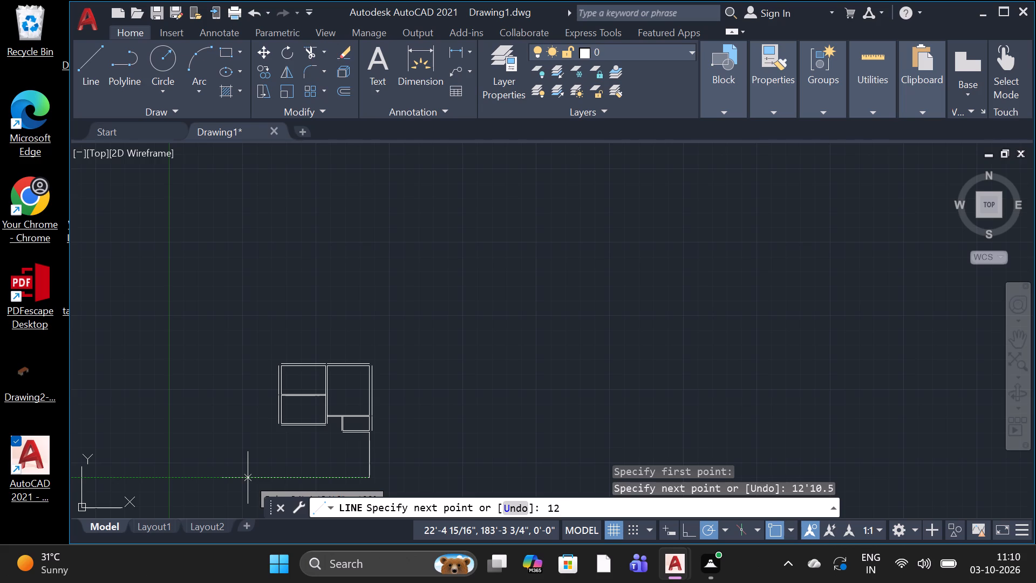
pyautogui.press("'")
pyautogui.press('space')
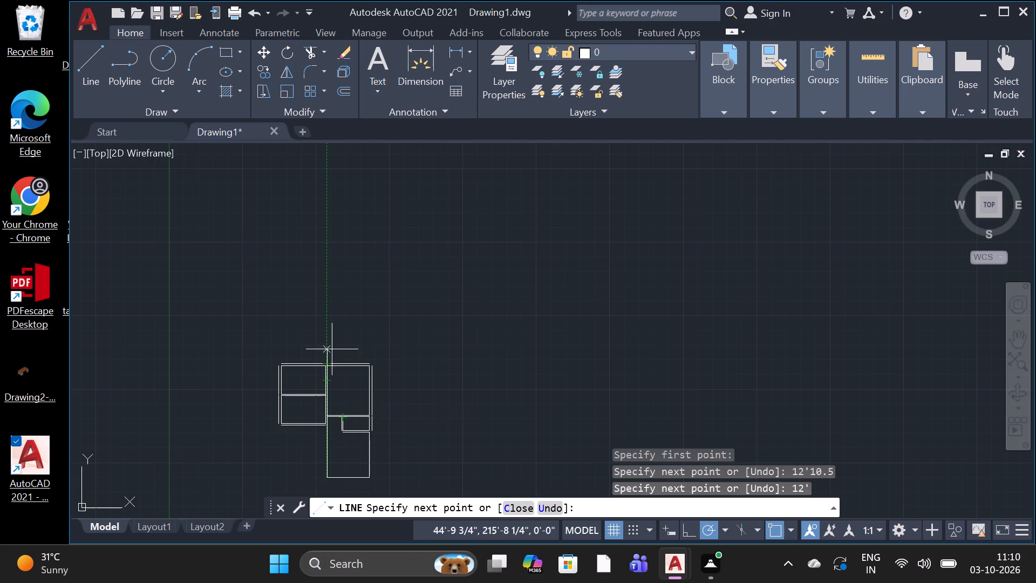
pyautogui.write('12')
pyautogui.press("'")
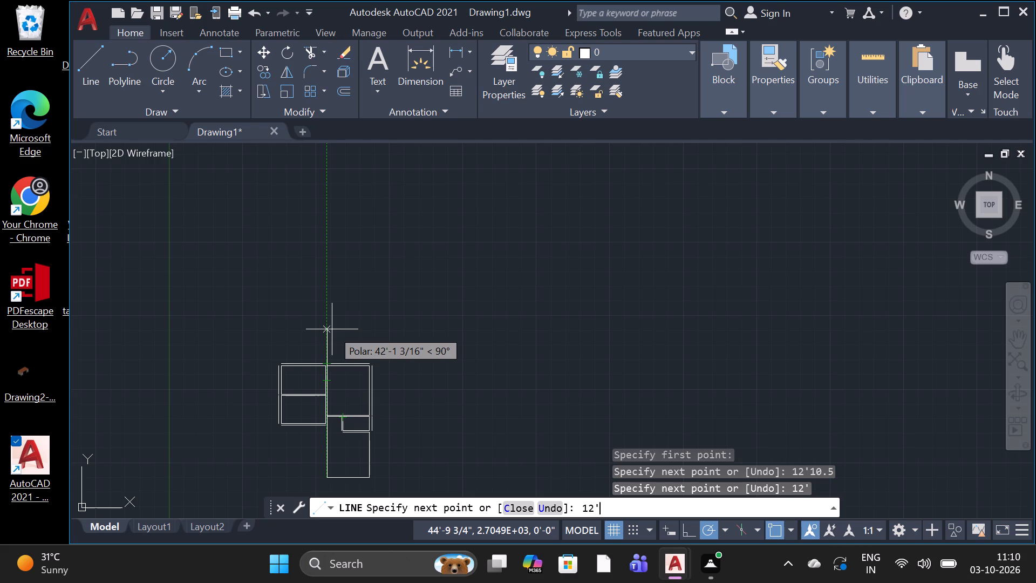
pyautogui.write('10.')
pyautogui.press('5')
pyautogui.press('space')
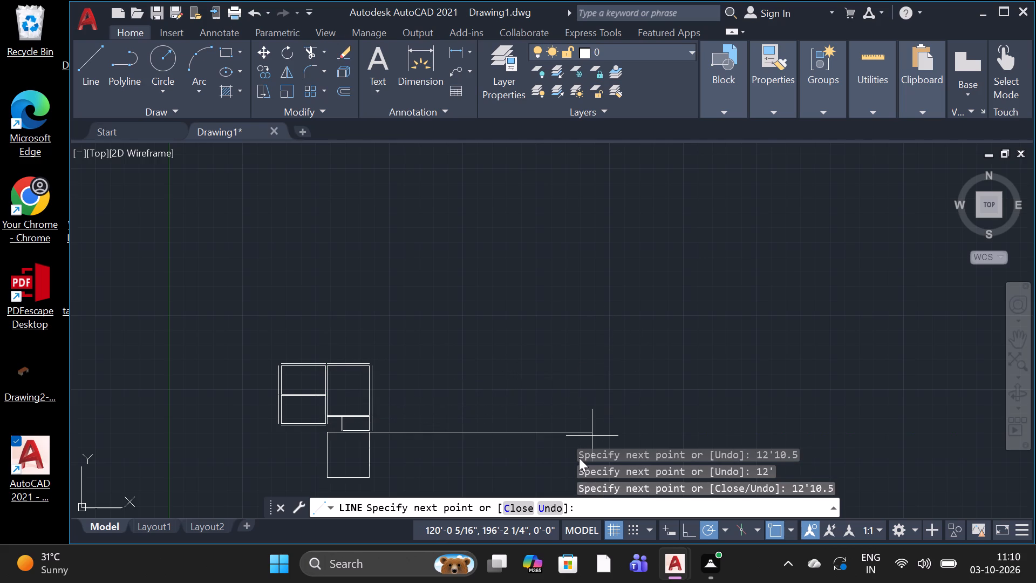
pyautogui.scroll(2, 584, 458)
pyautogui.scroll(-2, 581, 409)
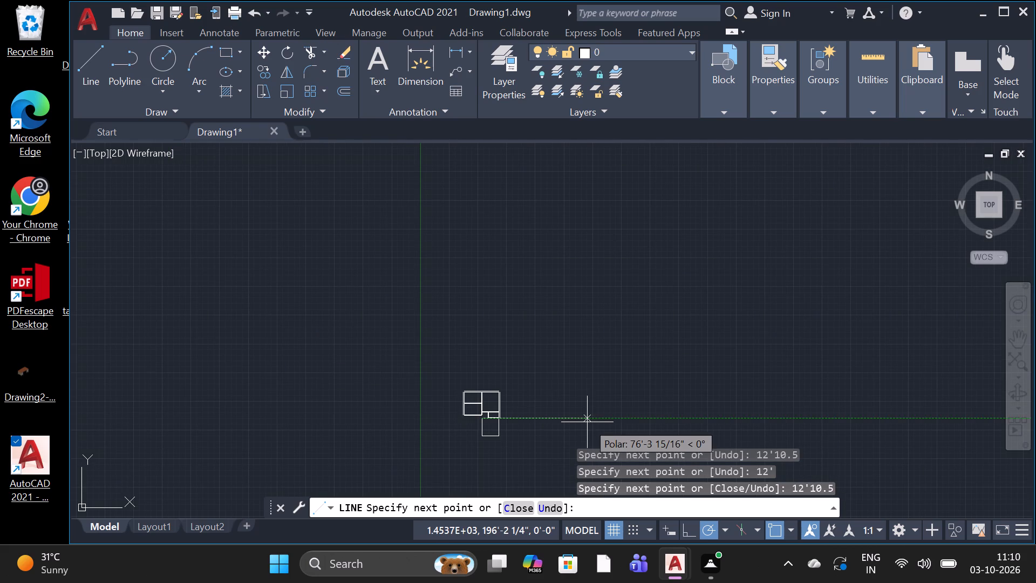
pyautogui.write('12')
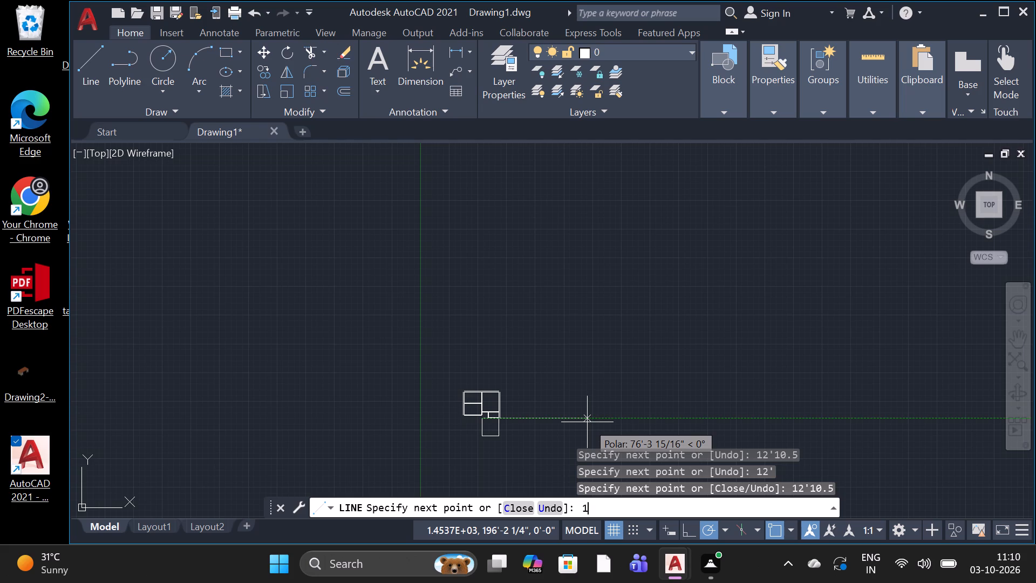
pyautogui.press("'")
pyautogui.press('space')
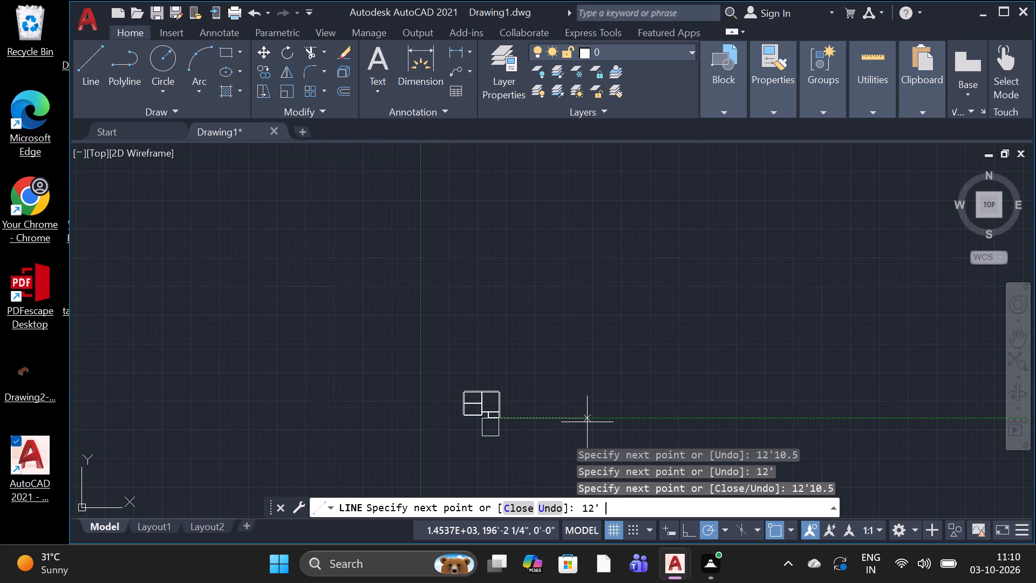
pyautogui.press('space')
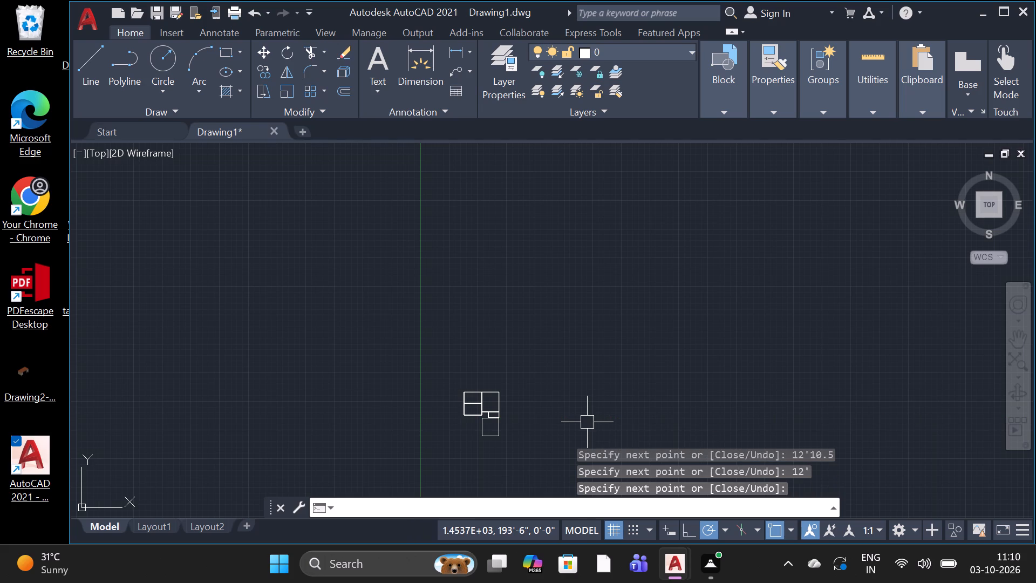
# Offset the new room's east and bottom edges outward by 9" for the outer walls.
pyautogui.write('O')
pyautogui.press('space')
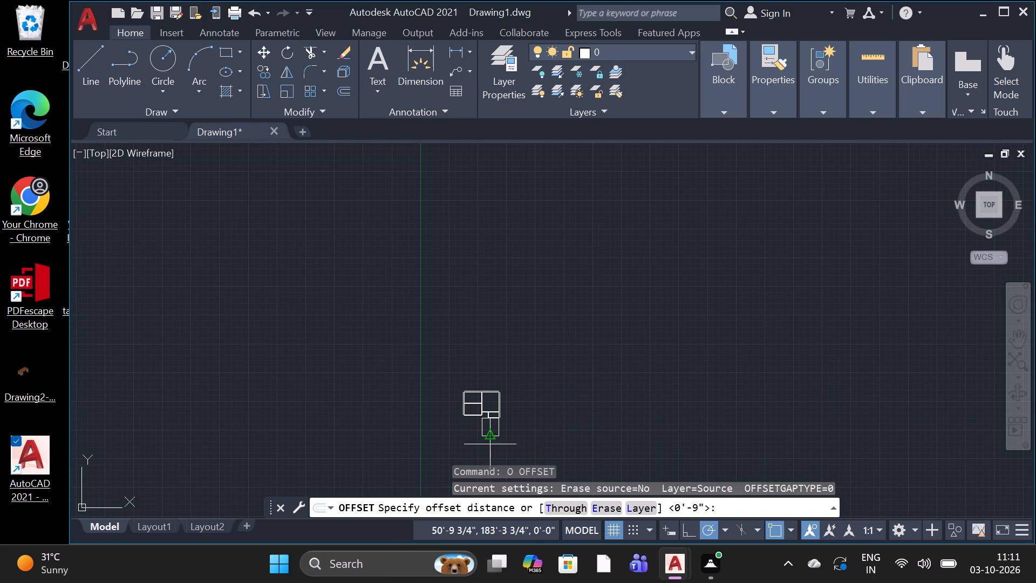
pyautogui.scroll(2, 490, 448)
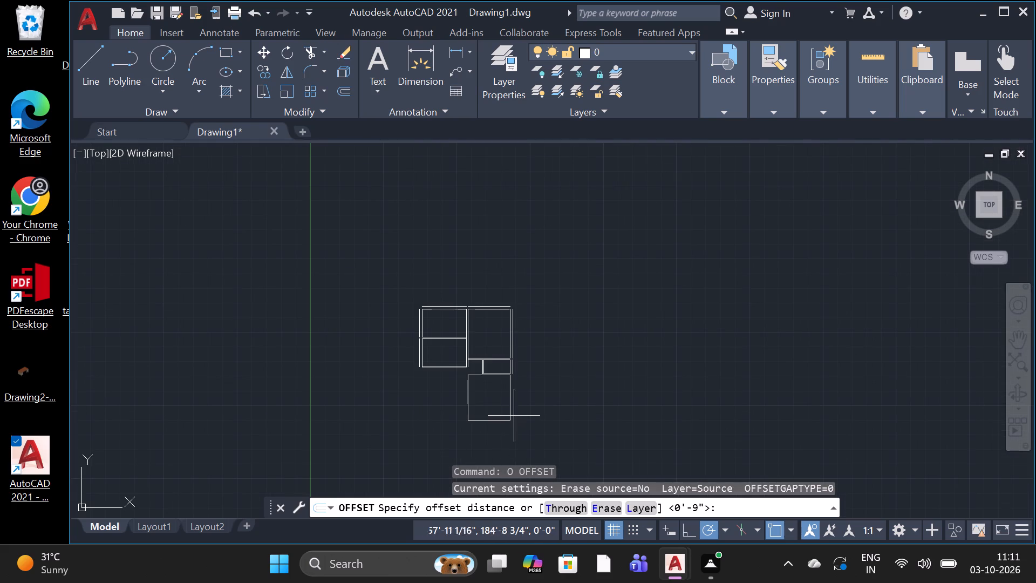
pyautogui.press('space')
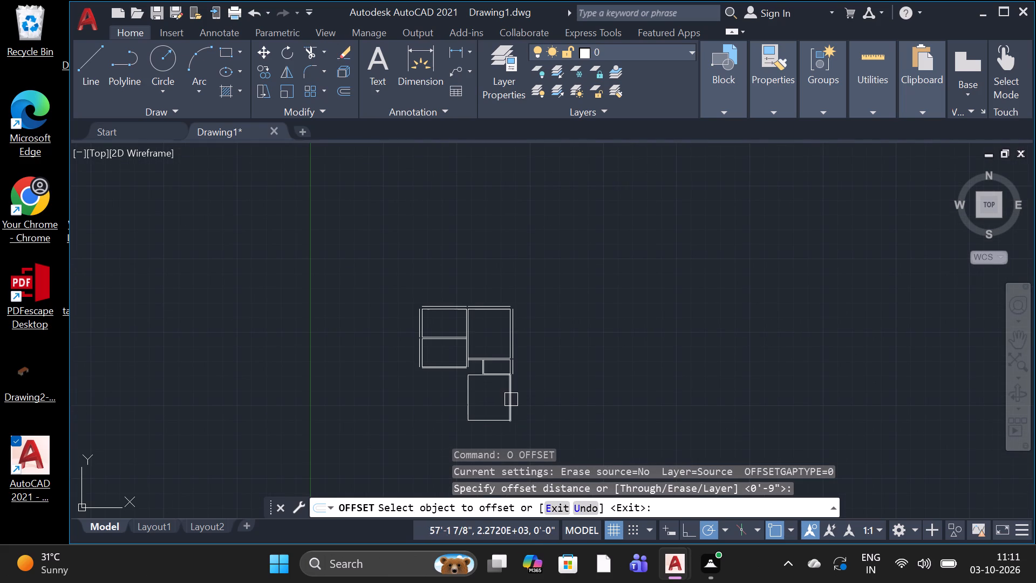
pyautogui.click(511, 399)
pyautogui.click(592, 406)
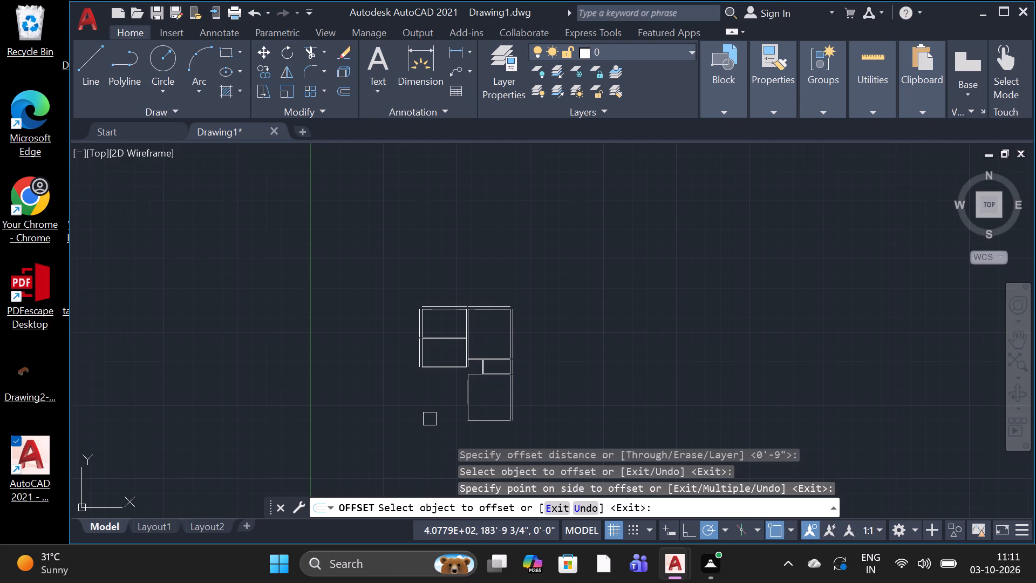
pyautogui.scroll(-2, 419, 425)
pyautogui.scroll(1, 437, 438)
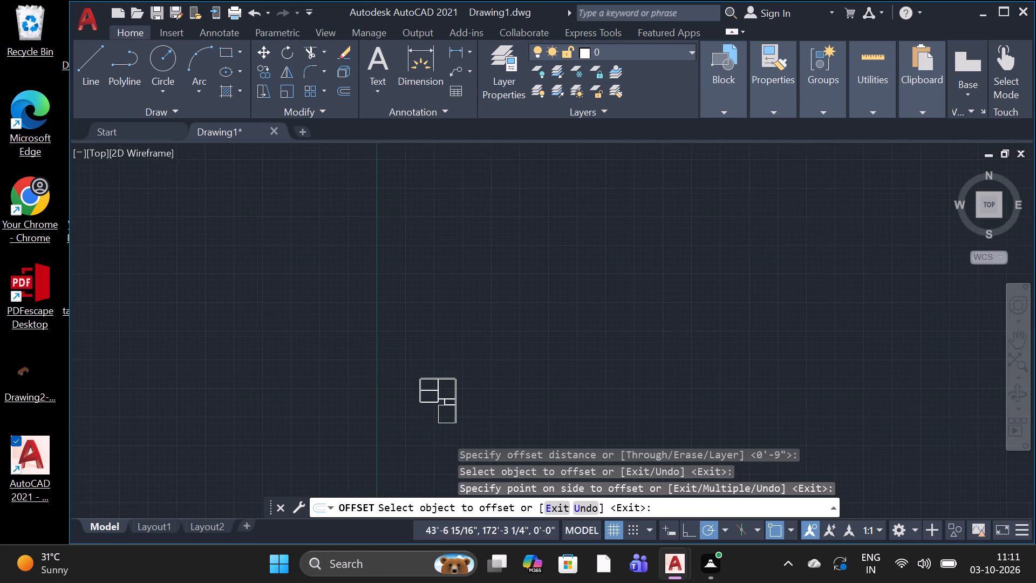
pyautogui.scroll(3, 437, 438)
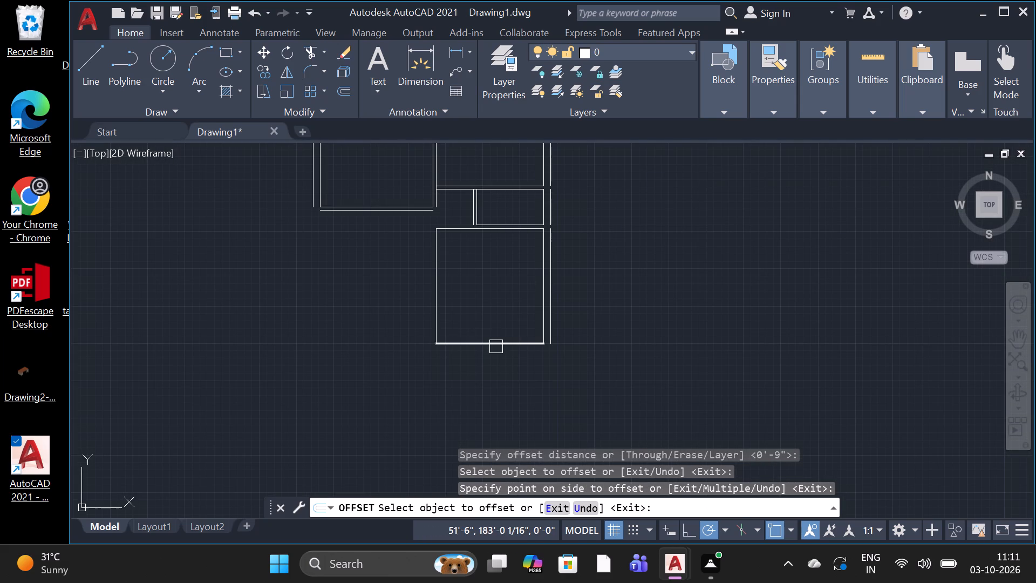
pyautogui.click(496, 347)
pyautogui.click(506, 388)
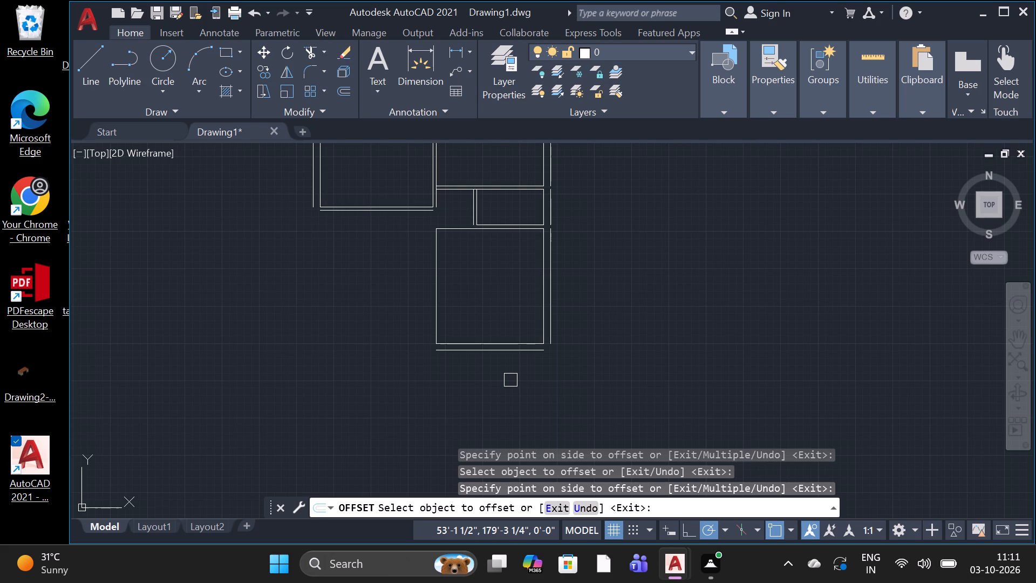
pyautogui.press('Escape')
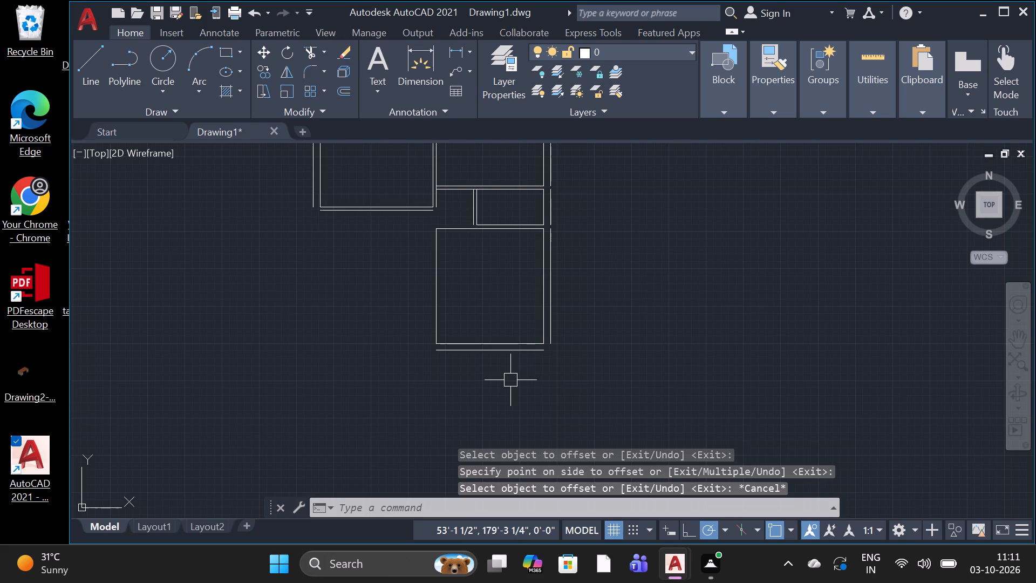
# Offset the new room's west and top edges outward by 4.5".
pyautogui.press('space')
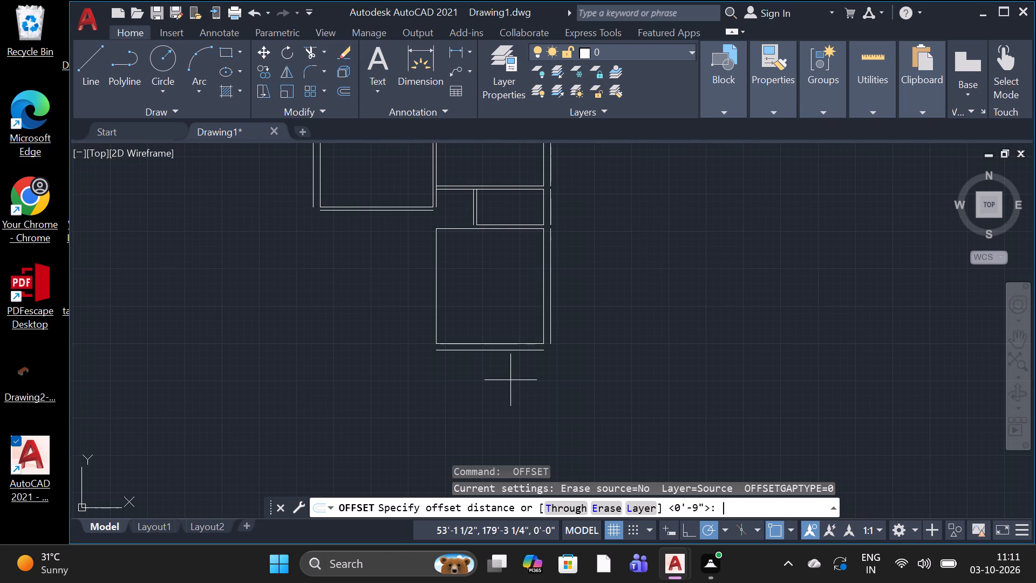
pyautogui.press('4')
pyautogui.press('.')
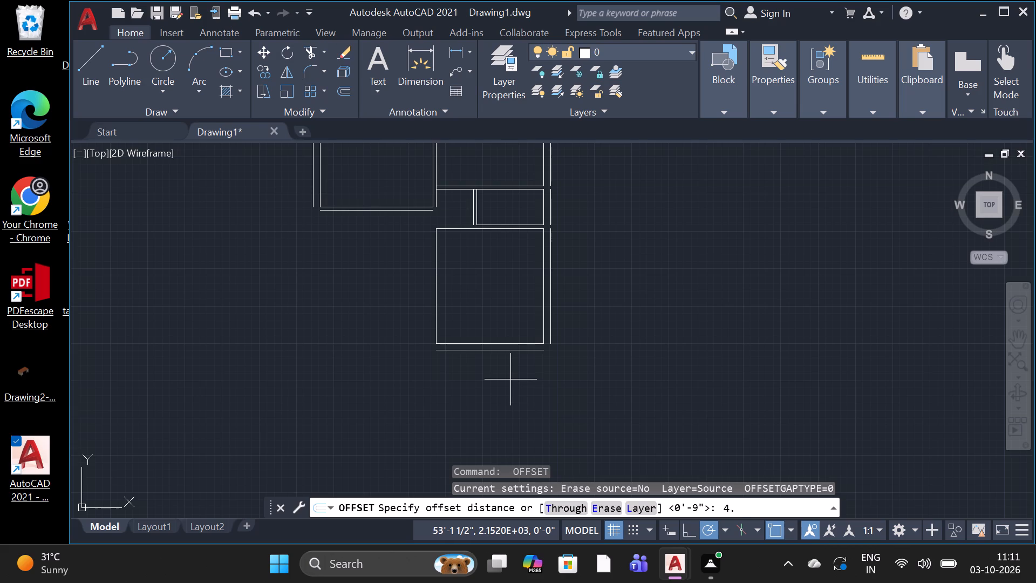
pyautogui.press('5')
pyautogui.hotkey('shift', '"')
pyautogui.press('space')
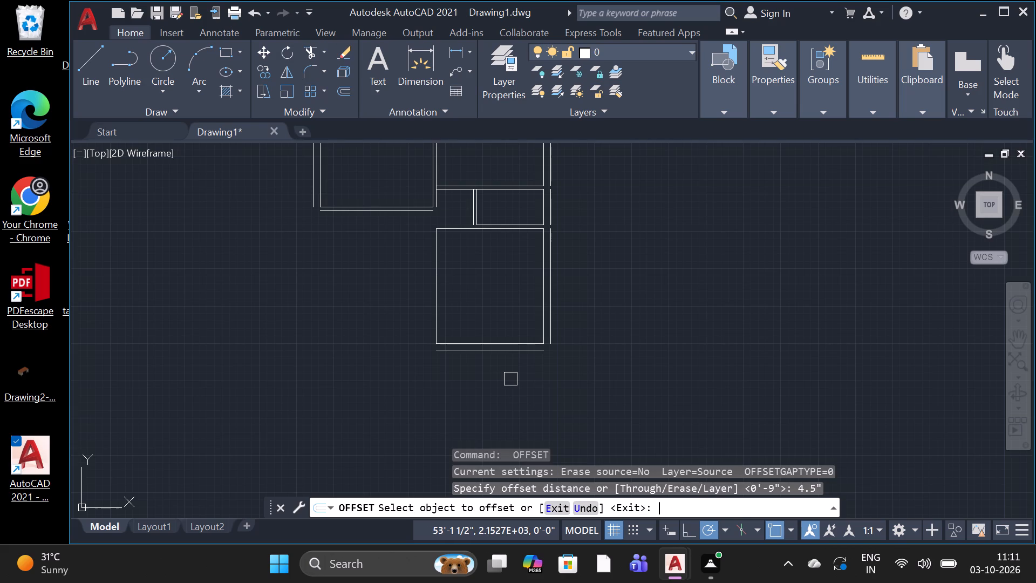
pyautogui.click(438, 292)
pyautogui.click(301, 315)
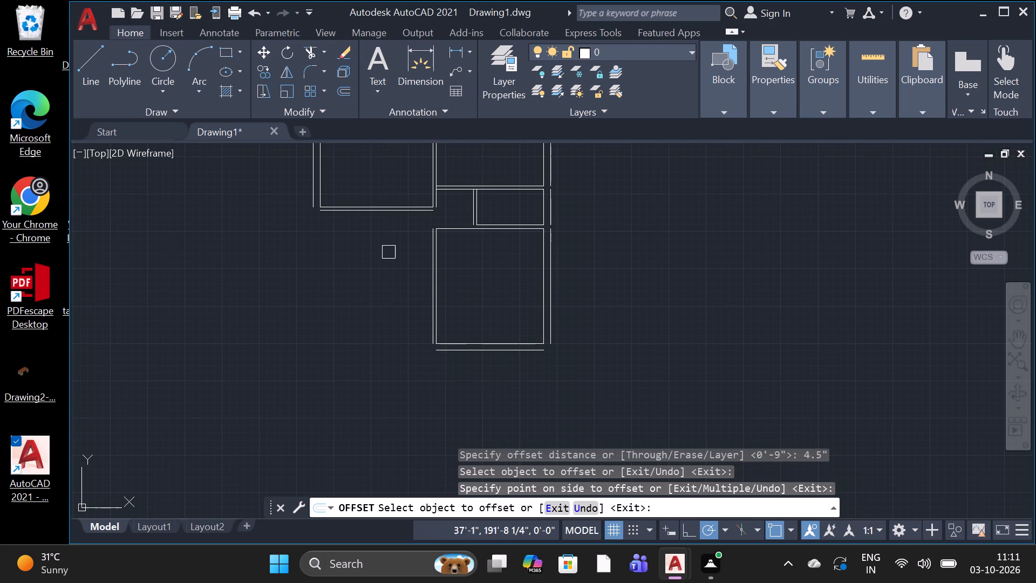
pyautogui.click(460, 229)
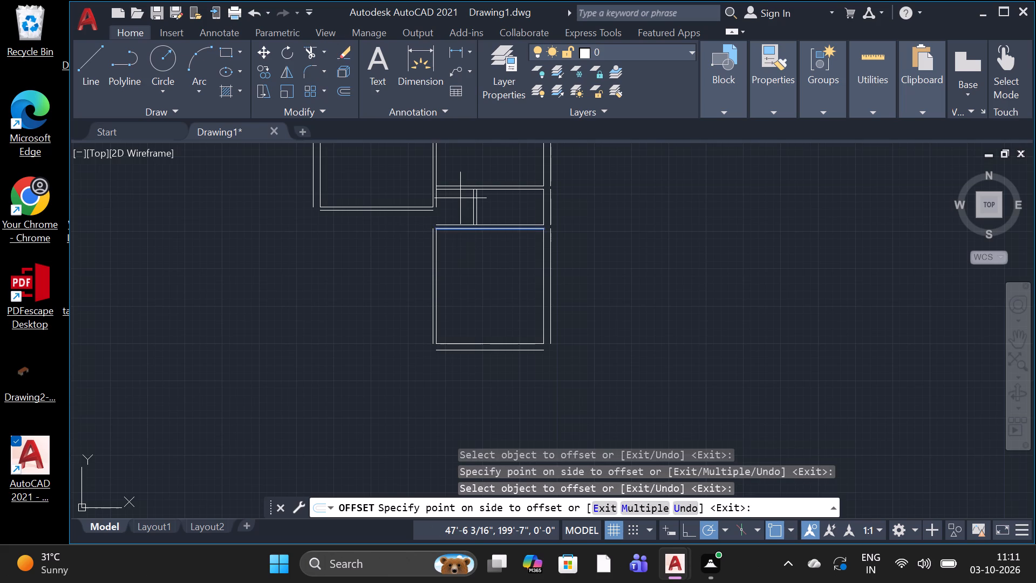
pyautogui.click(460, 198)
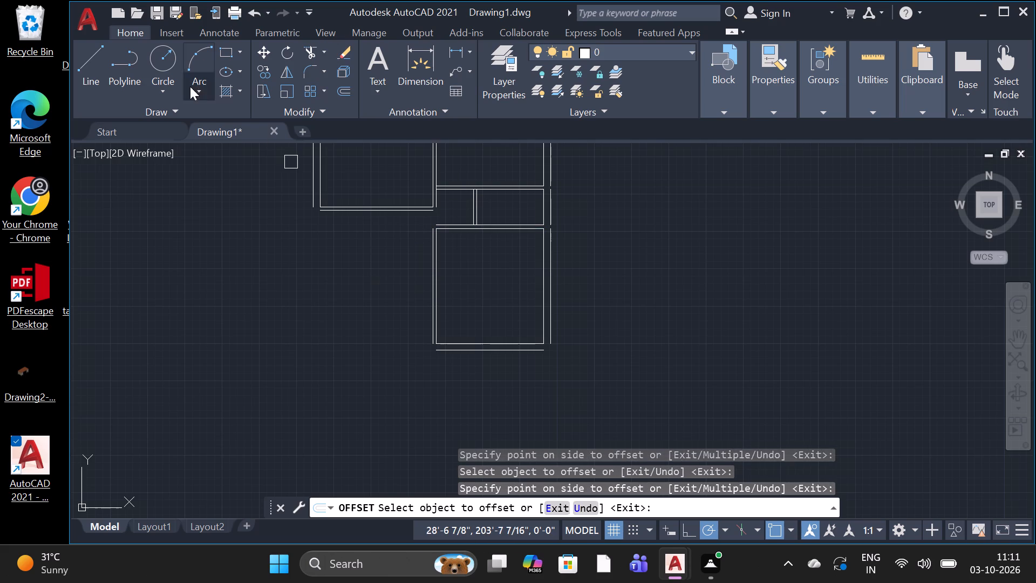
# Draw a 6' wide by 4' deep small room below the west room, starting from the west end of its outer bottom wall line.
pyautogui.click(102, 62)
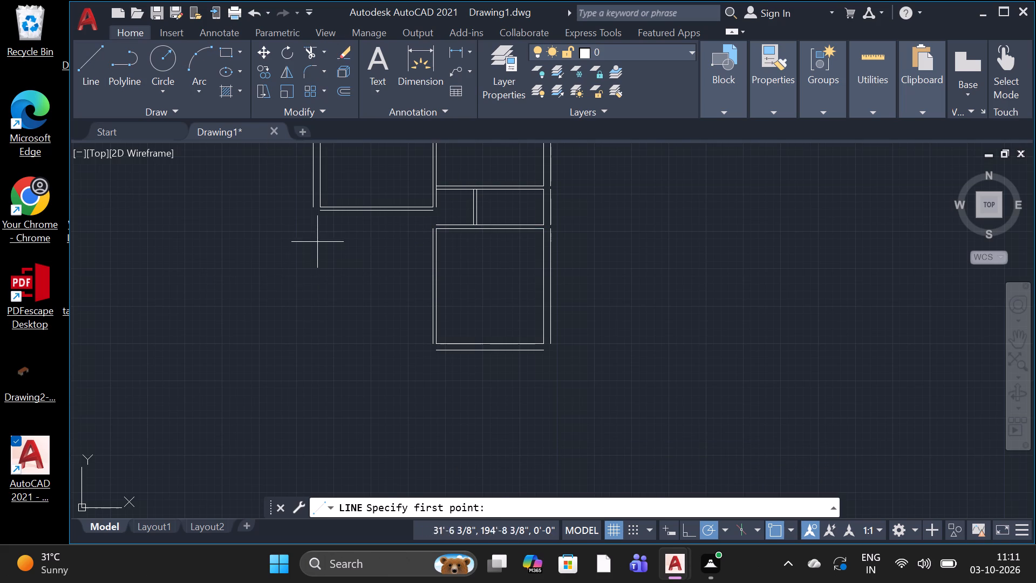
pyautogui.click(324, 218)
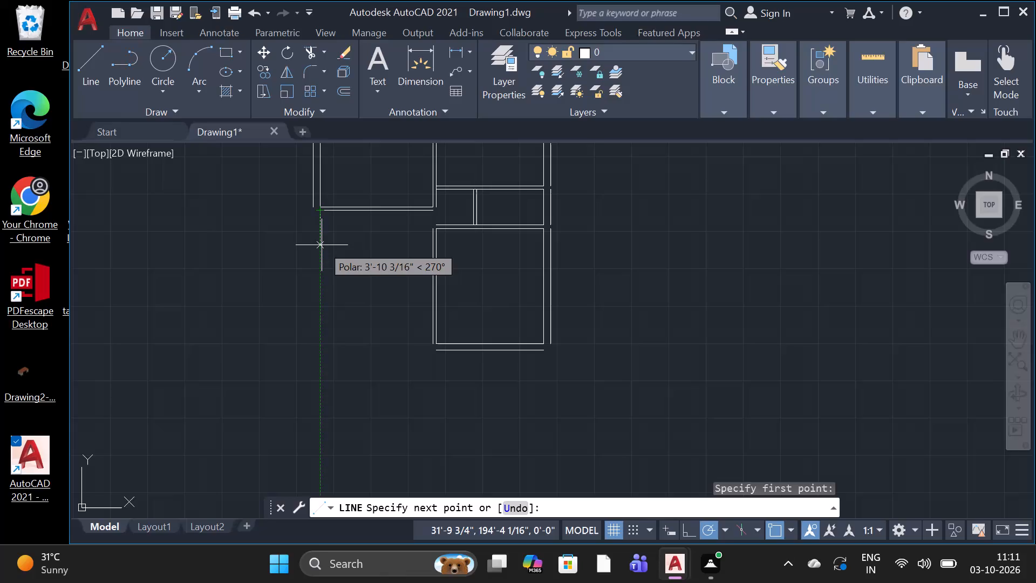
pyautogui.scroll(-1, 322, 245)
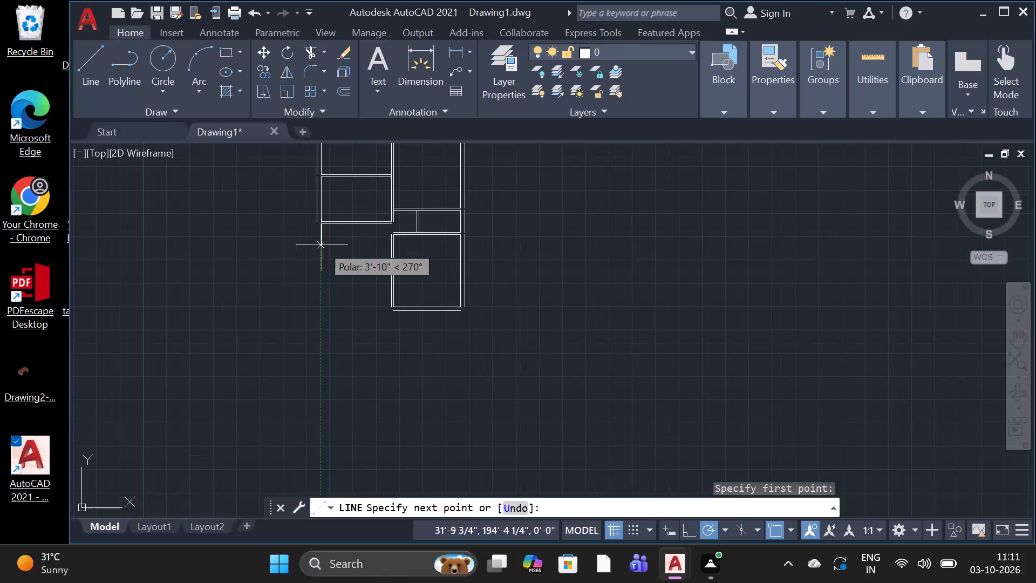
pyautogui.scroll(1, 322, 245)
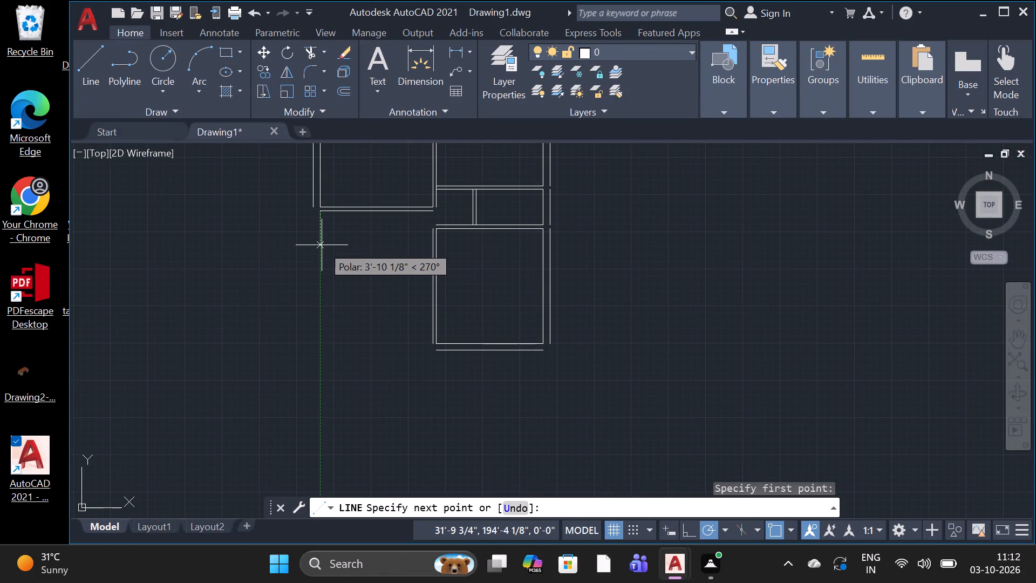
pyautogui.press('4')
pyautogui.press("'")
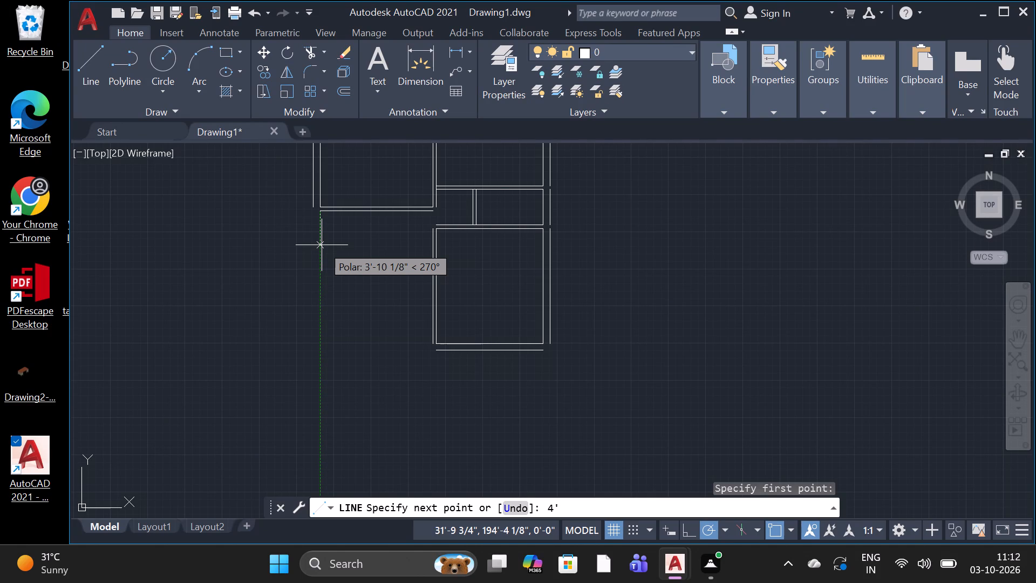
pyautogui.press('space')
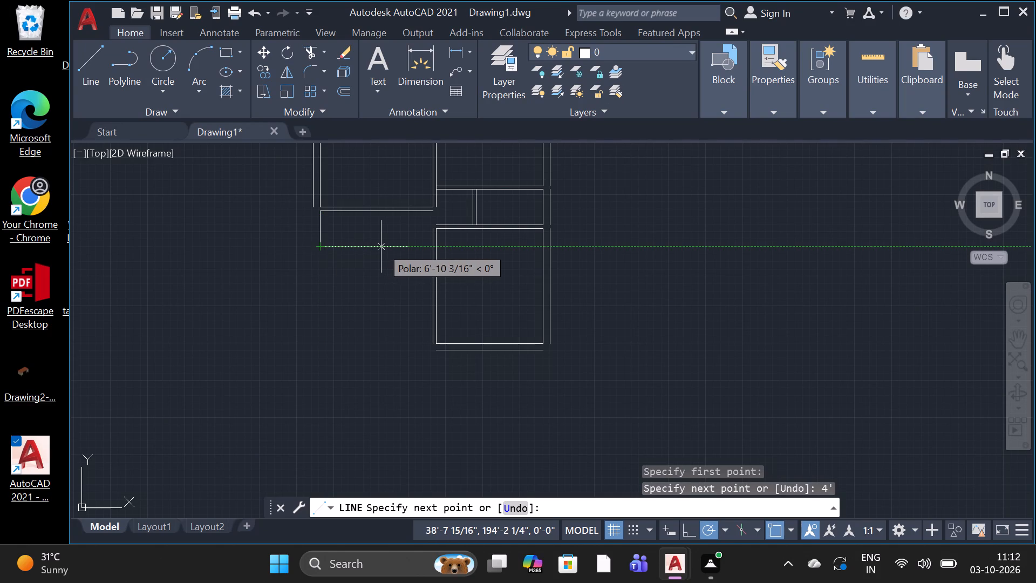
pyautogui.press('6')
pyautogui.press("'")
pyautogui.press('space')
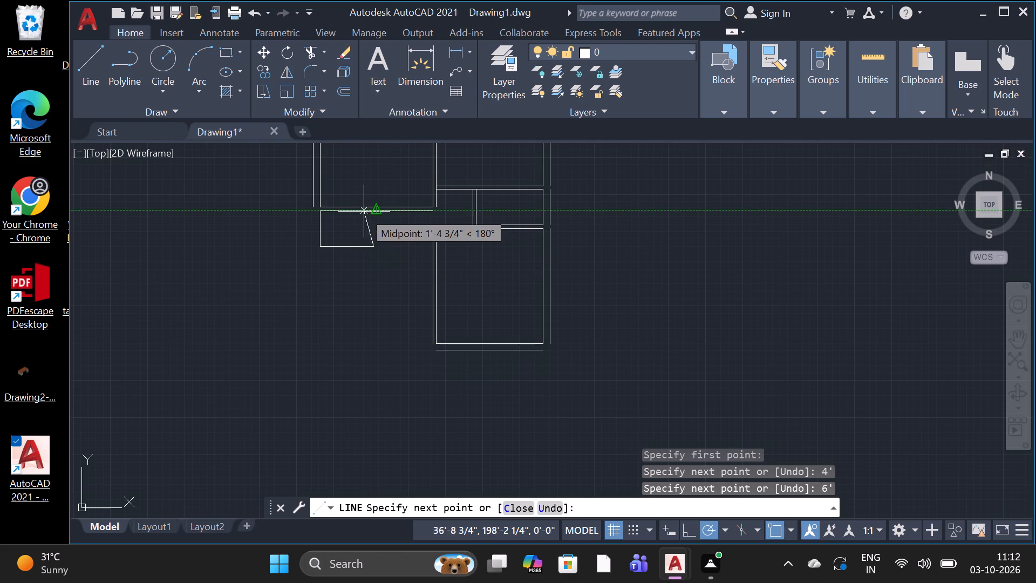
pyautogui.scroll(-1, 377, 189)
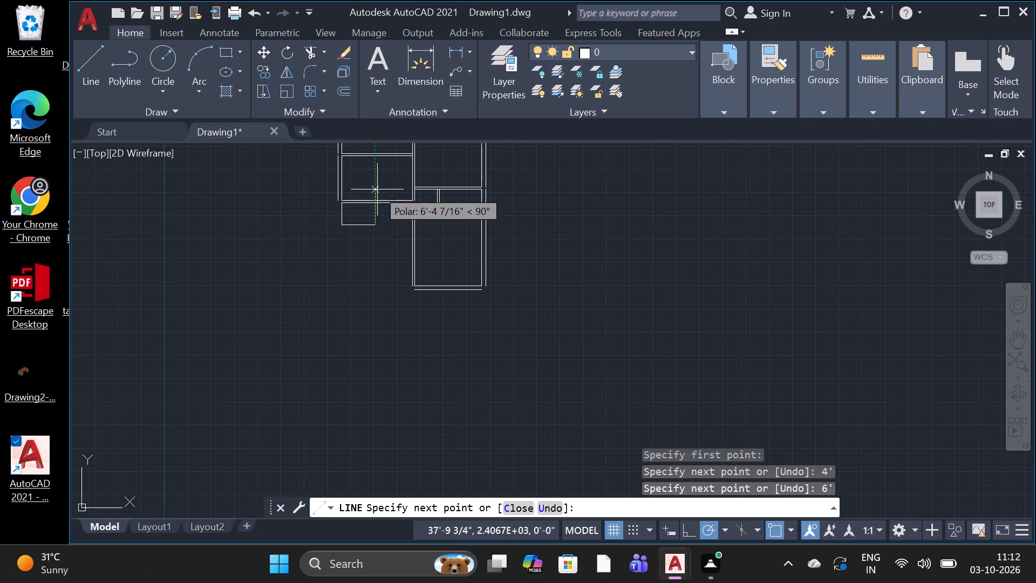
pyautogui.scroll(1, 377, 189)
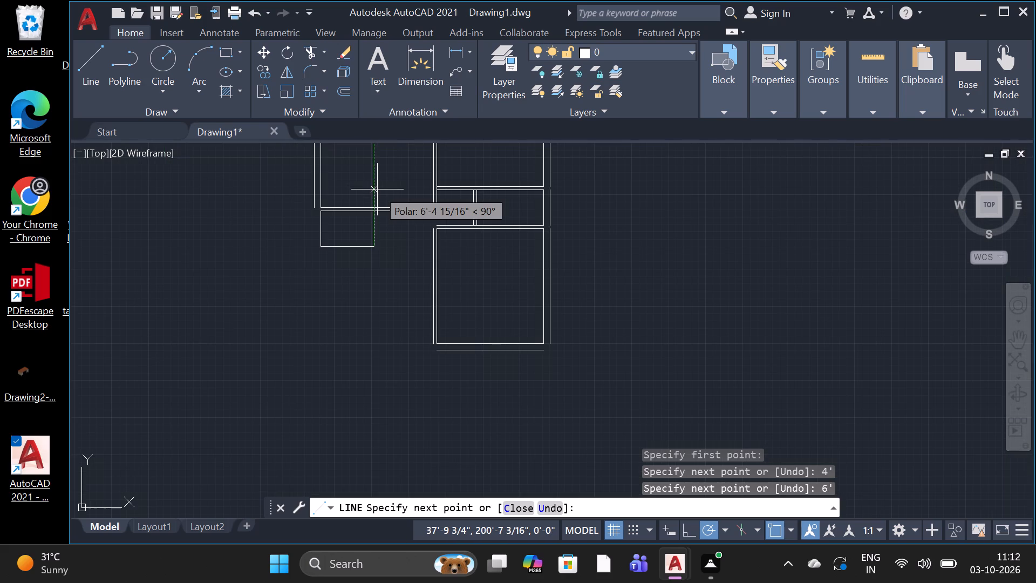
pyautogui.press('4')
pyautogui.press("'")
pyautogui.press('space')
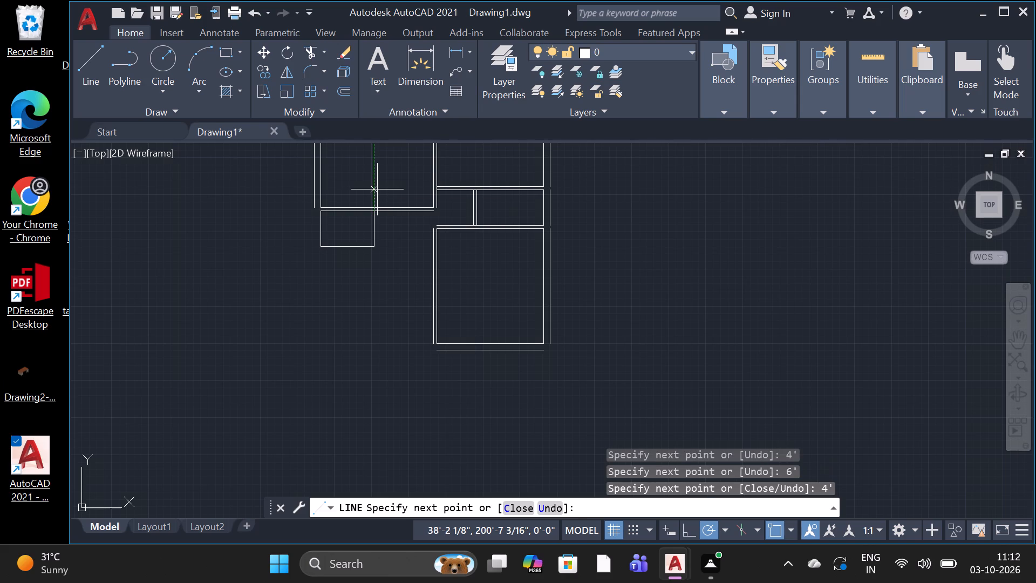
pyautogui.press('space')
pyautogui.press('space')
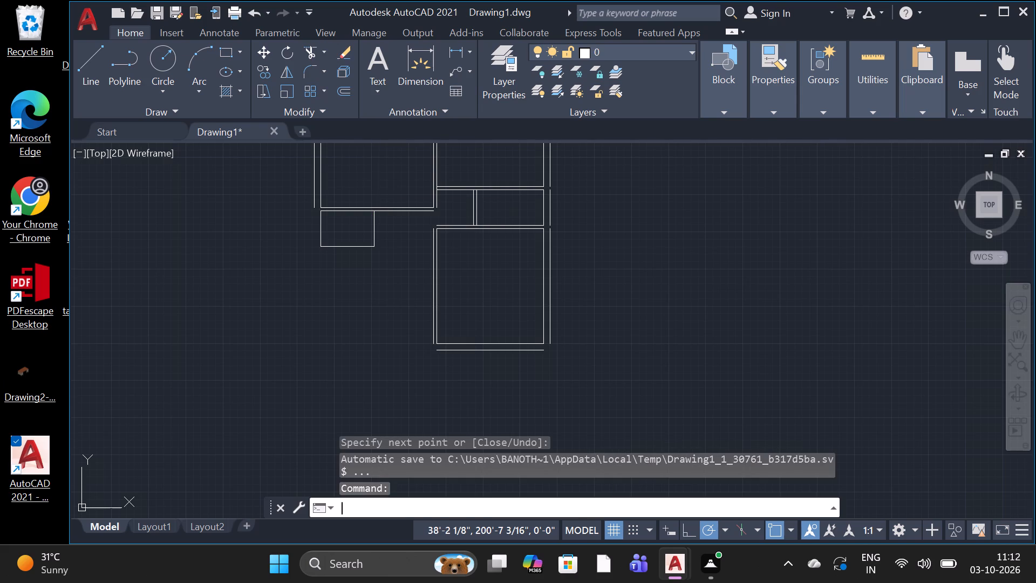
pyautogui.press('Escape')
# Offset the new 6' by 4' room's bottom and east edges outward by 4.5".
pyautogui.press('o')
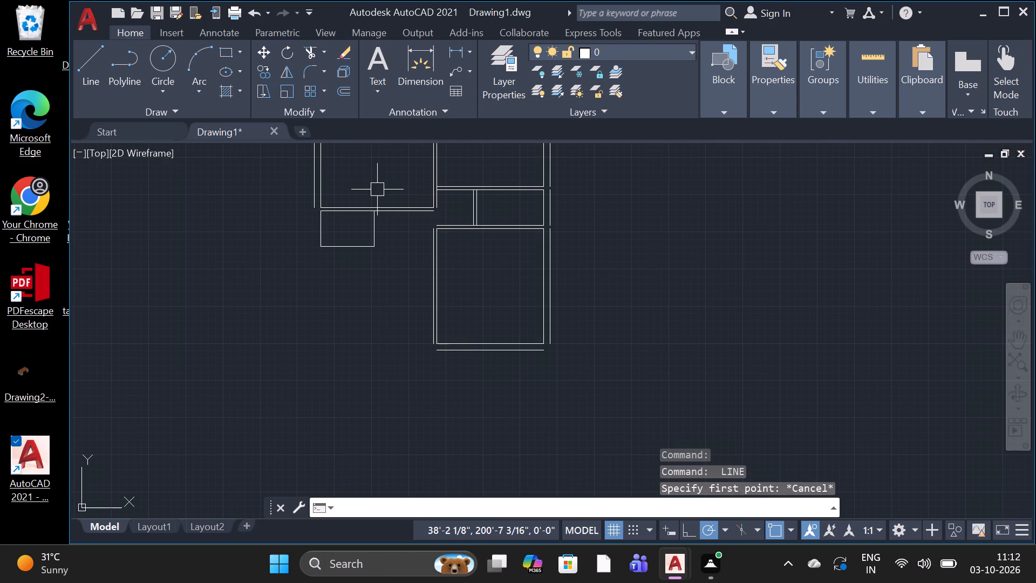
pyautogui.press('space')
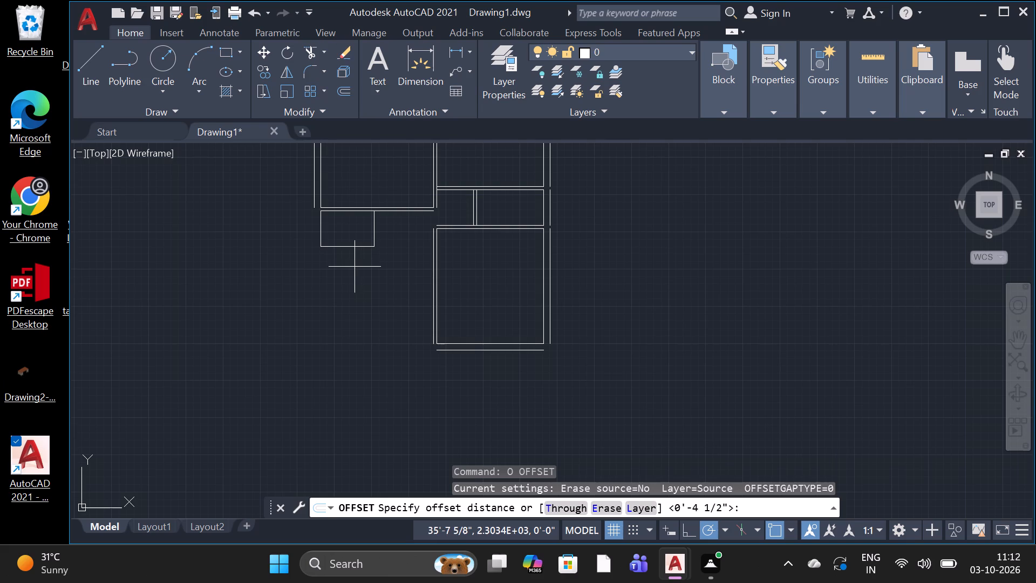
pyautogui.press('space')
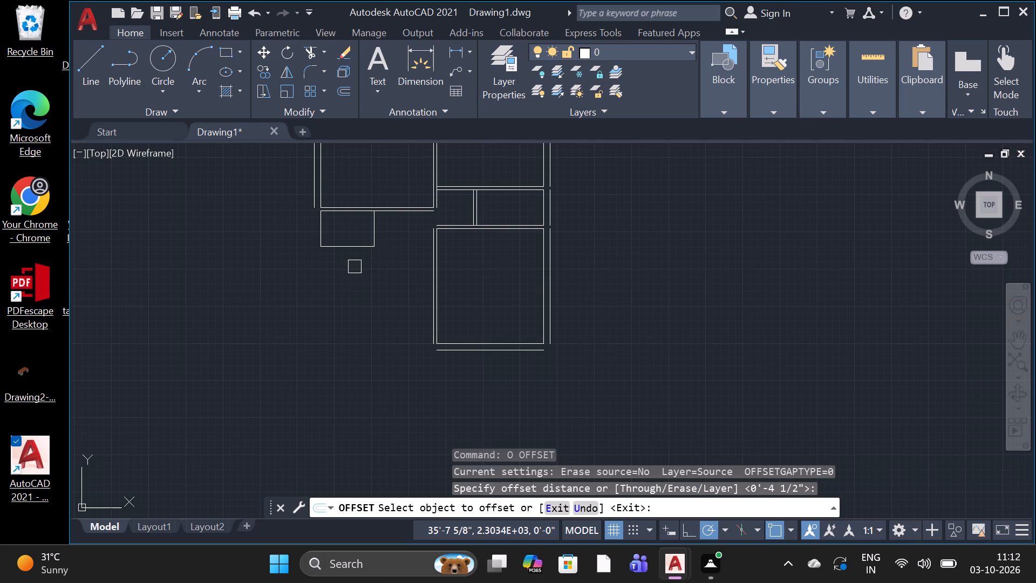
pyautogui.click(355, 243)
pyautogui.click(355, 263)
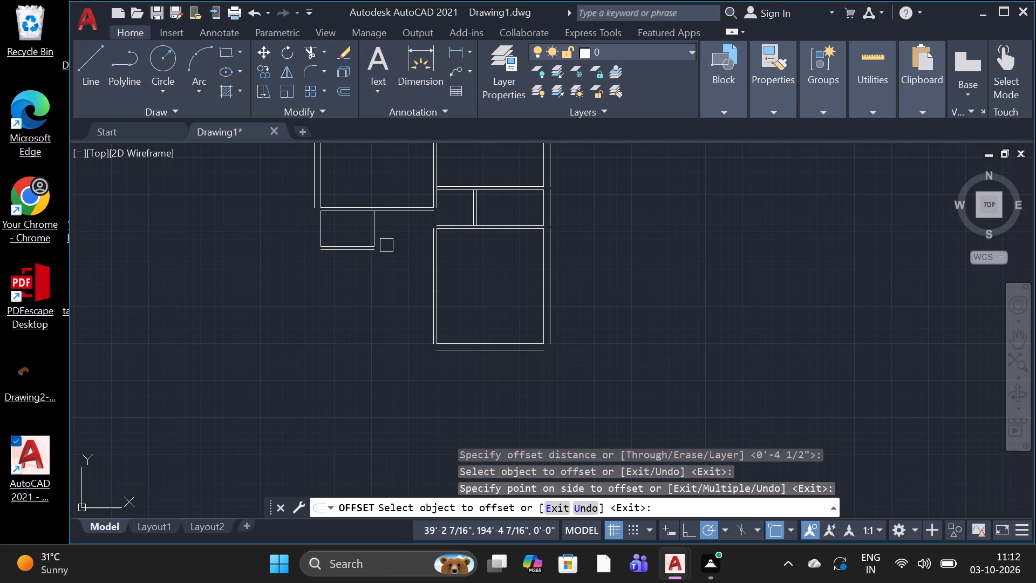
pyautogui.click(375, 227)
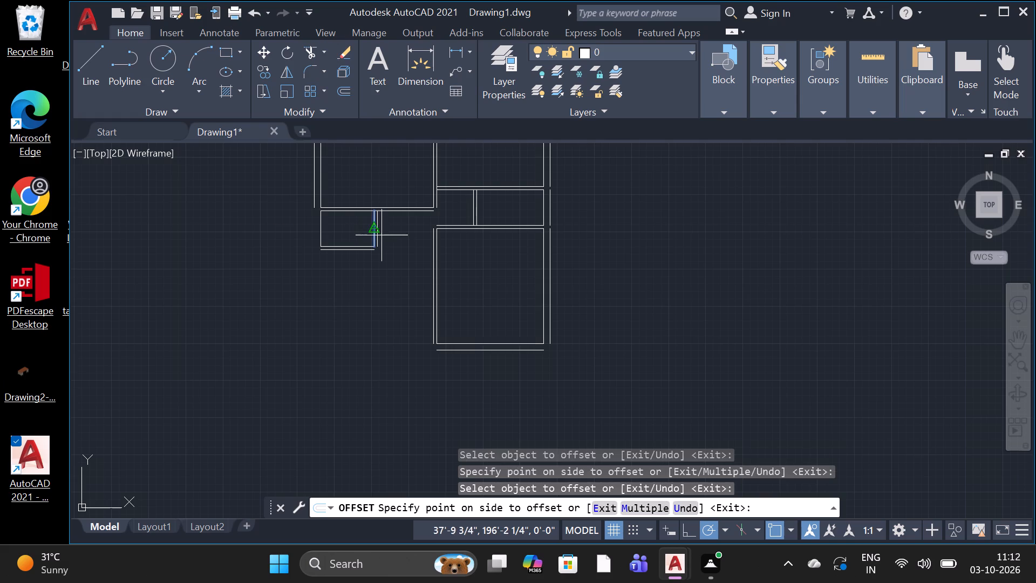
pyautogui.click(382, 235)
pyautogui.press('space')
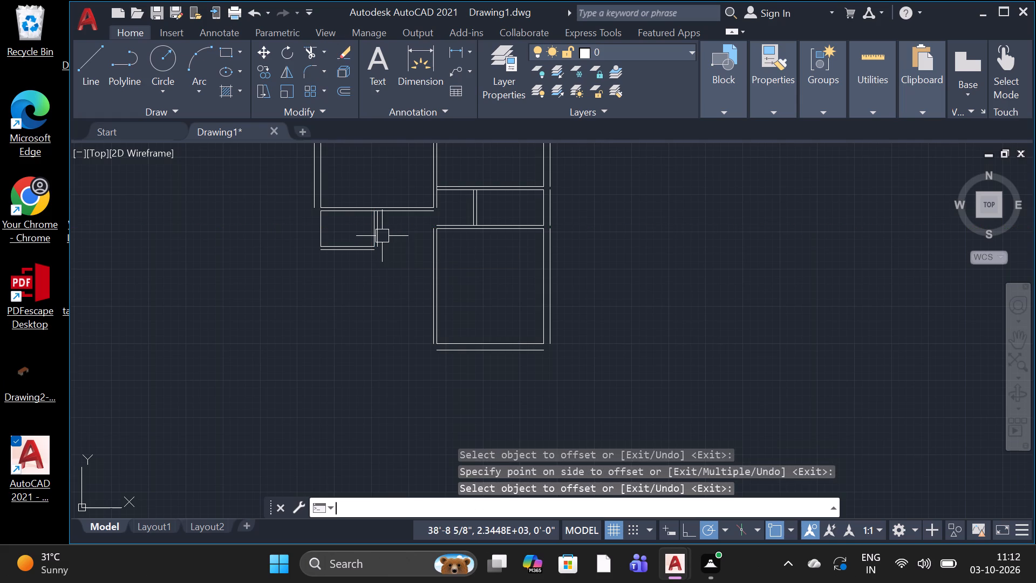
# Offset the 6' by 4' room's west edge outward by 9" for the outer wall.
pyautogui.press('space')
pyautogui.press('9')
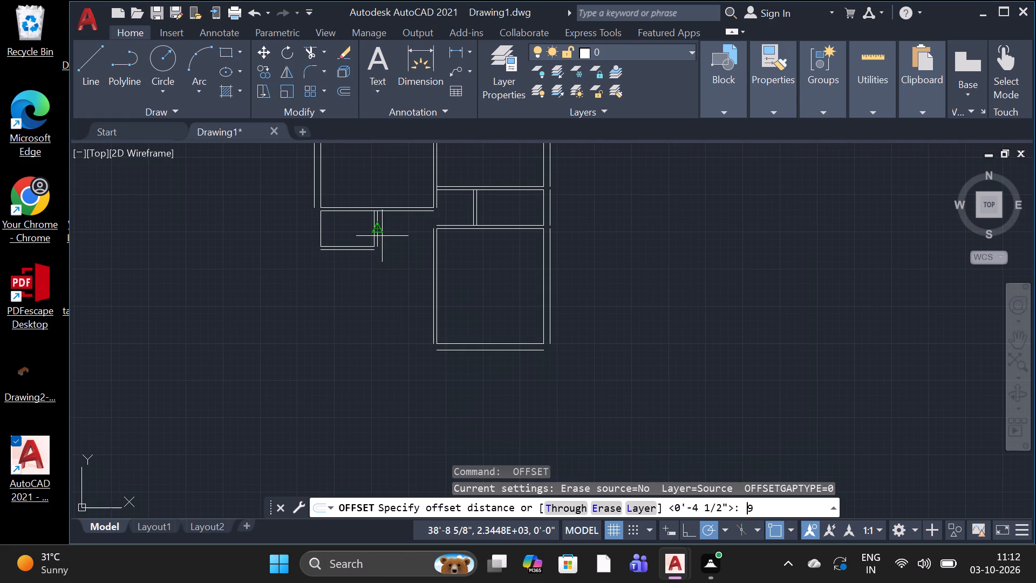
pyautogui.write('"')
pyautogui.press('space')
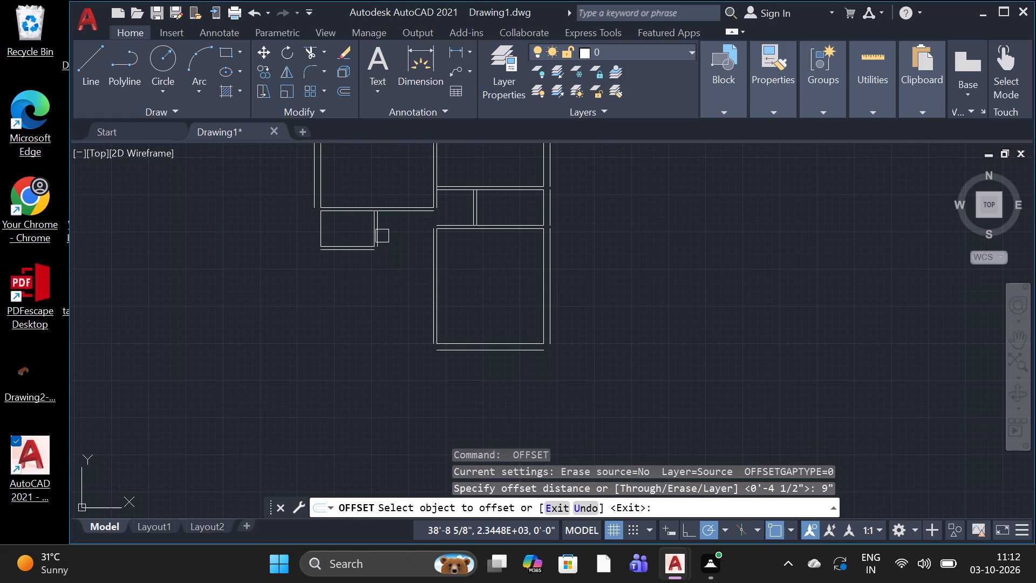
pyautogui.scroll(1, 347, 232)
pyautogui.click(309, 236)
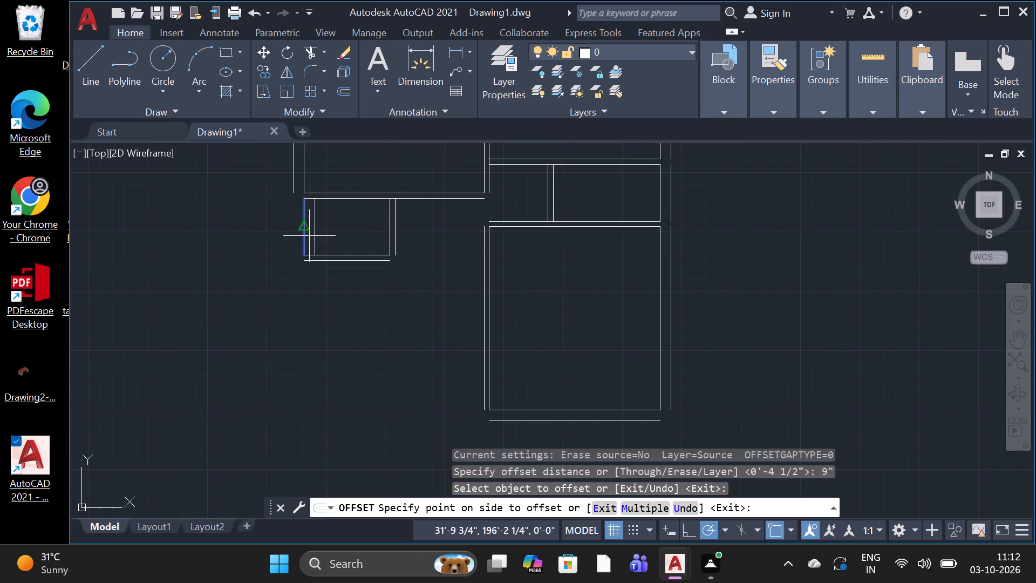
pyautogui.click(256, 239)
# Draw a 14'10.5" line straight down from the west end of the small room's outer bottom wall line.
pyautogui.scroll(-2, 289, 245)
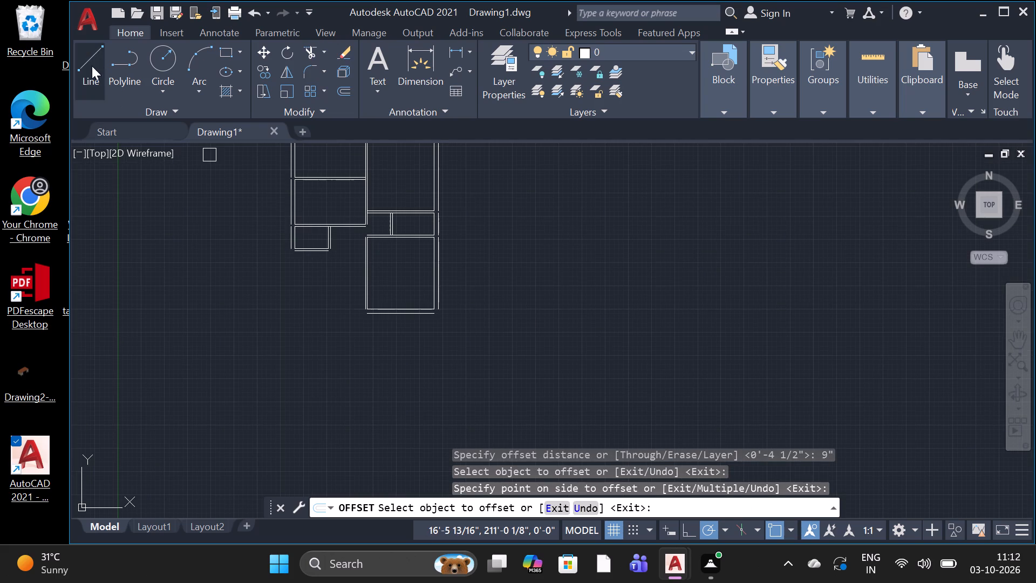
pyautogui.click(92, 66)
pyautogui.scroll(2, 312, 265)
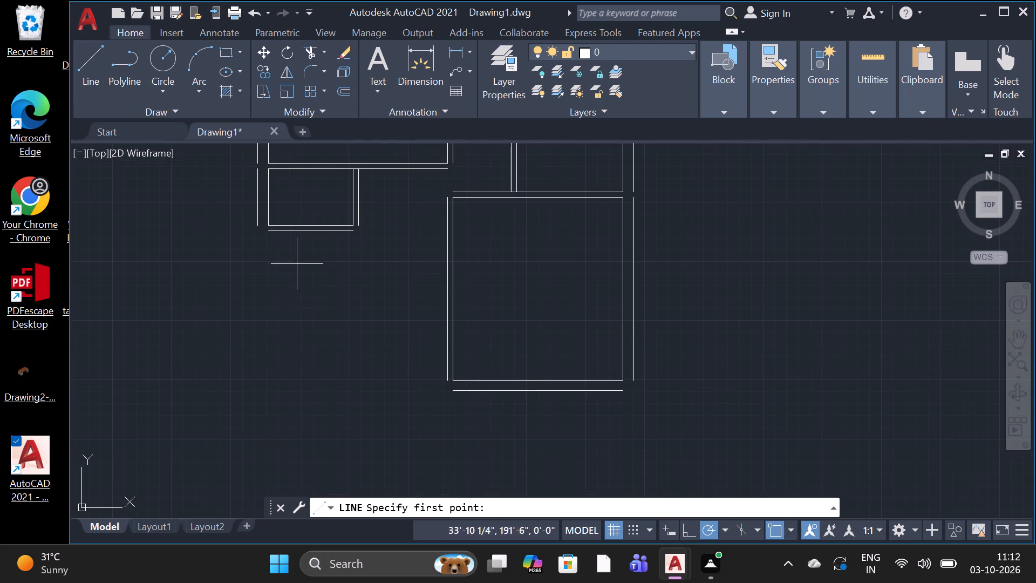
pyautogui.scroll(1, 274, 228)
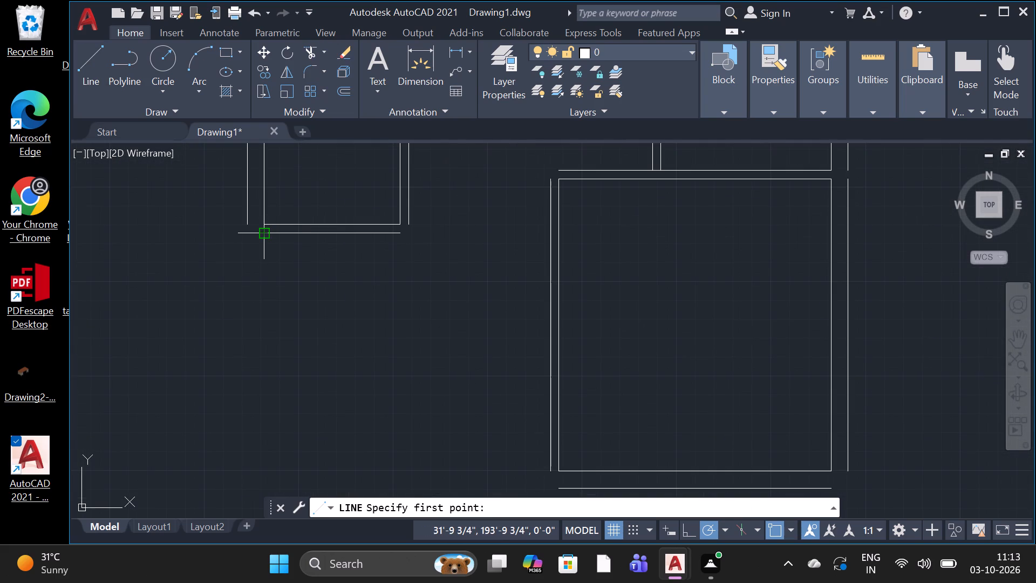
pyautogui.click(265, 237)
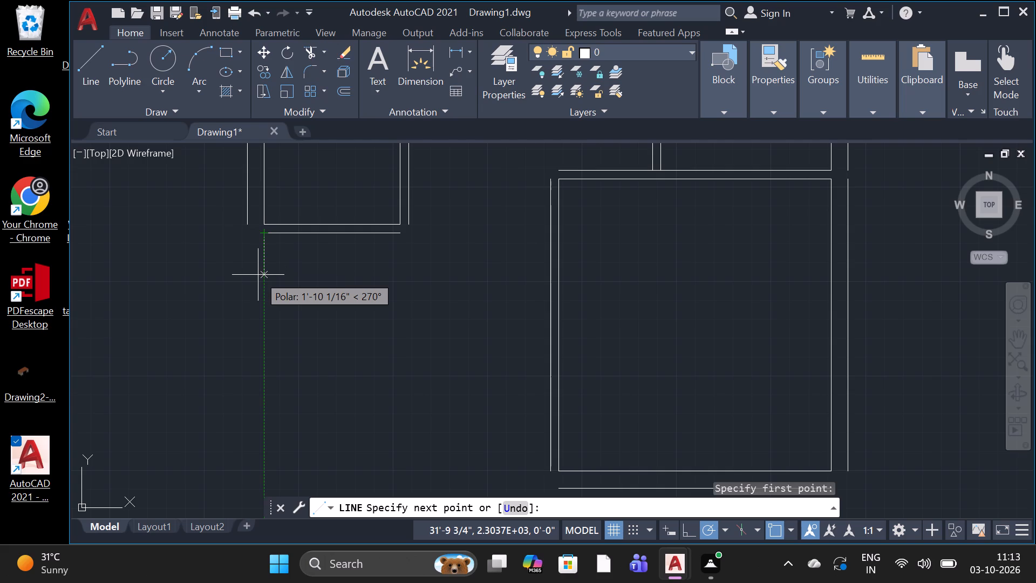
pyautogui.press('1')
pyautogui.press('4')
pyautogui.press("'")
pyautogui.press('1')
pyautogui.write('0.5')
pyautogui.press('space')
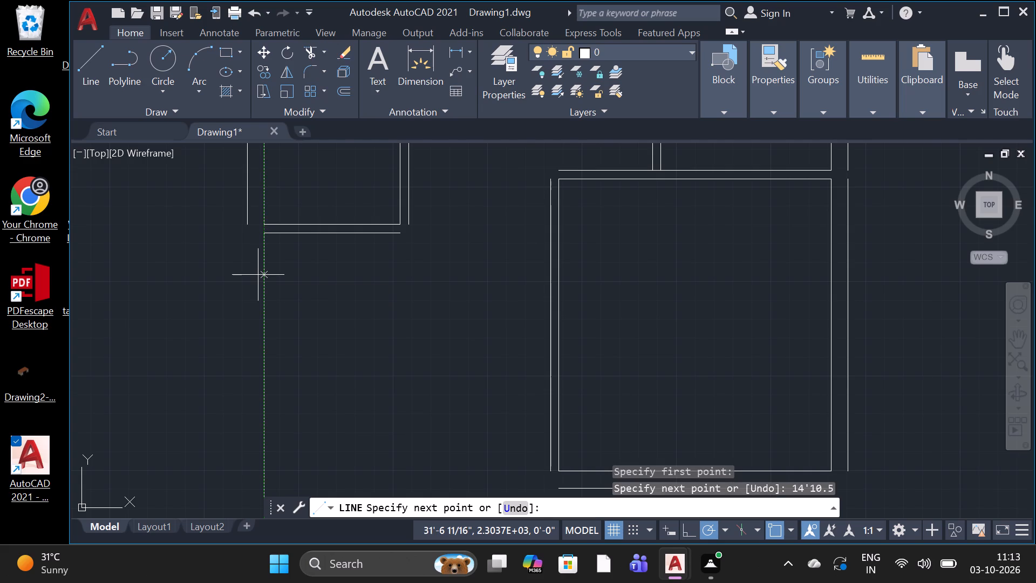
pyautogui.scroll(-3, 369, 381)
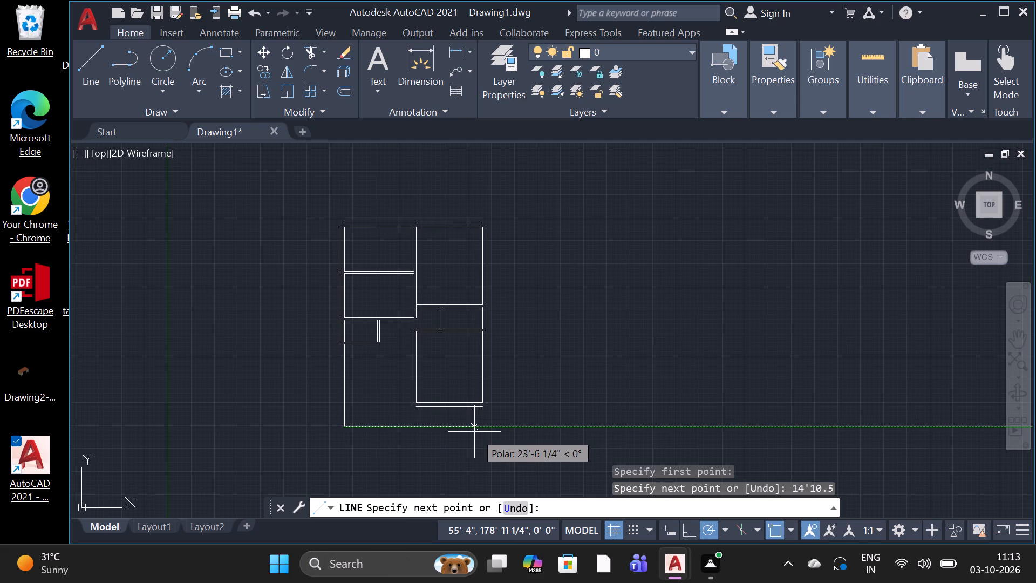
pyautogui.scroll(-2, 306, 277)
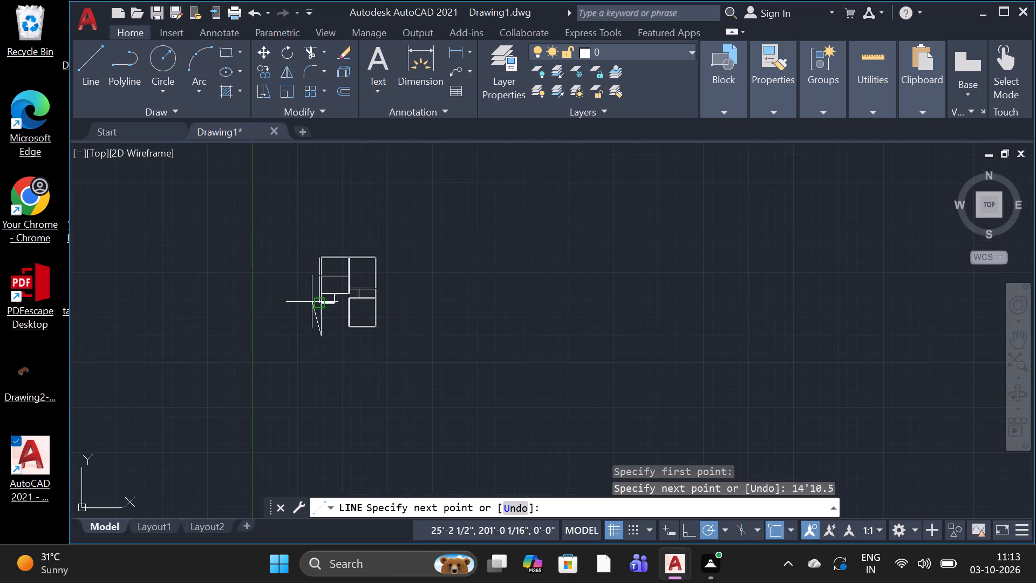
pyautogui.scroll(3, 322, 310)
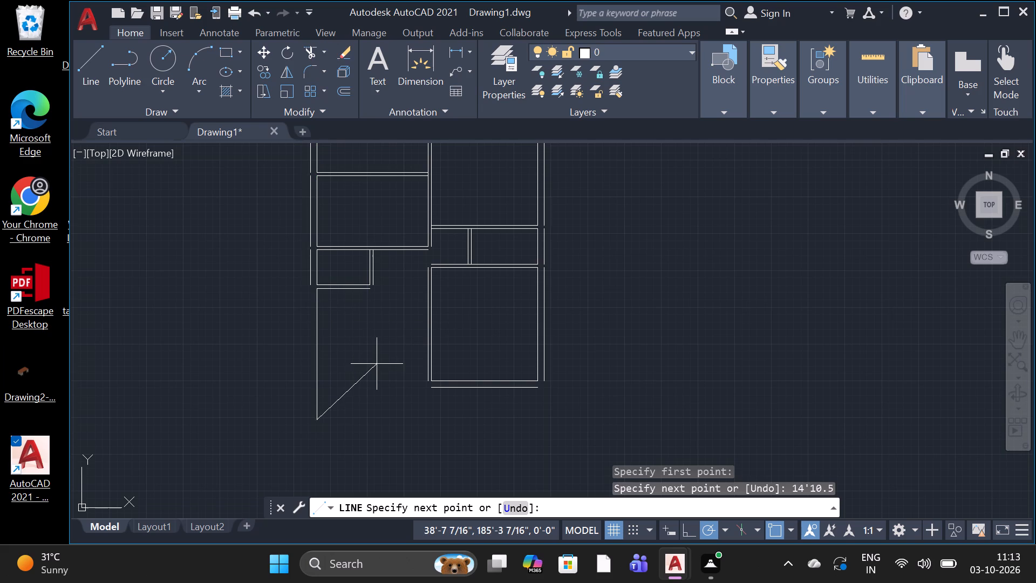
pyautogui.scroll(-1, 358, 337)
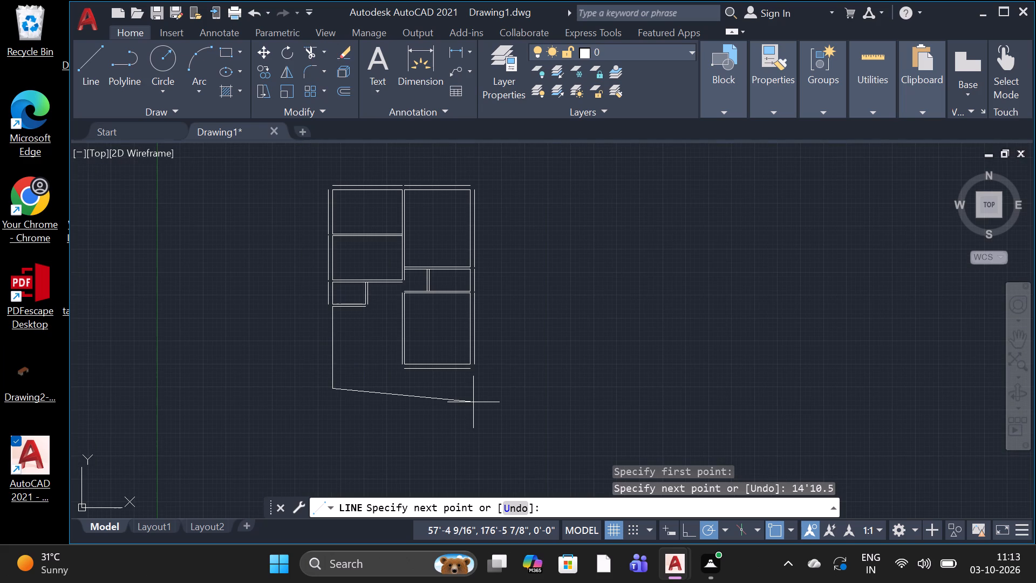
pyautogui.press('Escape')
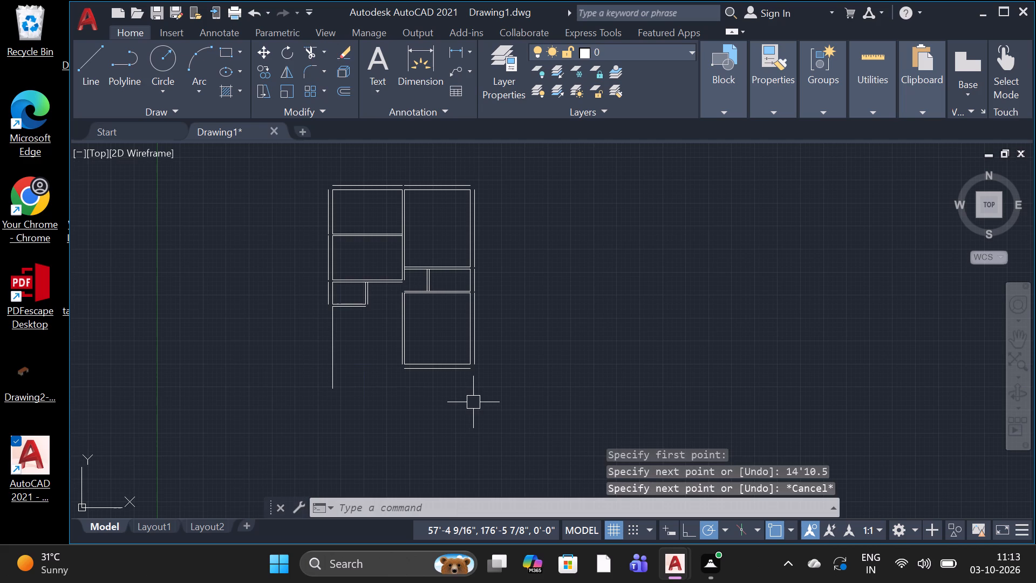
# Check the dimensions of the west rooms and the small room below them with Quick Measure.
pyautogui.click(880, 87)
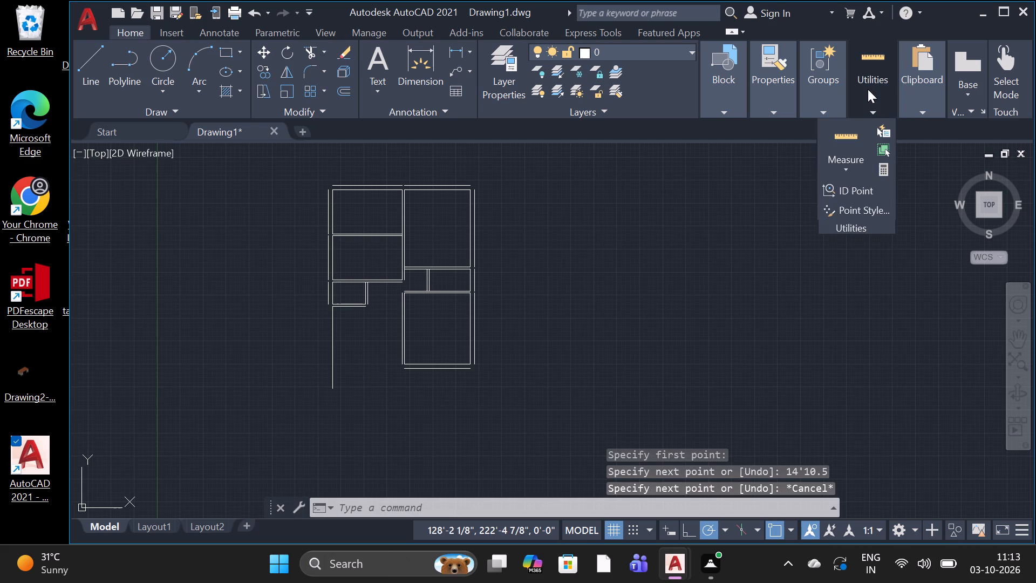
pyautogui.click(871, 154)
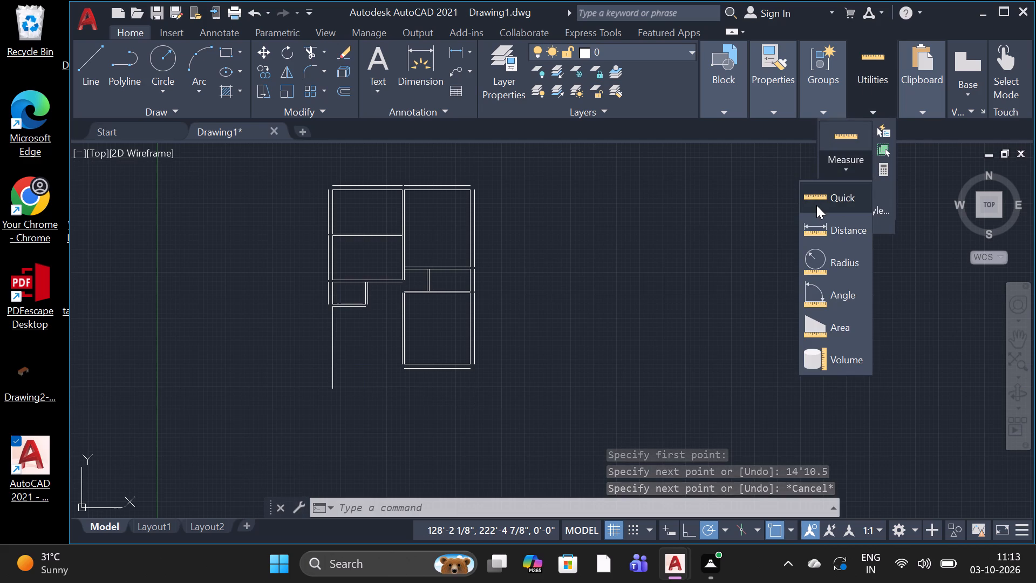
pyautogui.click(817, 205)
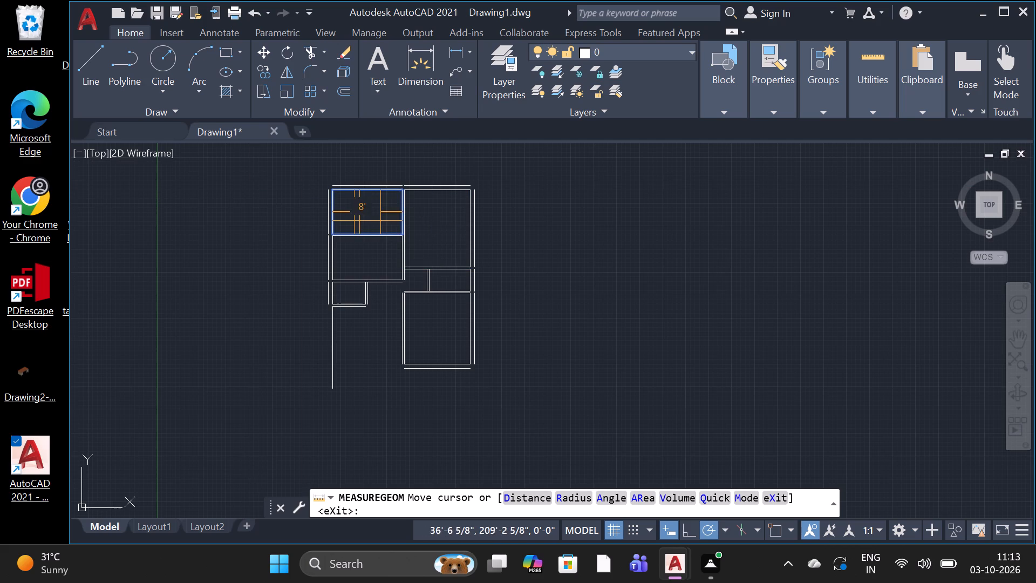
pyautogui.scroll(3, 359, 226)
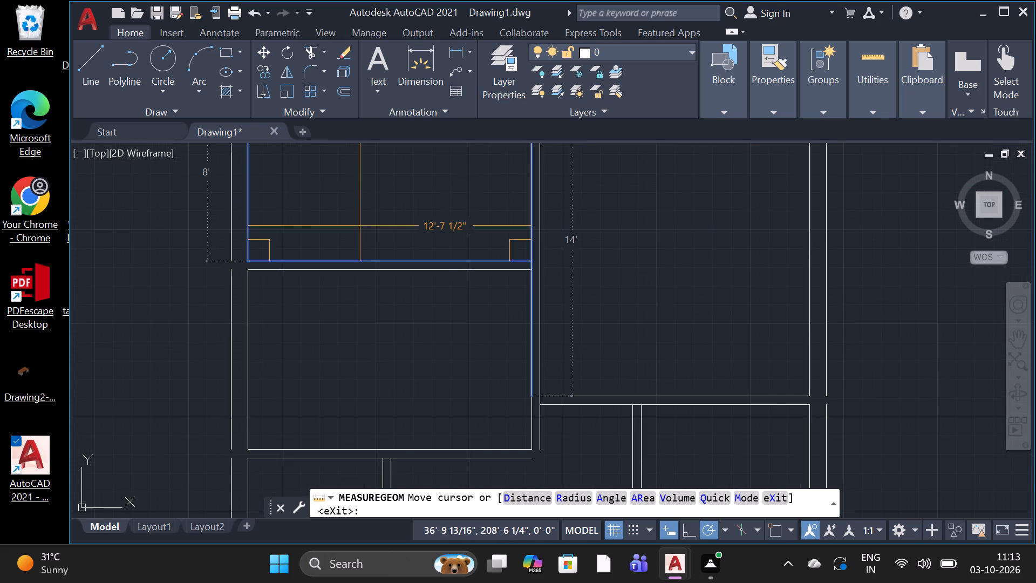
pyautogui.scroll(-1, 360, 226)
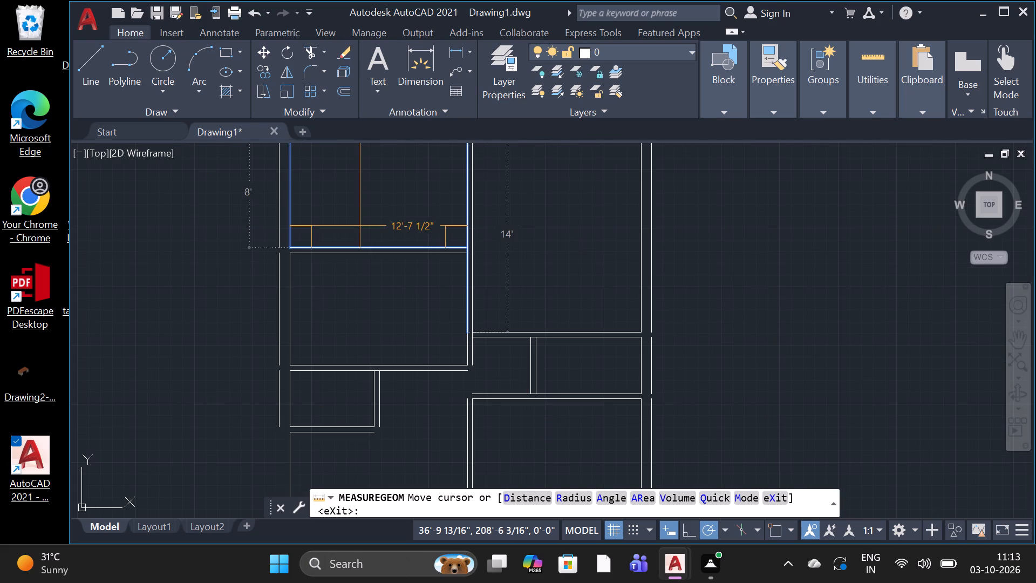
pyautogui.scroll(-2, 360, 226)
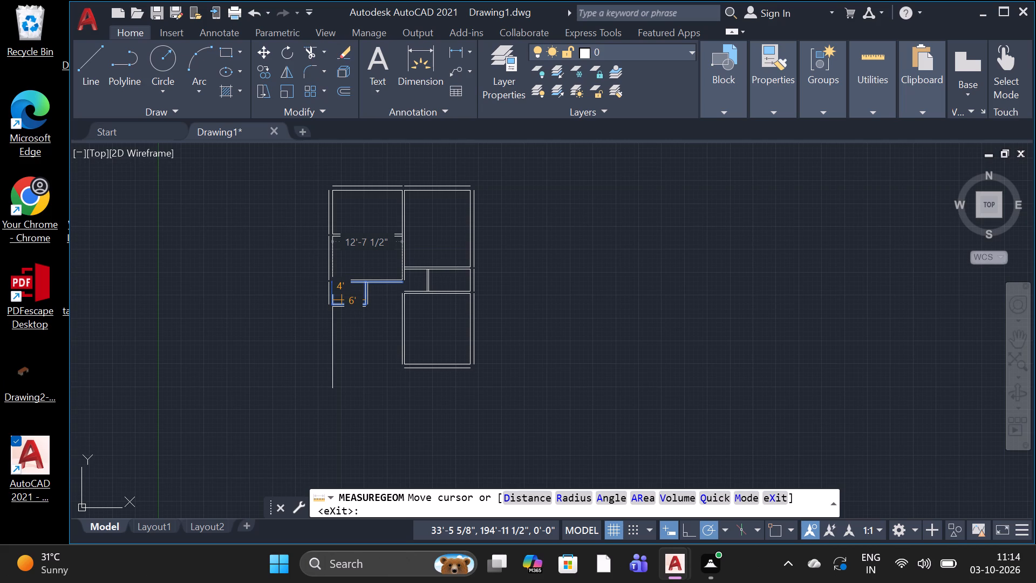
pyautogui.scroll(3, 342, 300)
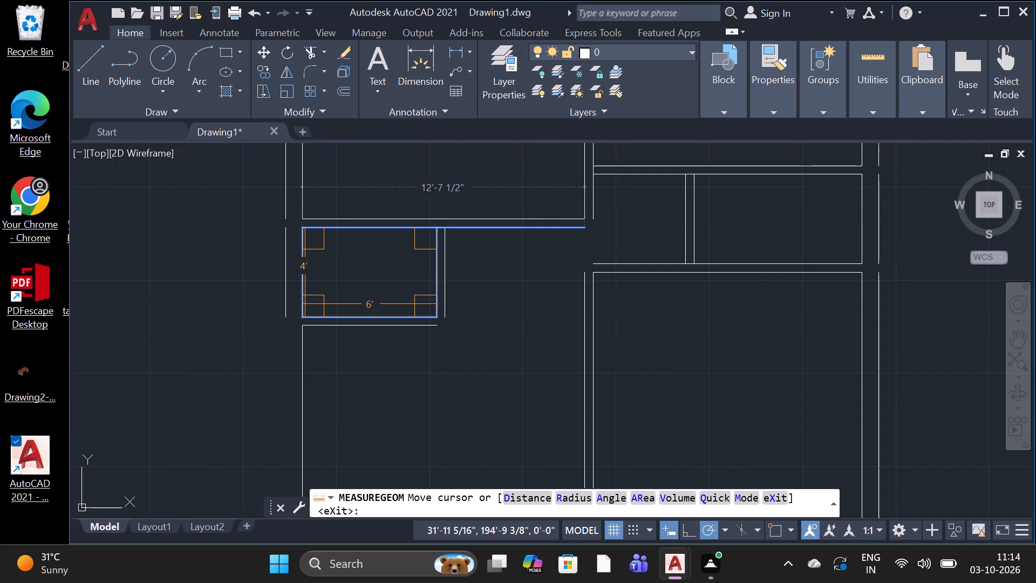
pyautogui.scroll(-3, 305, 304)
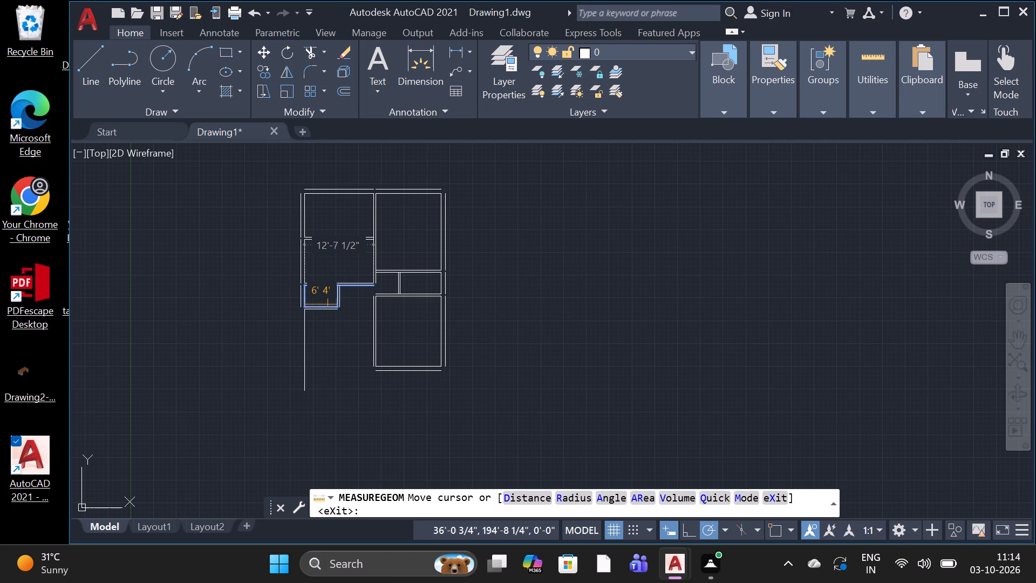
pyautogui.scroll(4, 328, 306)
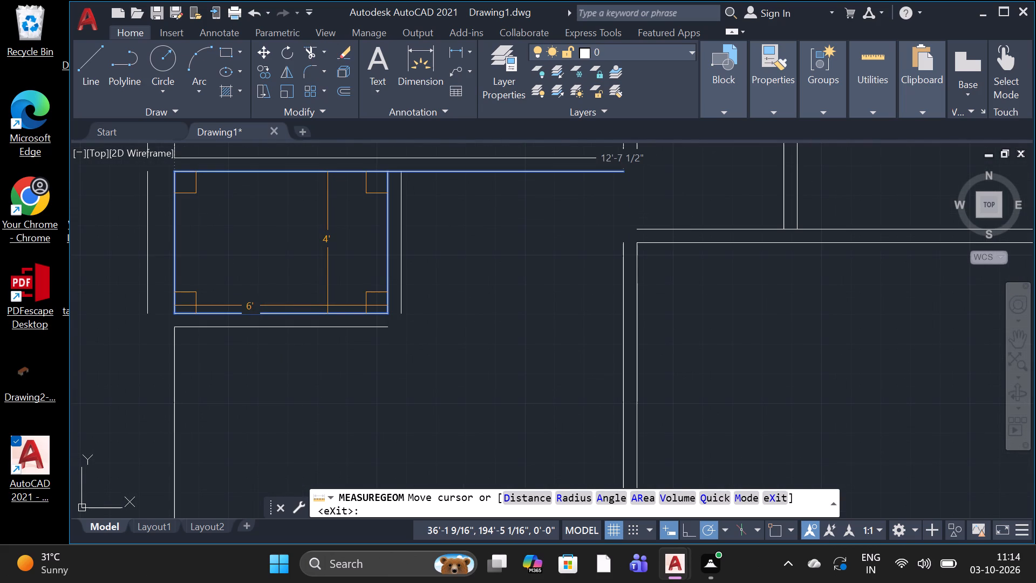
pyautogui.scroll(-1, 328, 306)
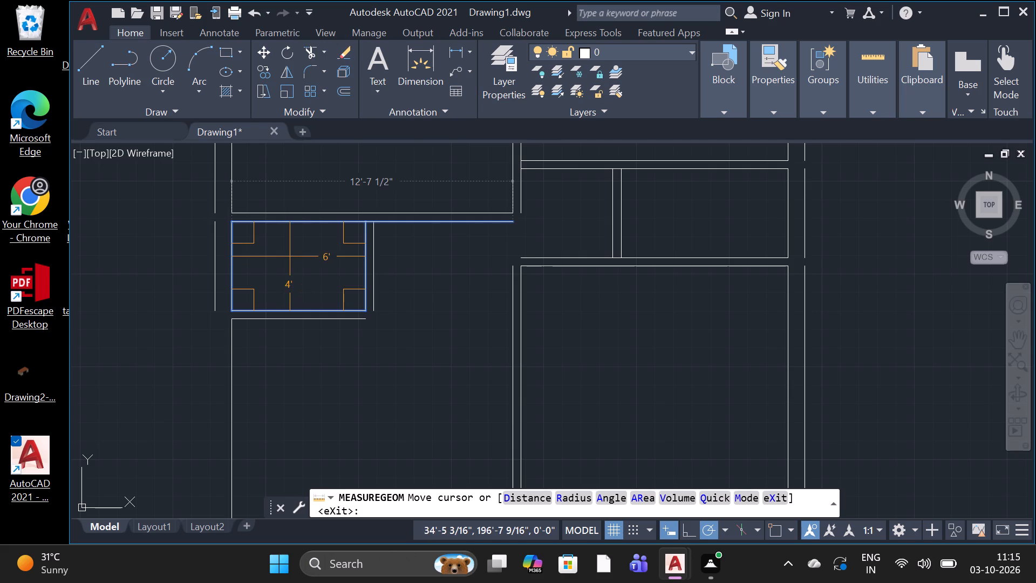
pyautogui.press('Escape')
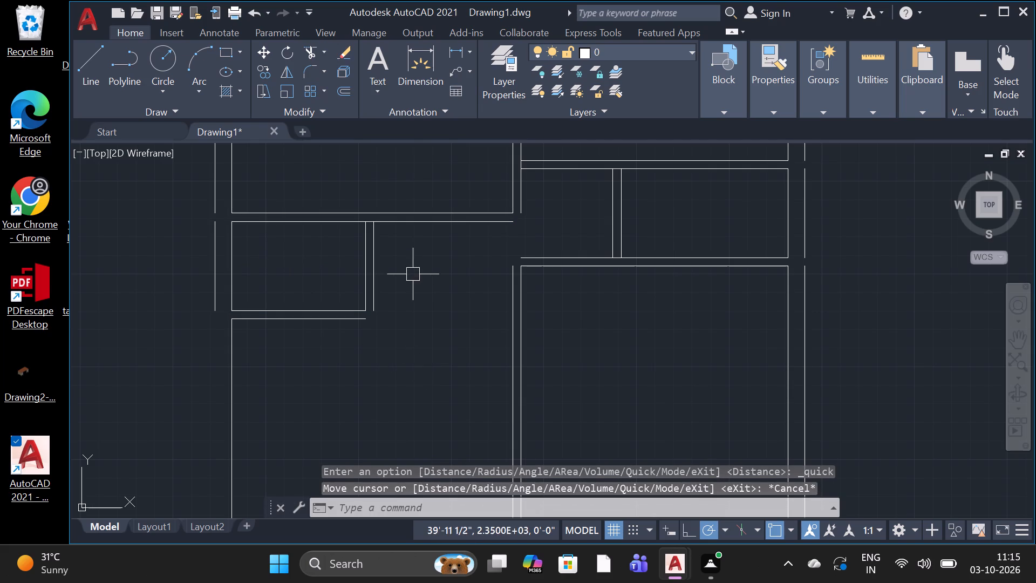
# Erase all the small room's side and bottom wall lines, together with the long vertical line below it.
pyautogui.moveTo(418, 266); pyautogui.dragTo(426, 266)
pyautogui.click(162, 234)
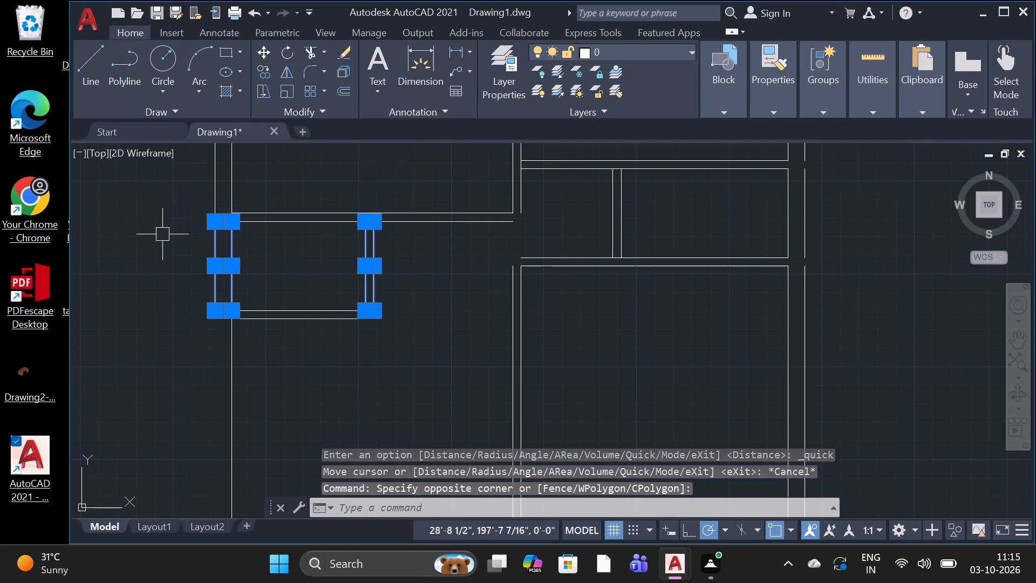
pyautogui.press('Delete')
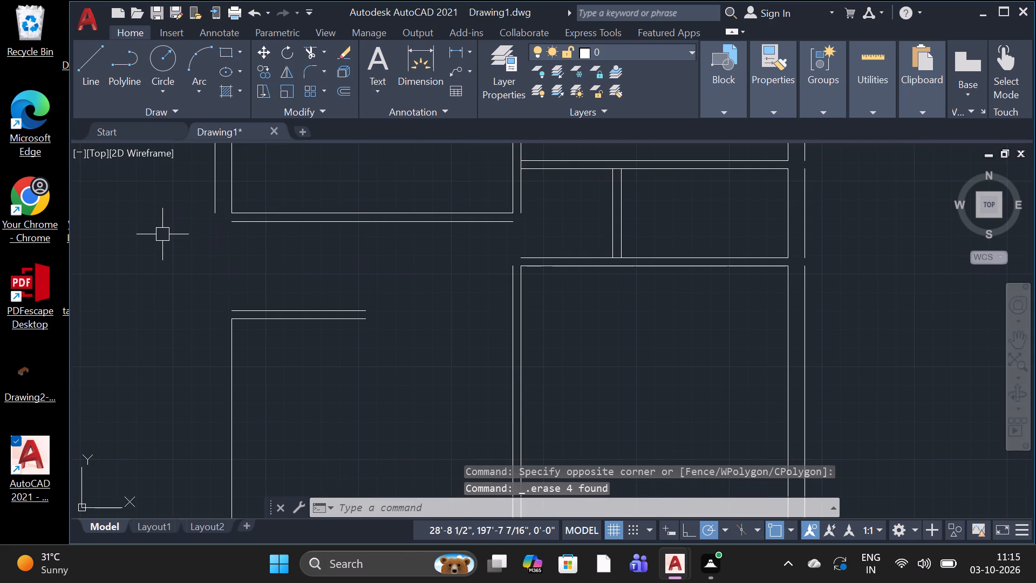
pyautogui.click(352, 281)
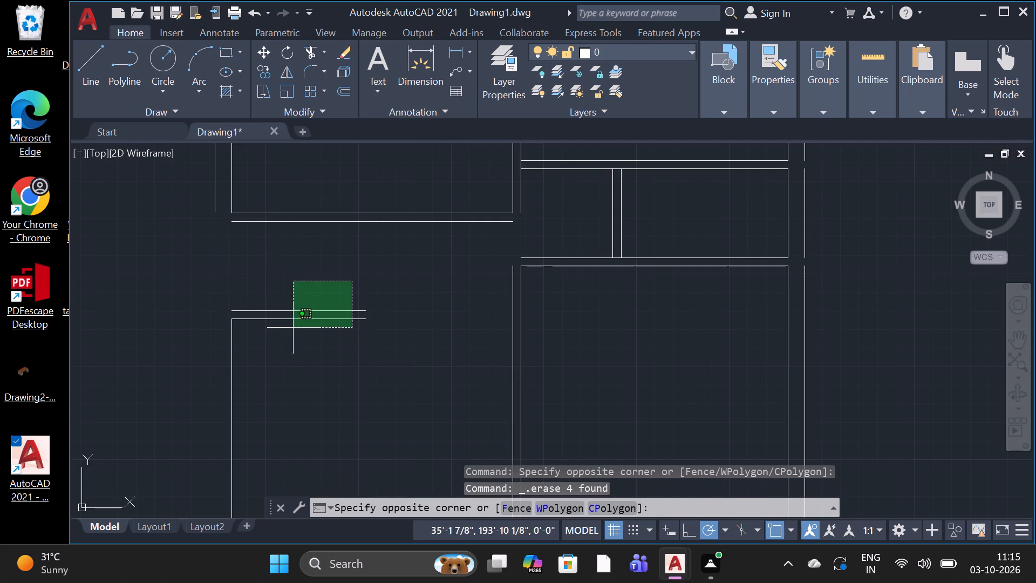
pyautogui.click(145, 399)
pyautogui.press('Delete')
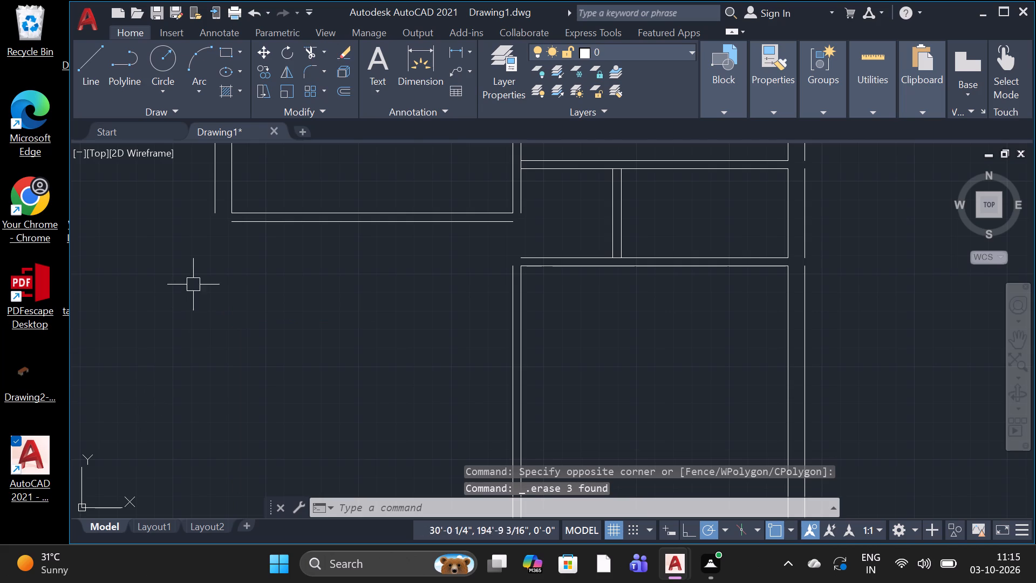
# Draw a 6' by 4' small room with lines below the west room, starting from the west end of its outer bottom wall line.
pyautogui.click(101, 82)
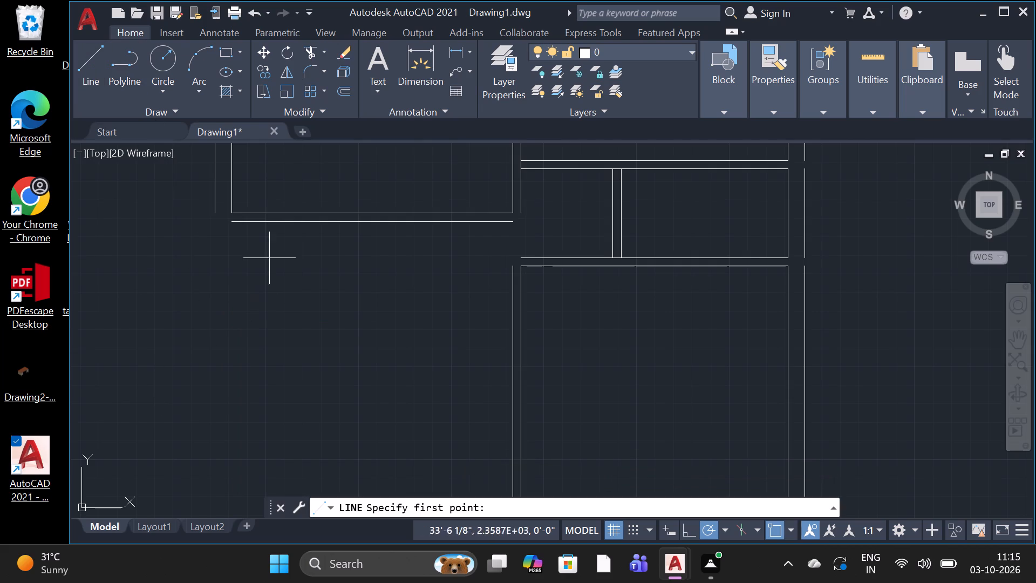
pyautogui.click(229, 230)
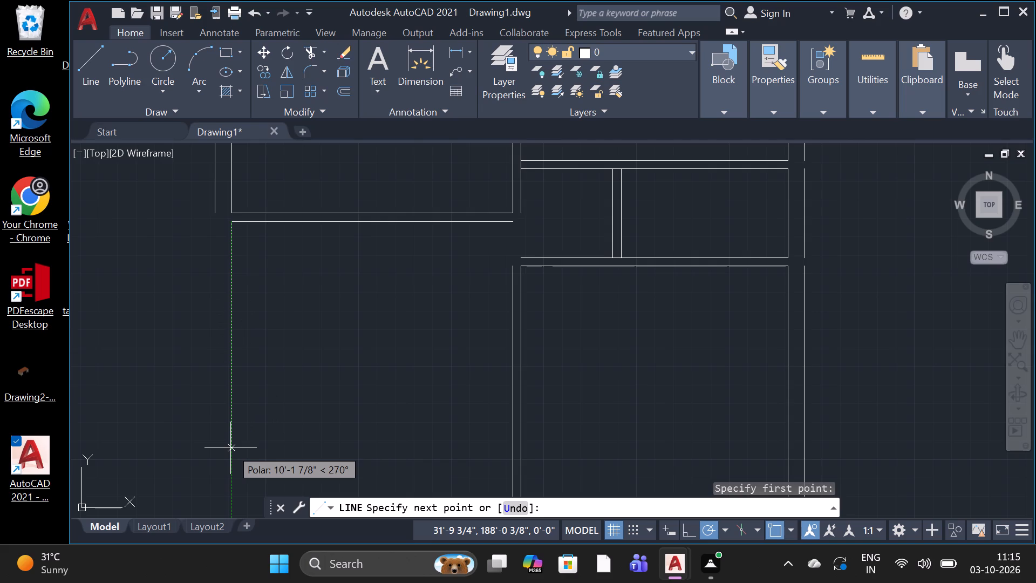
pyautogui.write("4'")
pyautogui.press('space')
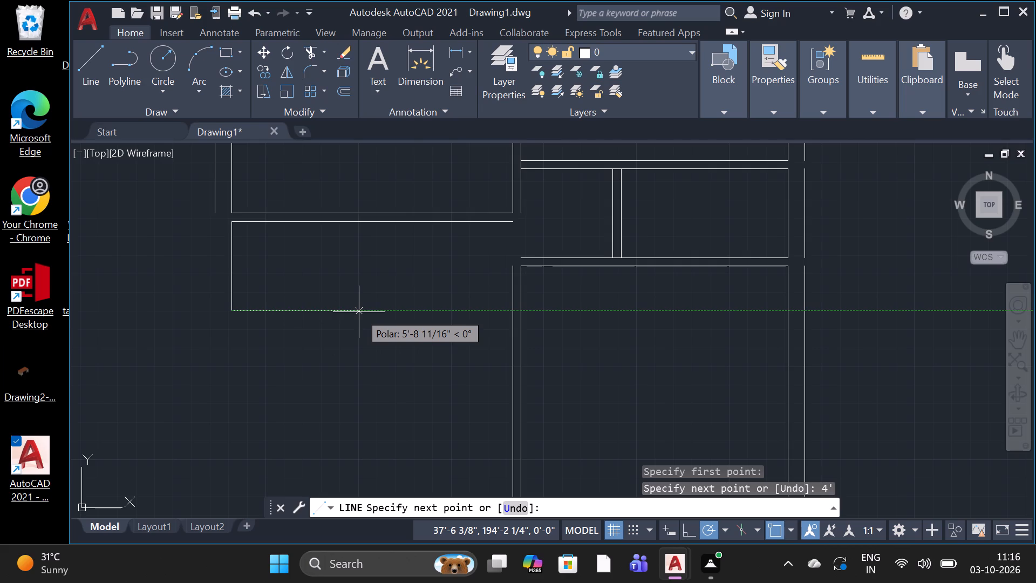
pyautogui.press('6')
pyautogui.press("'")
pyautogui.press('space')
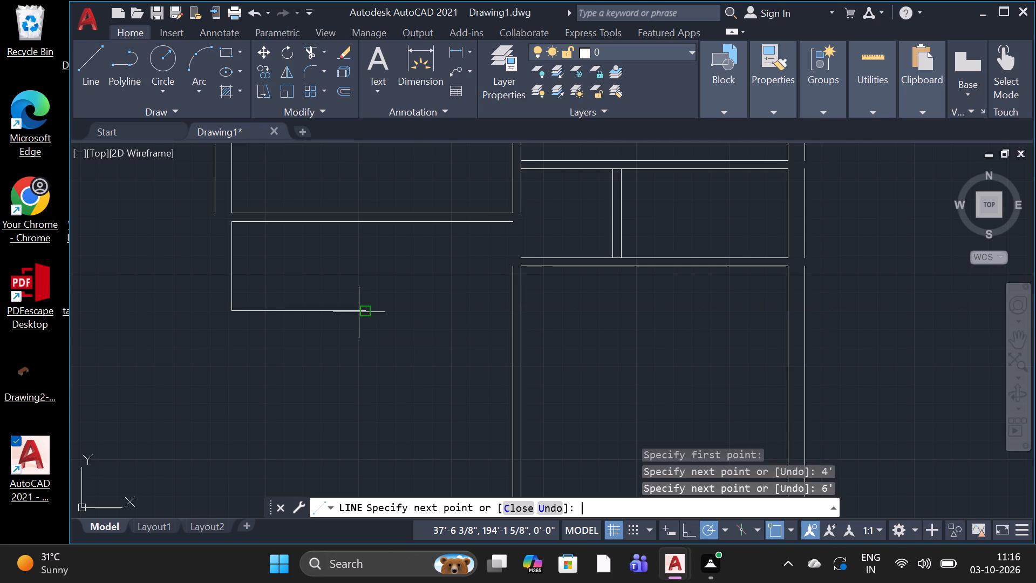
pyautogui.write("4'")
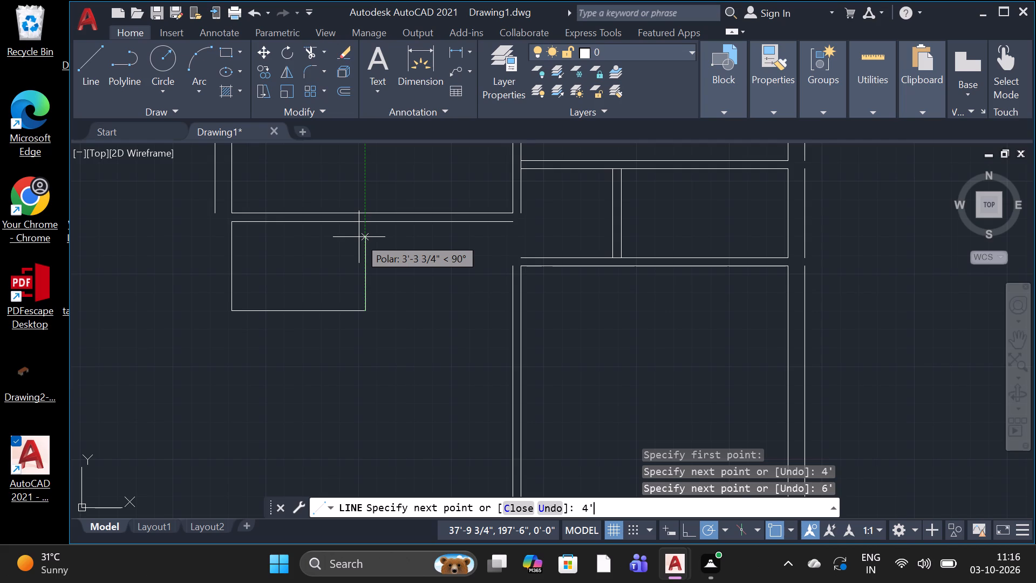
pyautogui.press('space')
pyautogui.press('space')
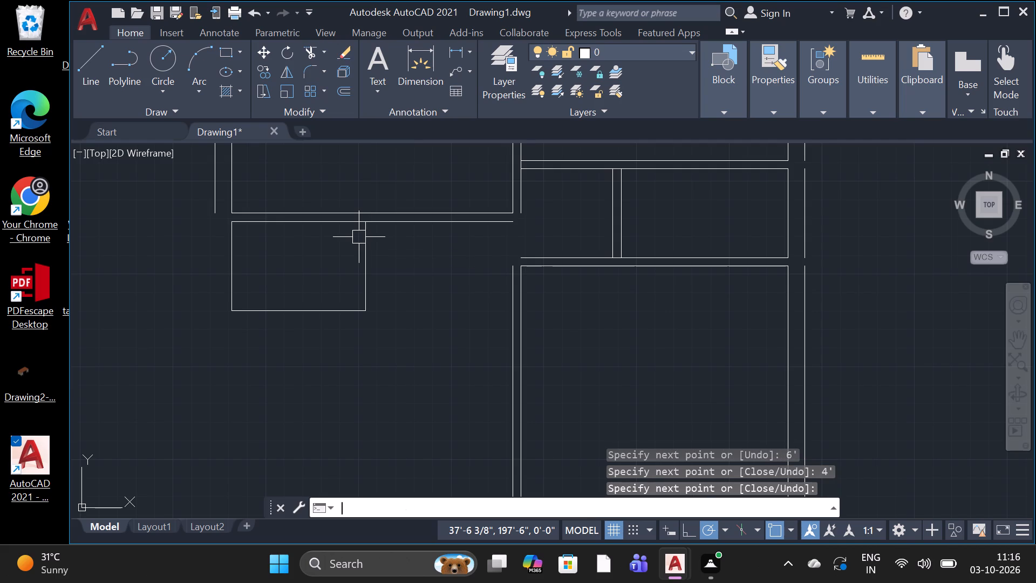
# Offset the small room's west edge outward by 9" for the outer wall.
pyautogui.write('O')
pyautogui.press('space')
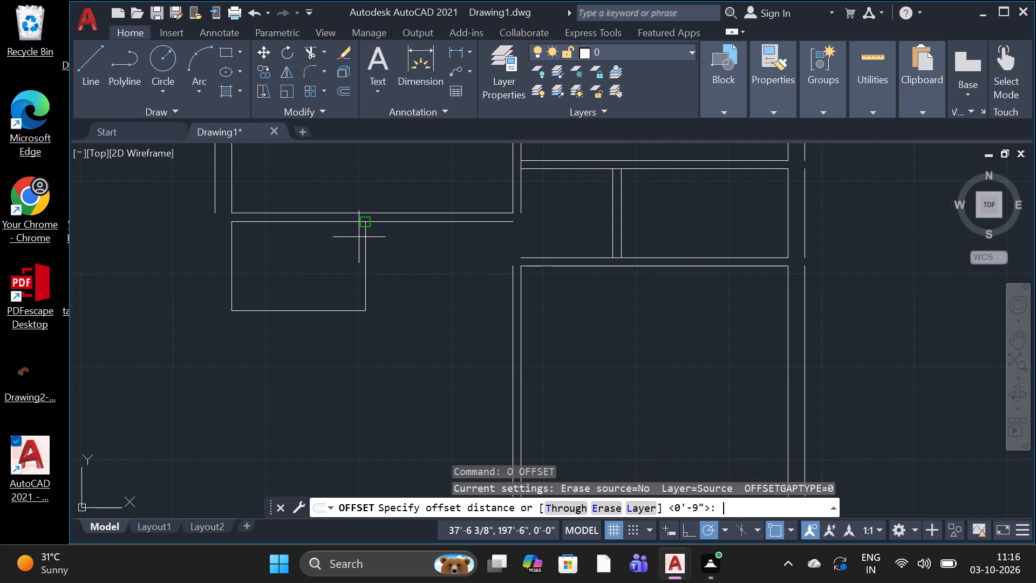
pyautogui.press('space')
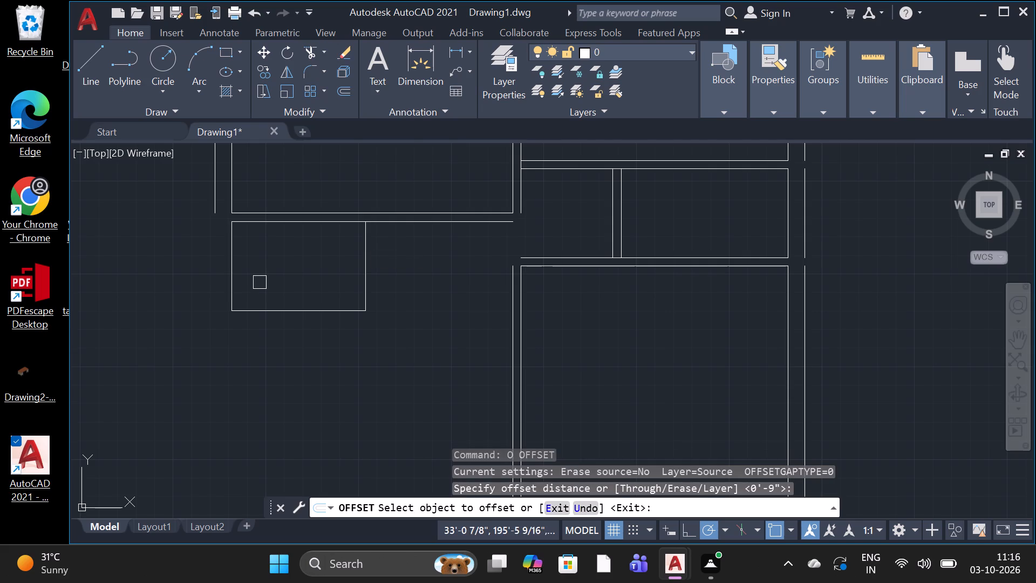
pyautogui.click(231, 290)
pyautogui.click(168, 278)
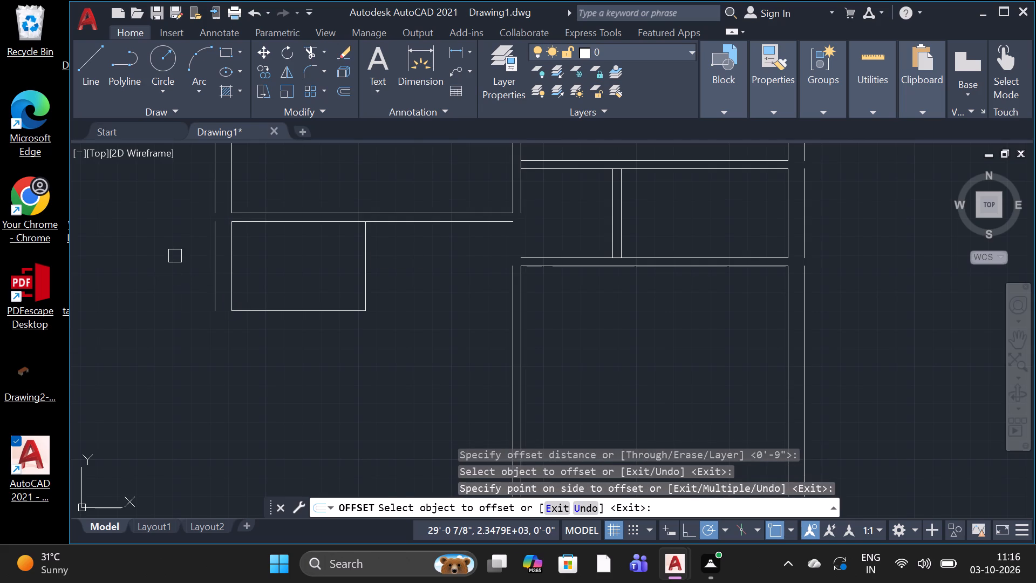
pyautogui.press('space')
# Offset the small room's bottom, top and east edges outward by 4.5" for the partition walls.
pyautogui.write('O')
pyautogui.press('space')
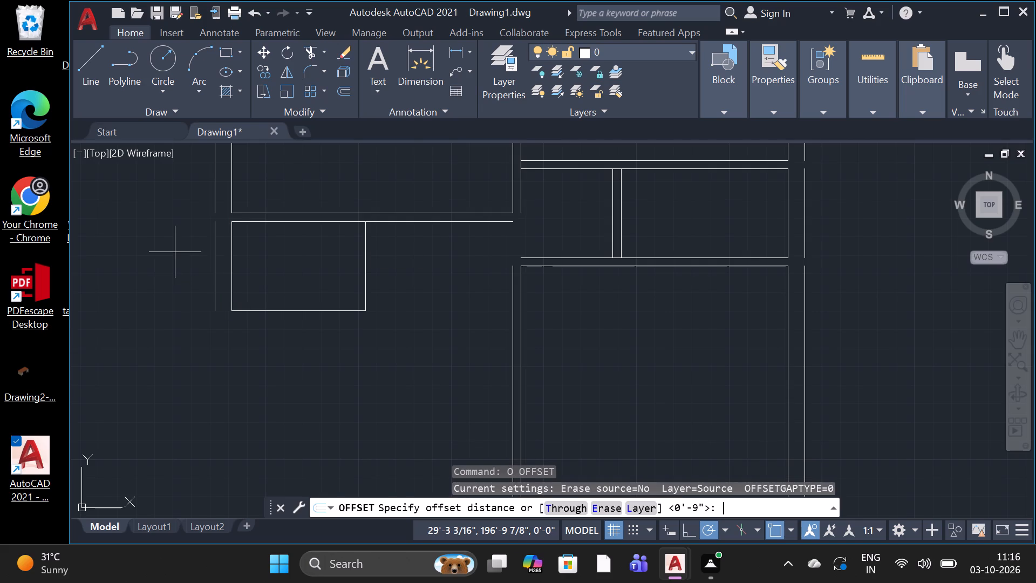
pyautogui.press('4')
pyautogui.write(".5'")
pyautogui.press('space')
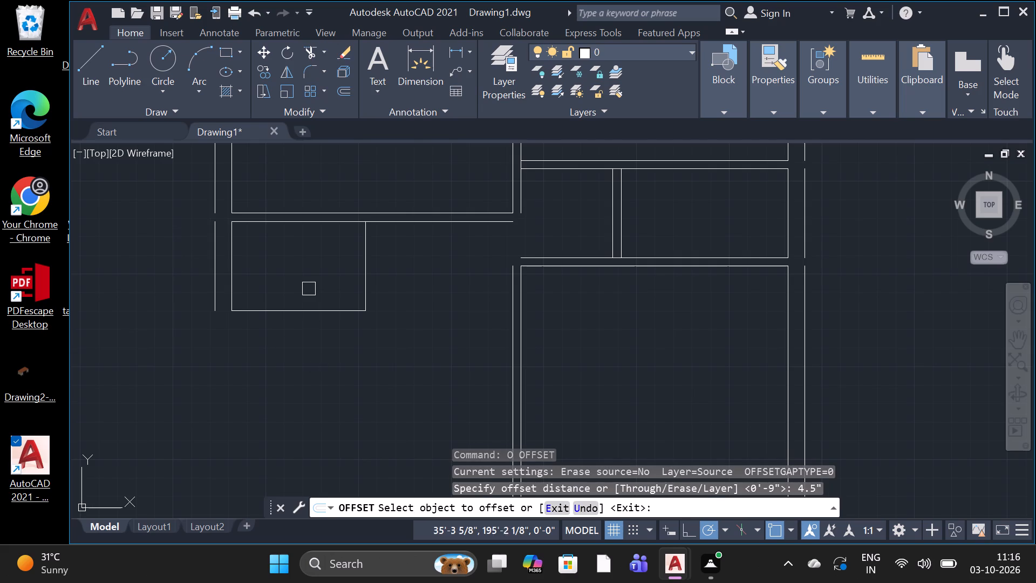
pyautogui.click(299, 308)
pyautogui.click(269, 368)
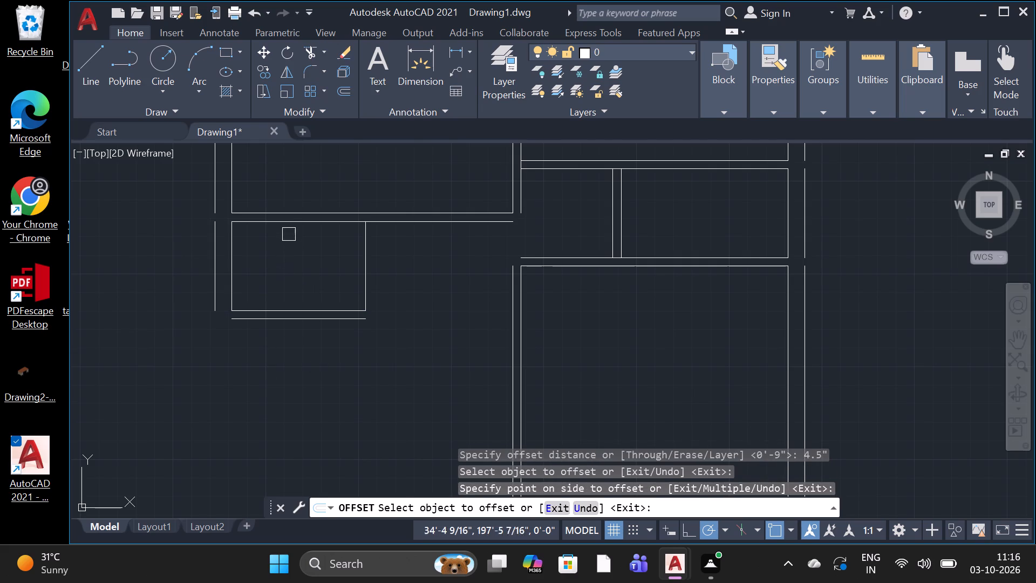
pyautogui.click(289, 227)
pyautogui.click(288, 208)
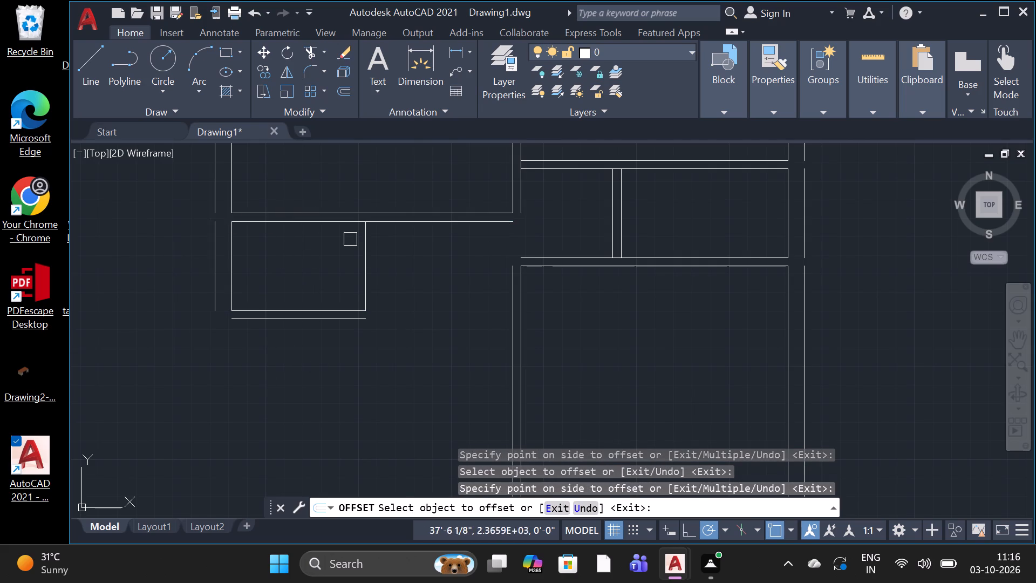
pyautogui.click(364, 268)
pyautogui.click(408, 288)
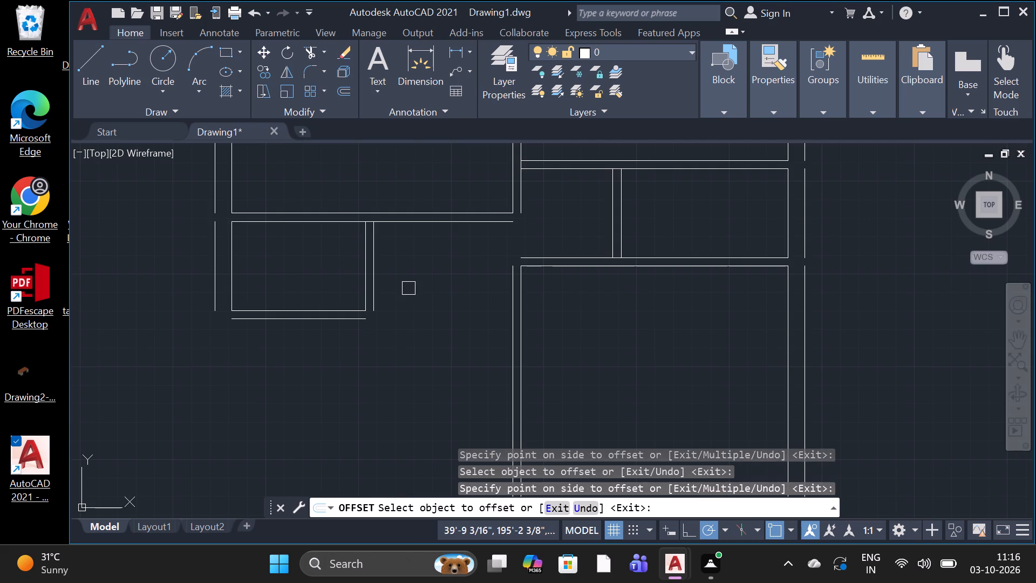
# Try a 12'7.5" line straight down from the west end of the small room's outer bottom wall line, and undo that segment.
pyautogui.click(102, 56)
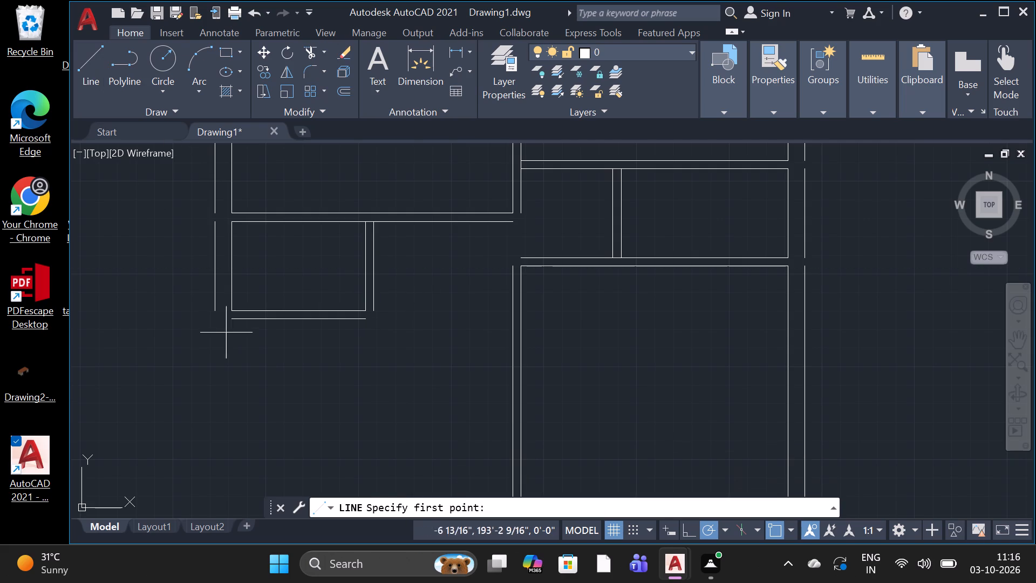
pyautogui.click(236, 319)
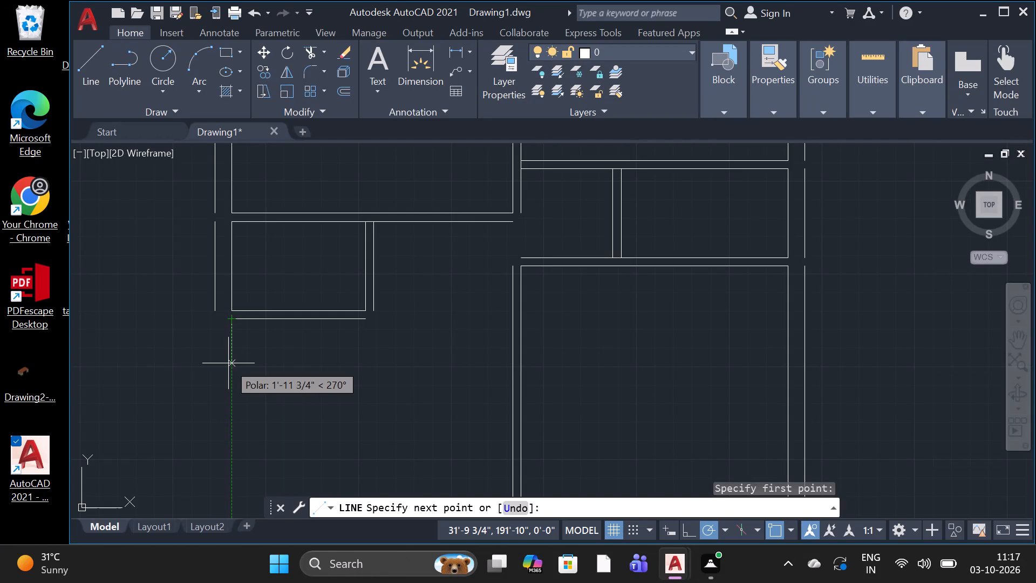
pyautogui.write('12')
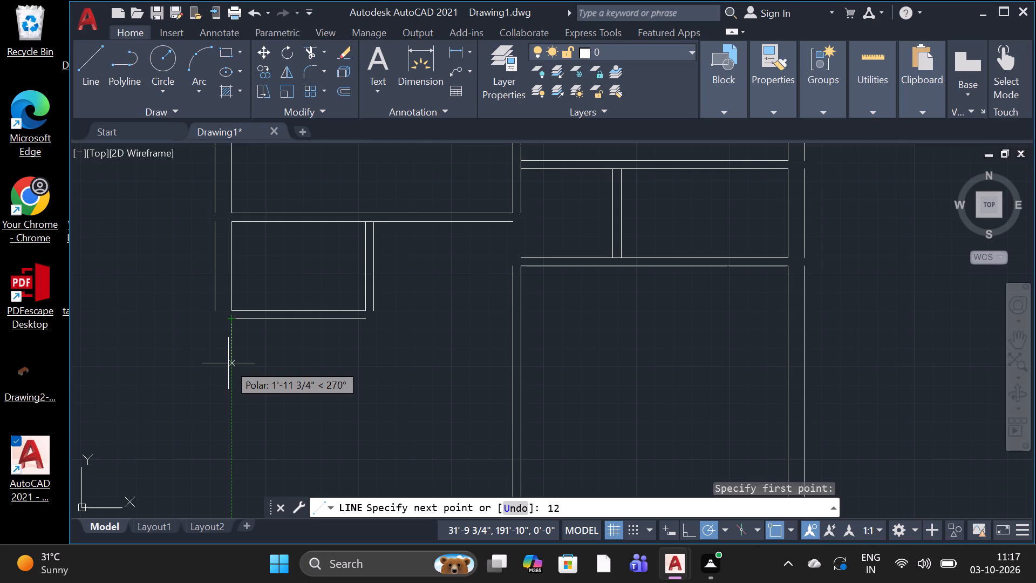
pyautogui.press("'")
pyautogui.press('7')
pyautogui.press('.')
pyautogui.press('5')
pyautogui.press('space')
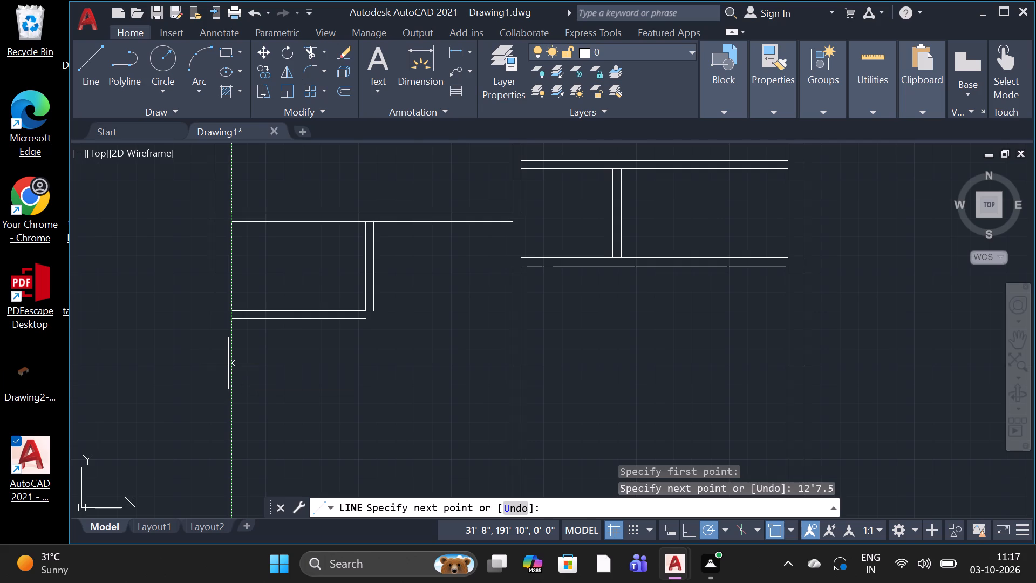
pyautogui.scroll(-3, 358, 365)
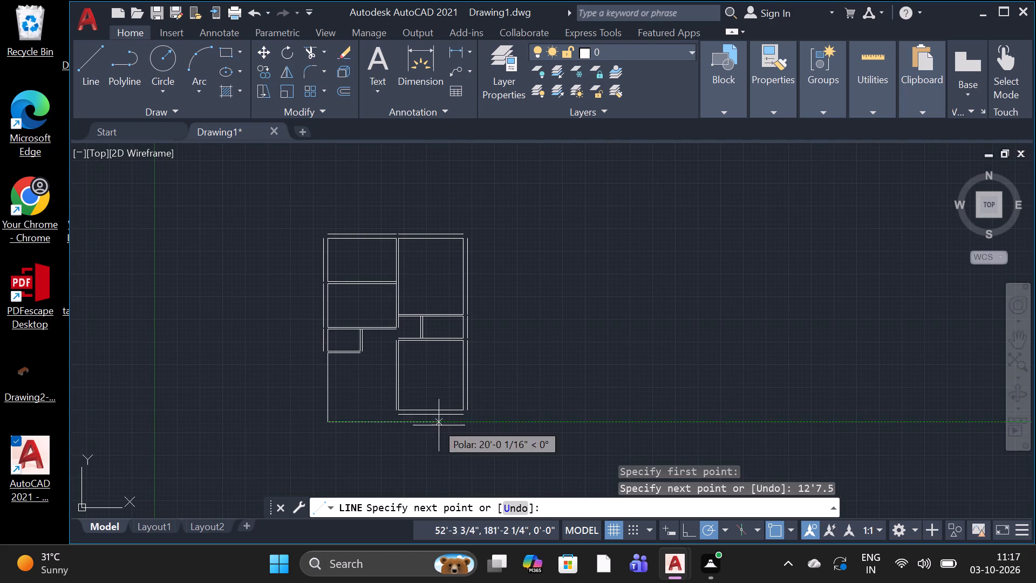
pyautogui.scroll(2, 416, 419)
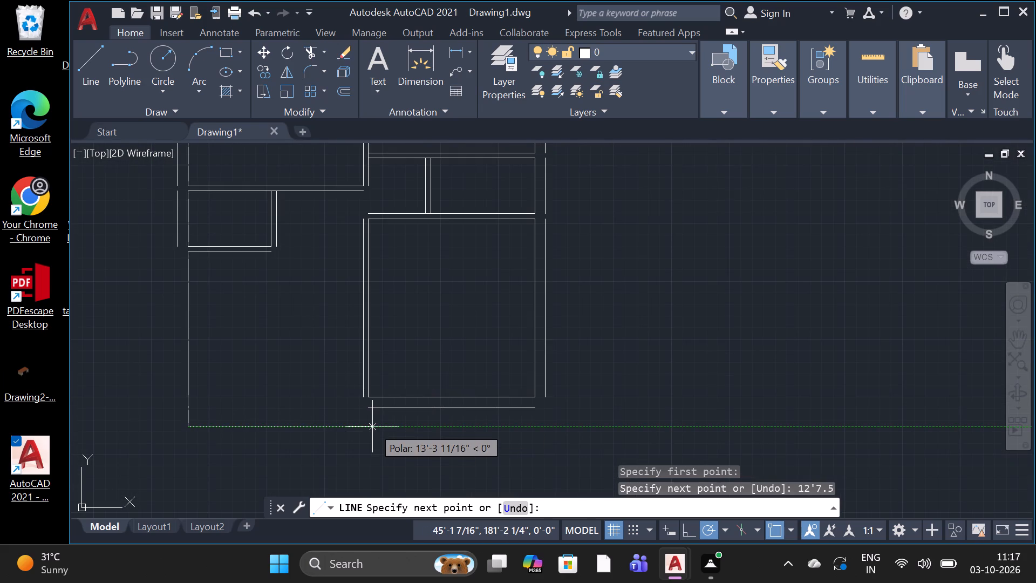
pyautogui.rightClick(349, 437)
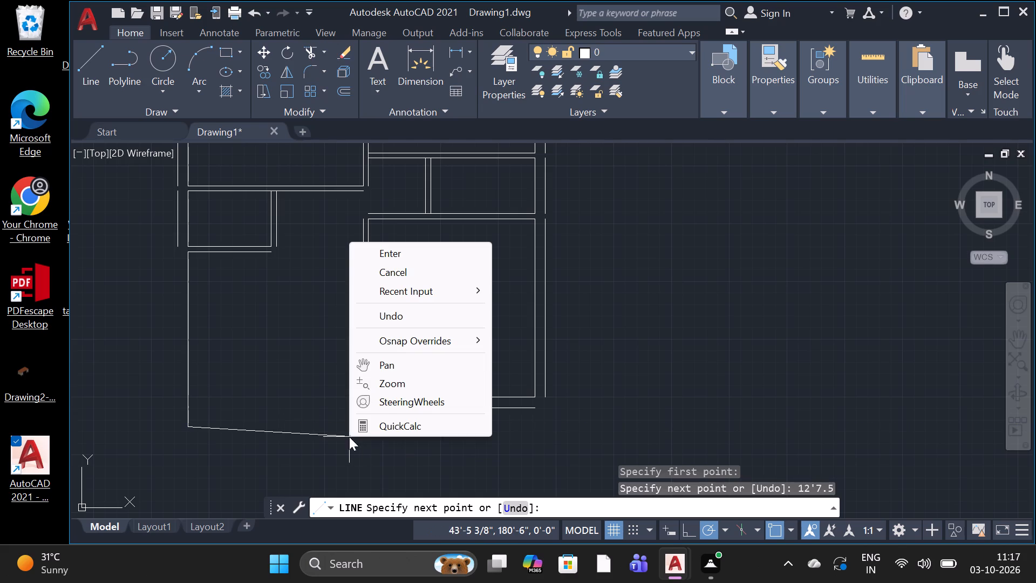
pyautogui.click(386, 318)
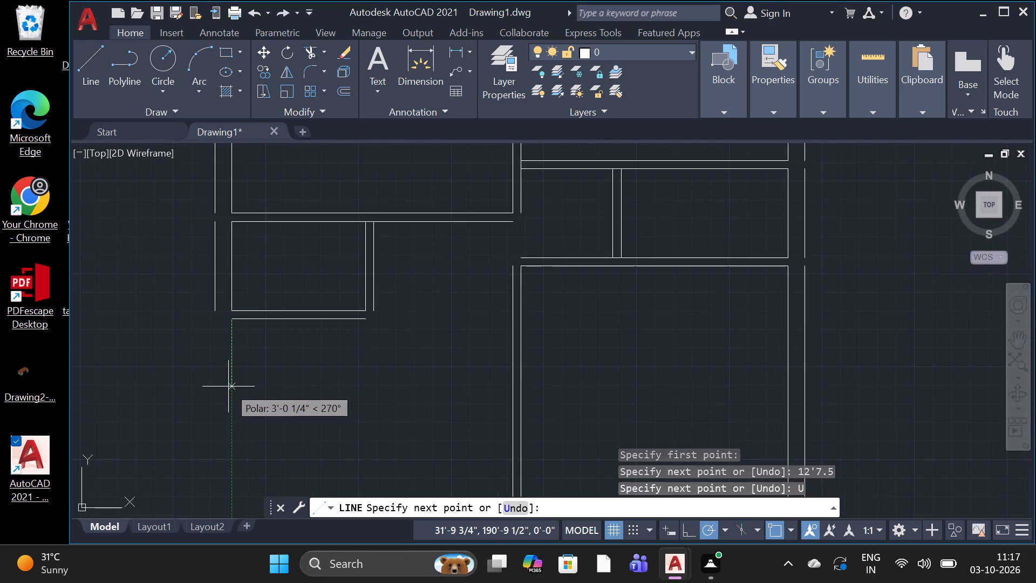
# Draw a 12'10.5" line straight down from the west end of the small room's outer bottom wall line.
pyautogui.write('12')
pyautogui.write("'1")
pyautogui.press('0')
pyautogui.press('.')
pyautogui.press('5')
pyautogui.press('space')
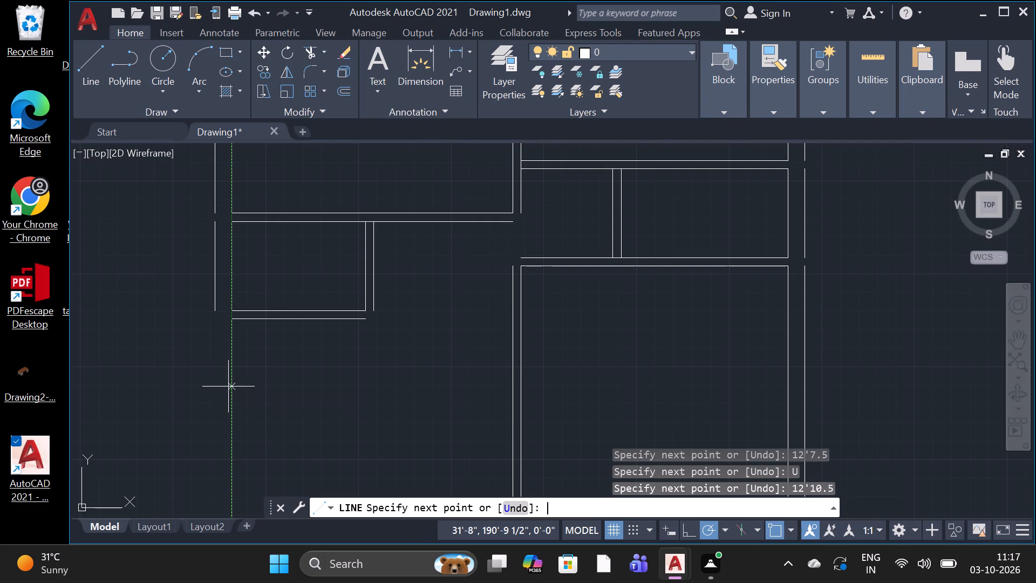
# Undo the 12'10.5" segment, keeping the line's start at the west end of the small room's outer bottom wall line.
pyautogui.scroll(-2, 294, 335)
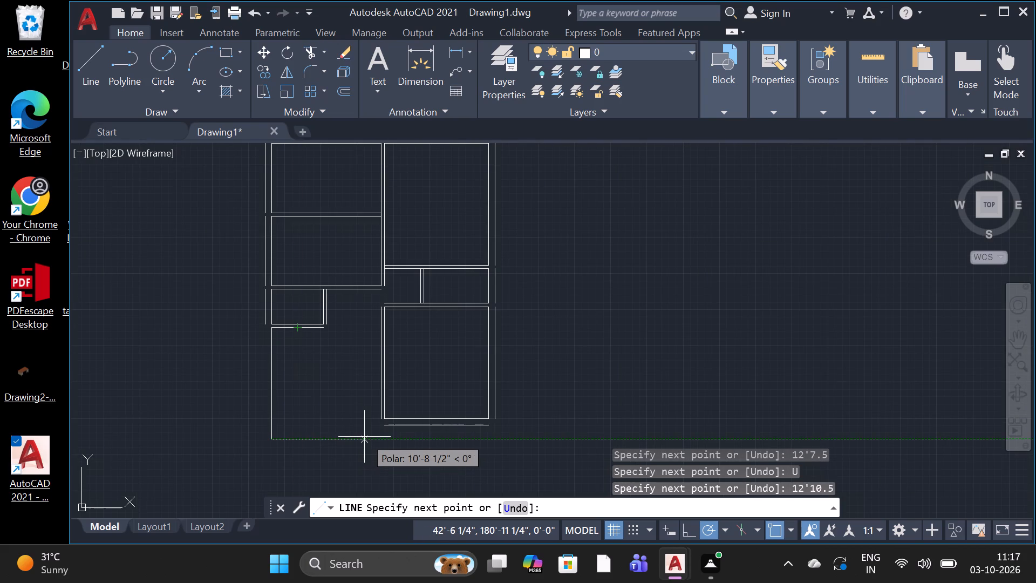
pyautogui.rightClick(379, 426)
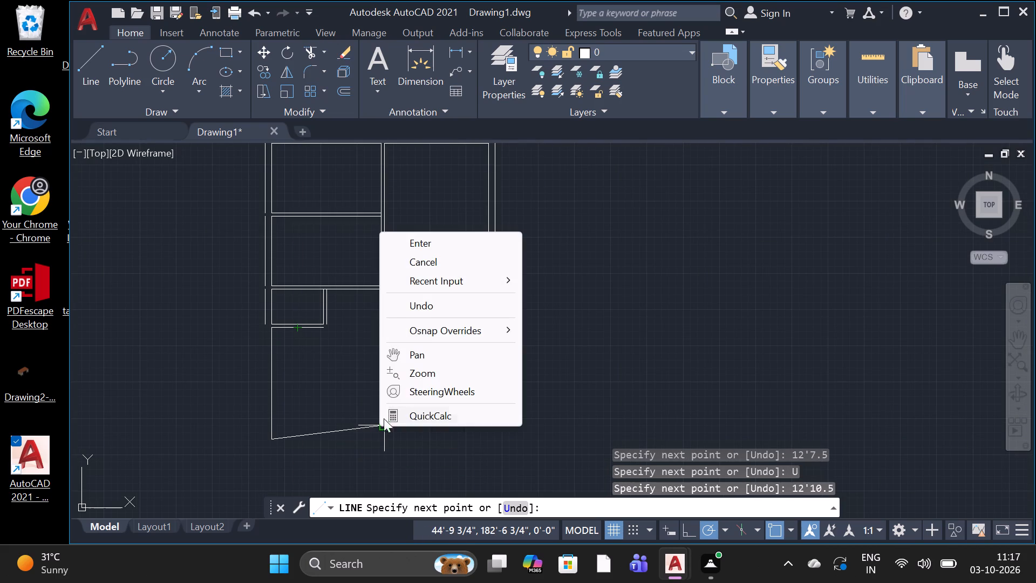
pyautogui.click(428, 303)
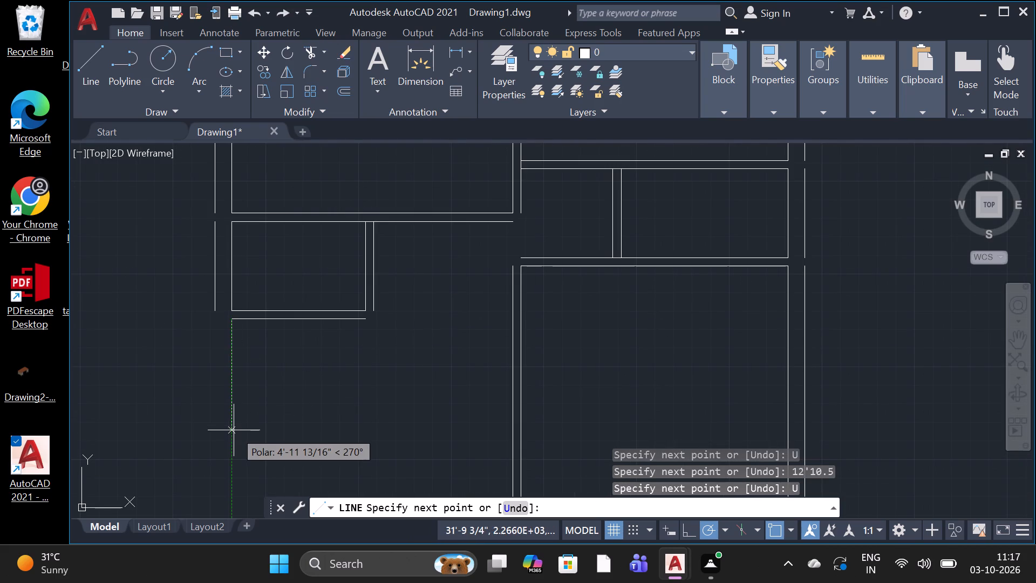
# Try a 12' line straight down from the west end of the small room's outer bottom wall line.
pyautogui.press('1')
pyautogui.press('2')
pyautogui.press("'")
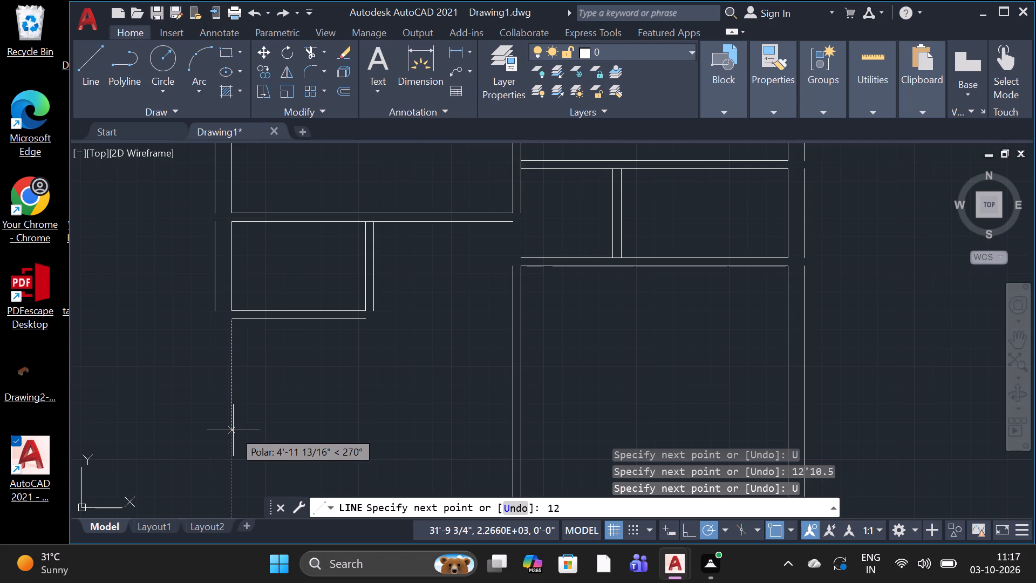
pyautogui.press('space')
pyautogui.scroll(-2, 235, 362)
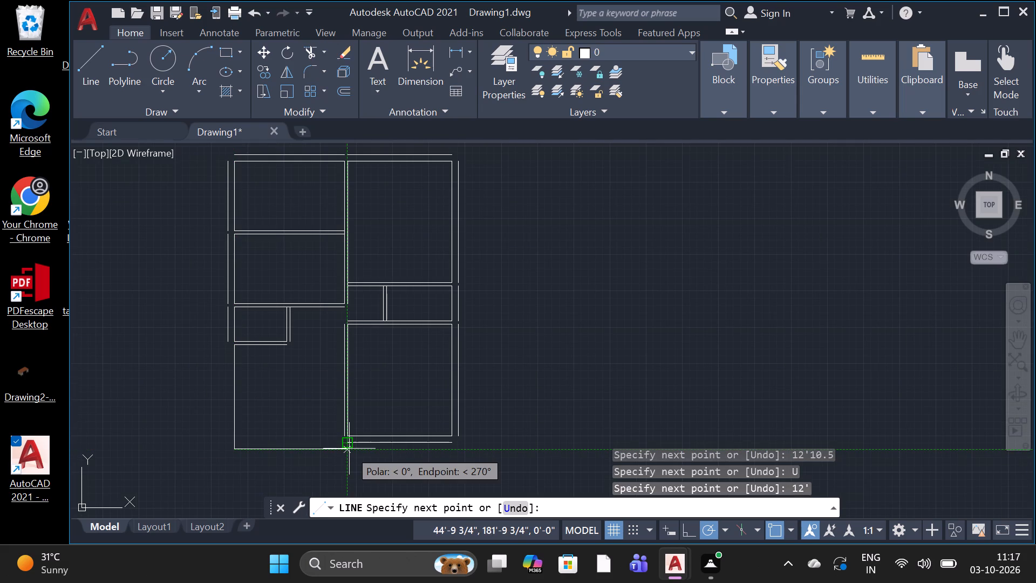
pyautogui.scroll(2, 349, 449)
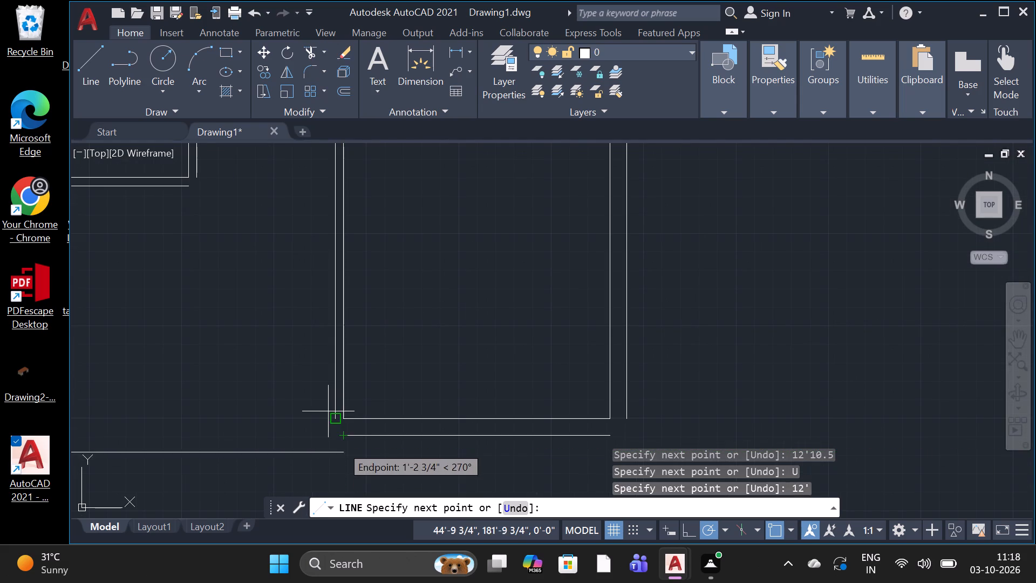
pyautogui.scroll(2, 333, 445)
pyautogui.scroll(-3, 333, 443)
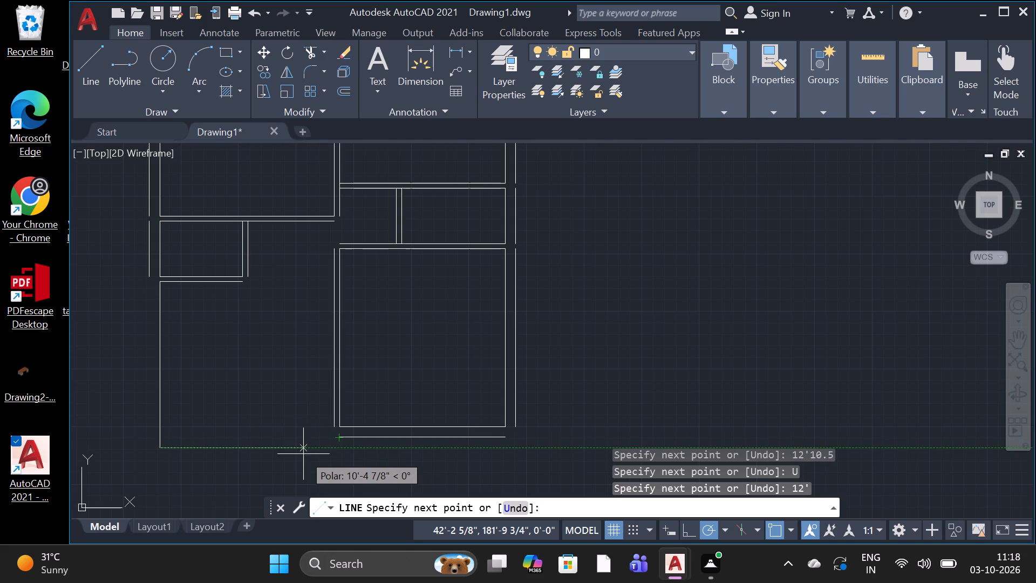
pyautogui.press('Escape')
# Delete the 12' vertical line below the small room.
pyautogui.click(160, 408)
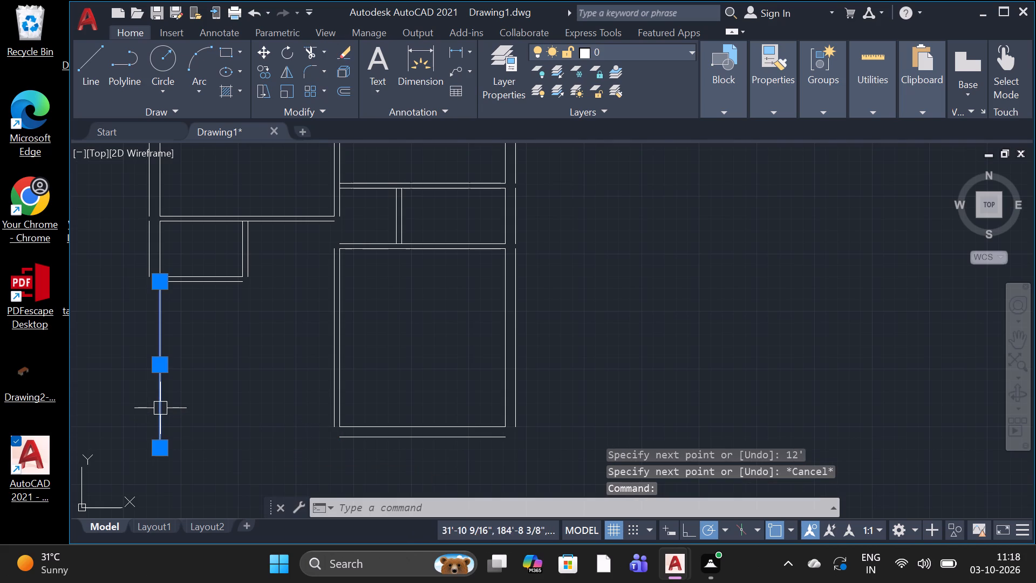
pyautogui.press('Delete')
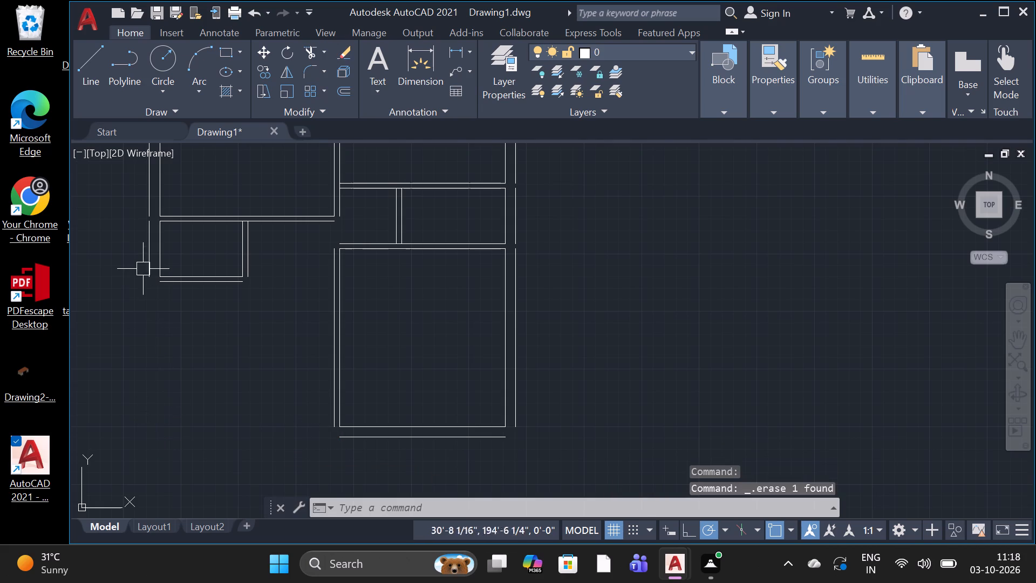
# Draw a 12'7.5" line due west from the bottom end of the lower-east room's outer west wall line.
pyautogui.click(96, 66)
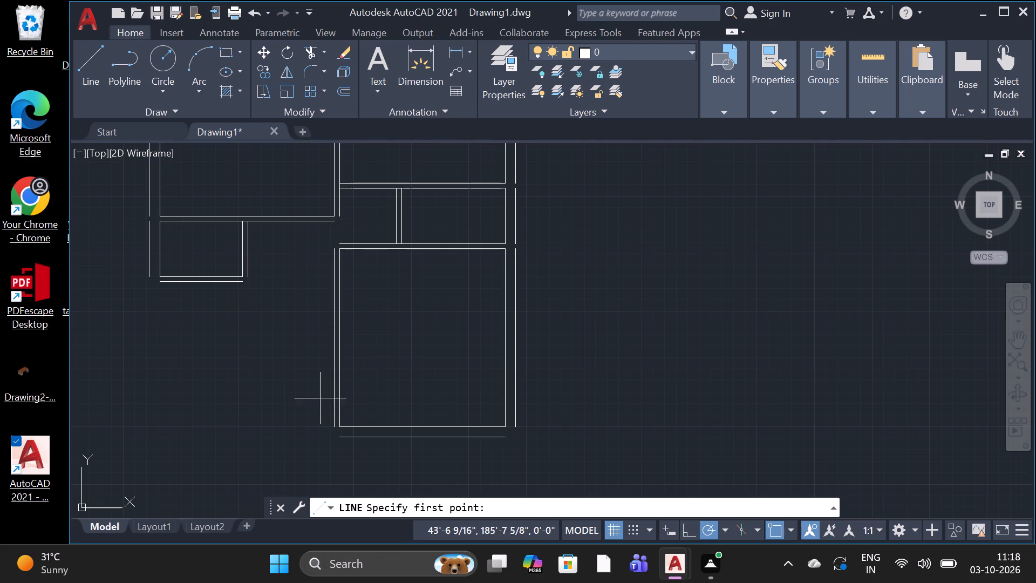
pyautogui.click(335, 431)
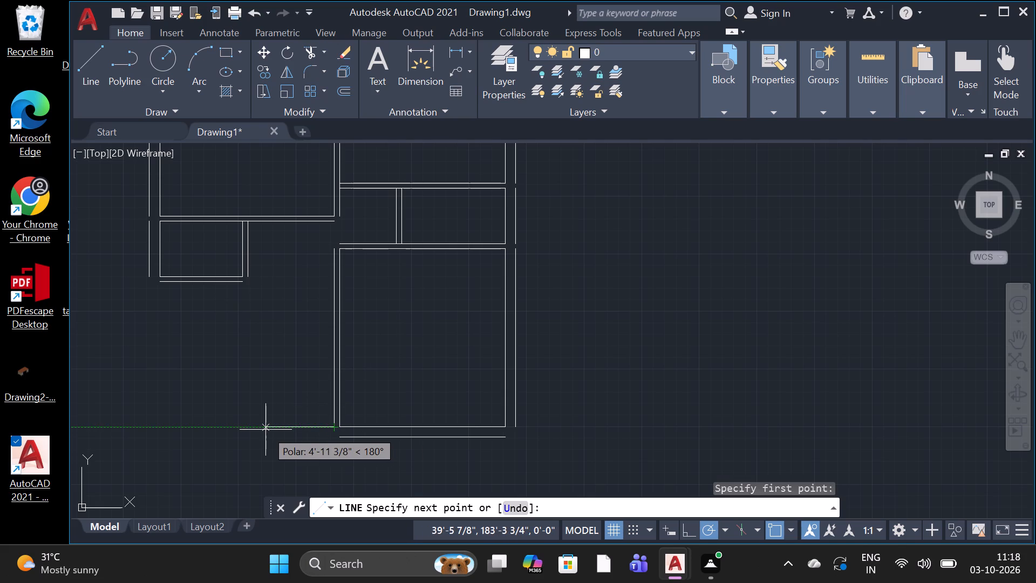
pyautogui.write('12')
pyautogui.press("'")
pyautogui.press('7')
pyautogui.press('.')
pyautogui.press('5')
pyautogui.press('space')
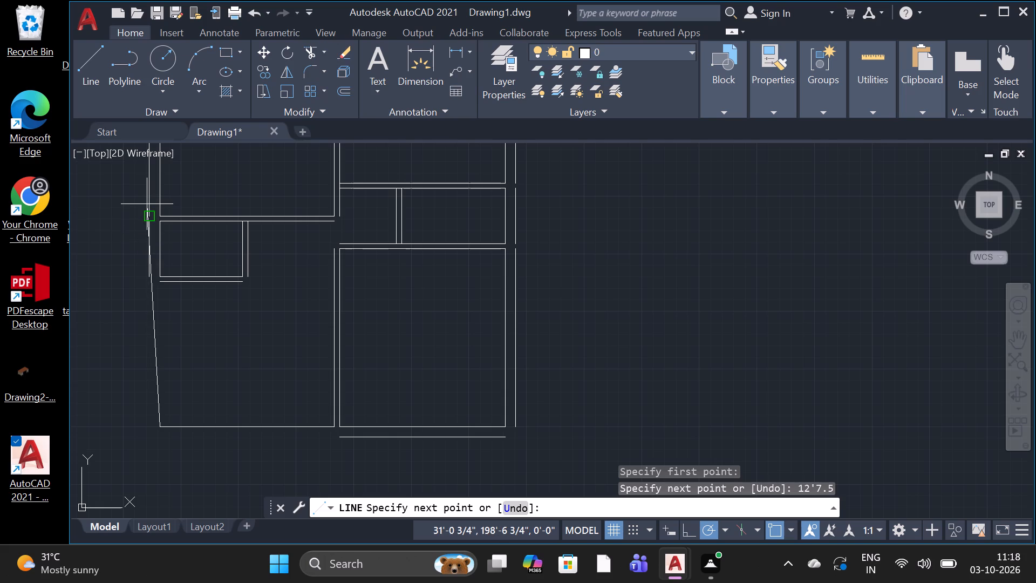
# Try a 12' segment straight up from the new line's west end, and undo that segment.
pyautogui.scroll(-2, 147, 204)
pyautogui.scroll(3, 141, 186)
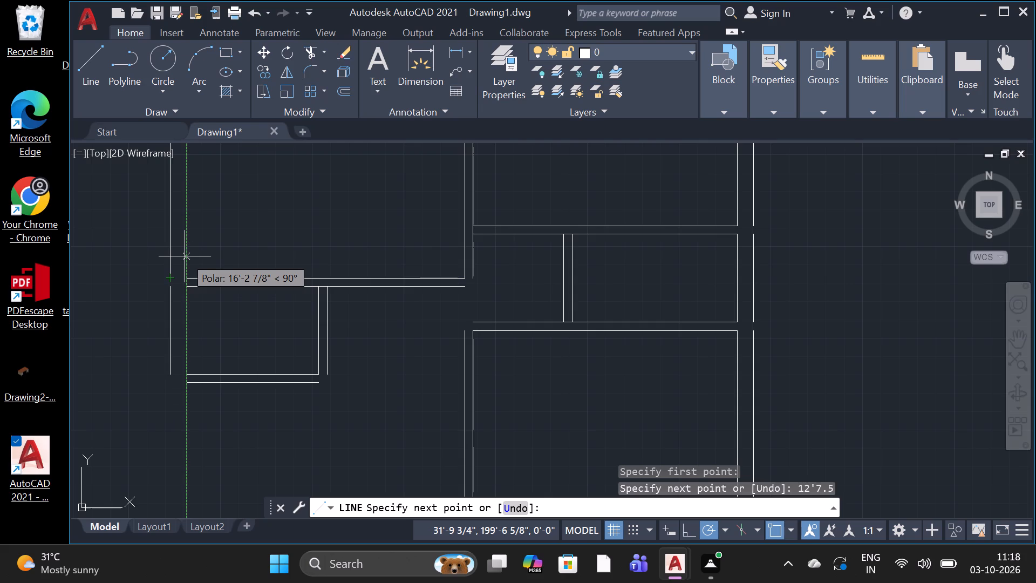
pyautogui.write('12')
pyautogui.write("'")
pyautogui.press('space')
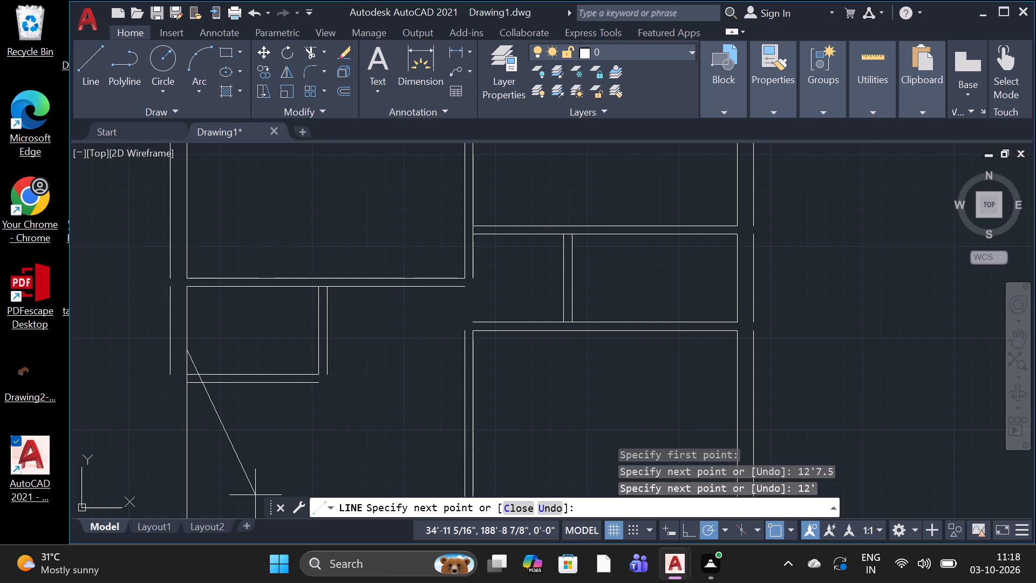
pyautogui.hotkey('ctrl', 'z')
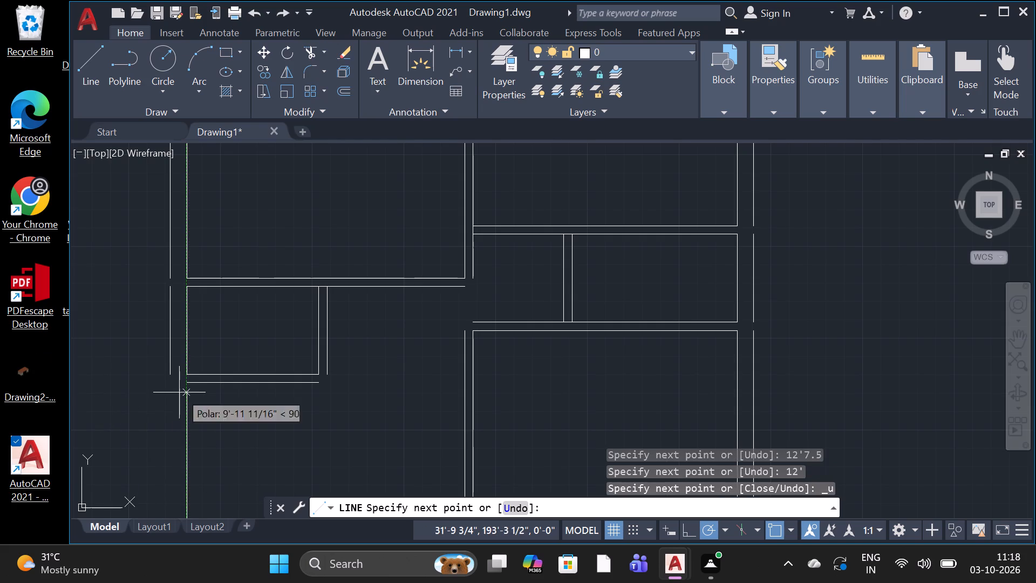
# Continue the line straight up to the west end of the small room's outer bottom wall line and finish it.
pyautogui.scroll(3, 185, 386)
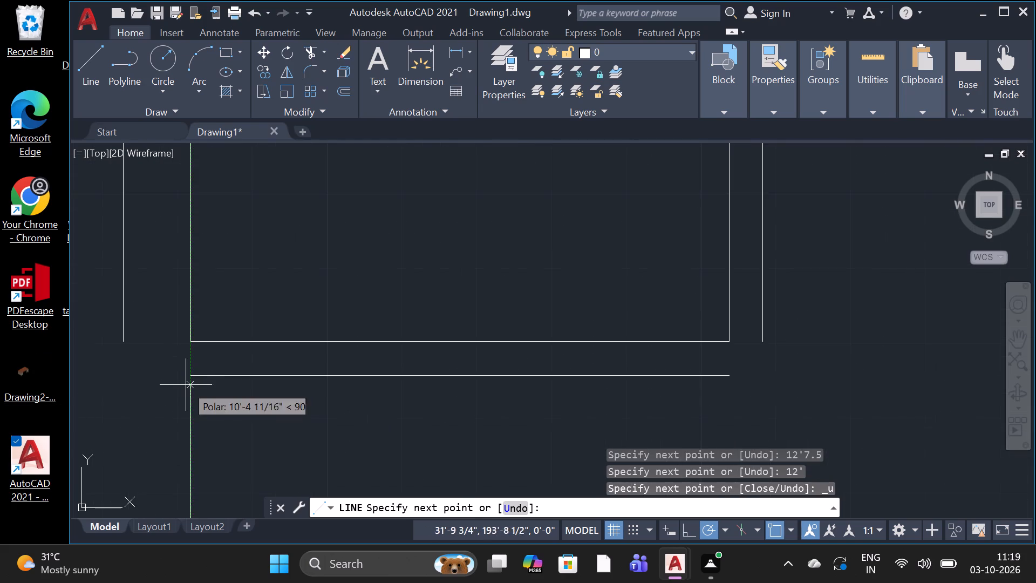
pyautogui.scroll(2, 187, 370)
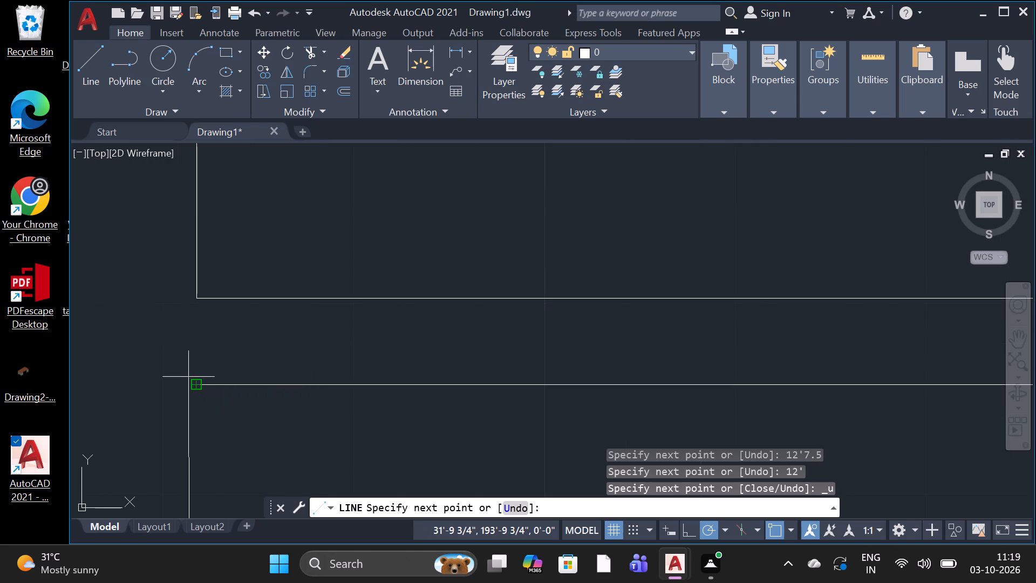
pyautogui.scroll(2, 191, 380)
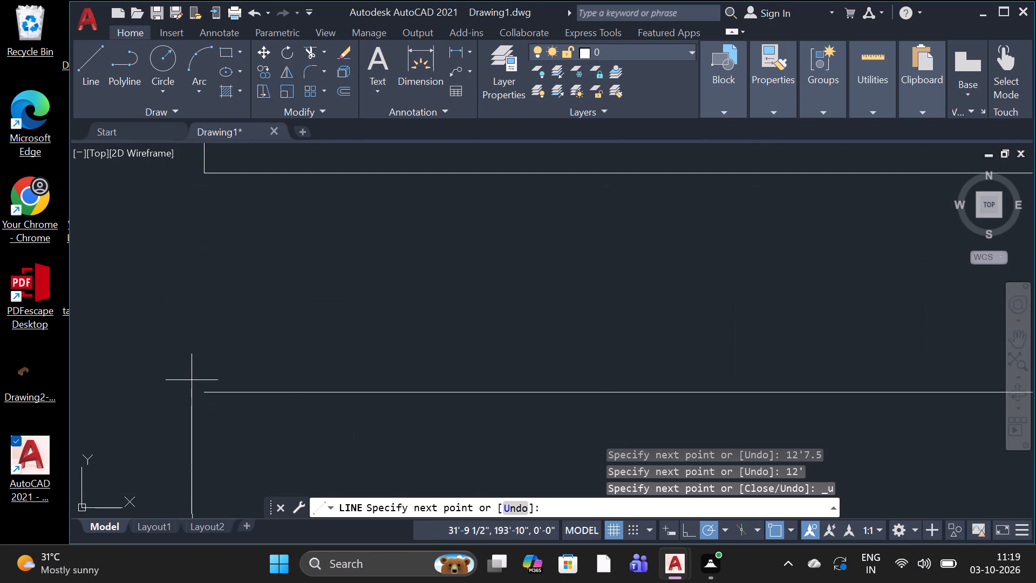
pyautogui.scroll(1, 192, 380)
pyautogui.scroll(-3, 187, 399)
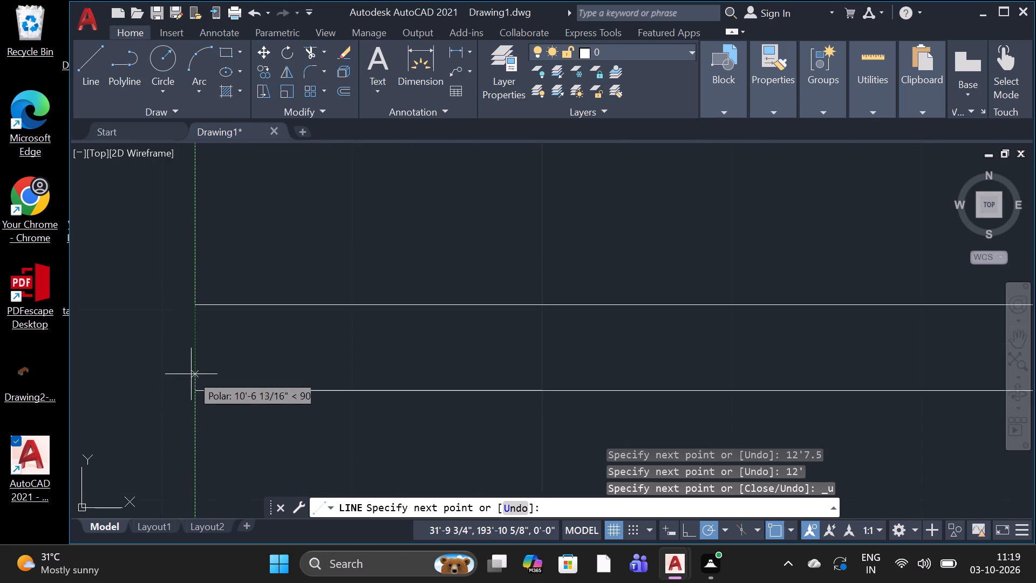
pyautogui.scroll(-1, 192, 370)
pyautogui.click(193, 379)
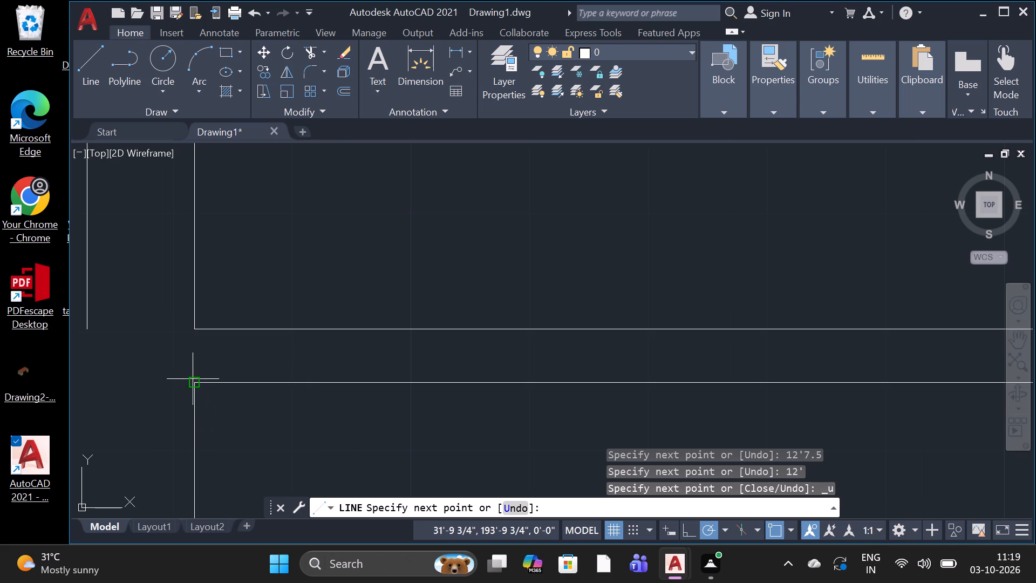
pyautogui.press('space')
# Draw a line from the east end of the small room's outer bottom wall line due east to the lower-east room's outer west wall line.
pyautogui.scroll(-4, 149, 365)
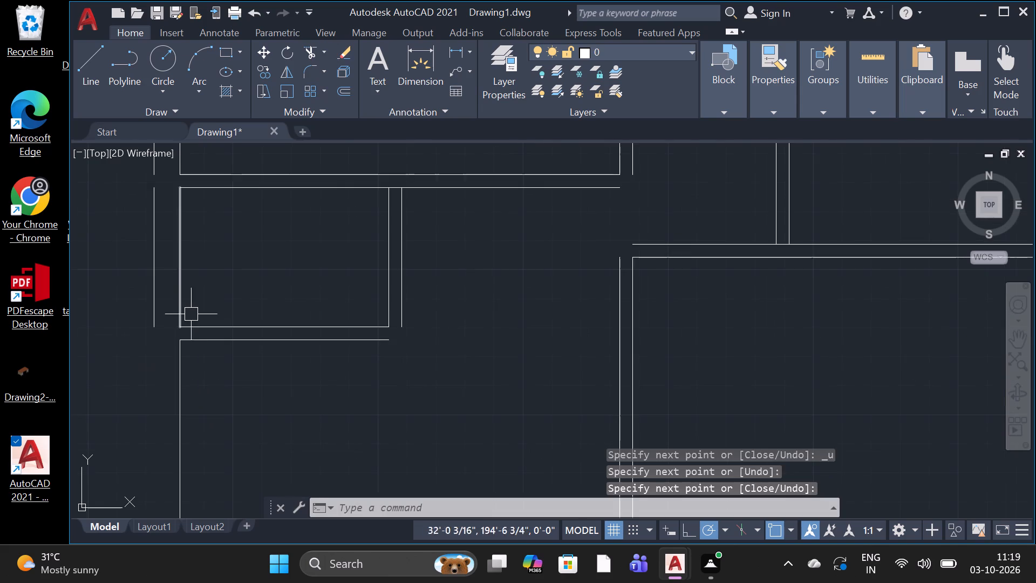
pyautogui.scroll(-2, 276, 352)
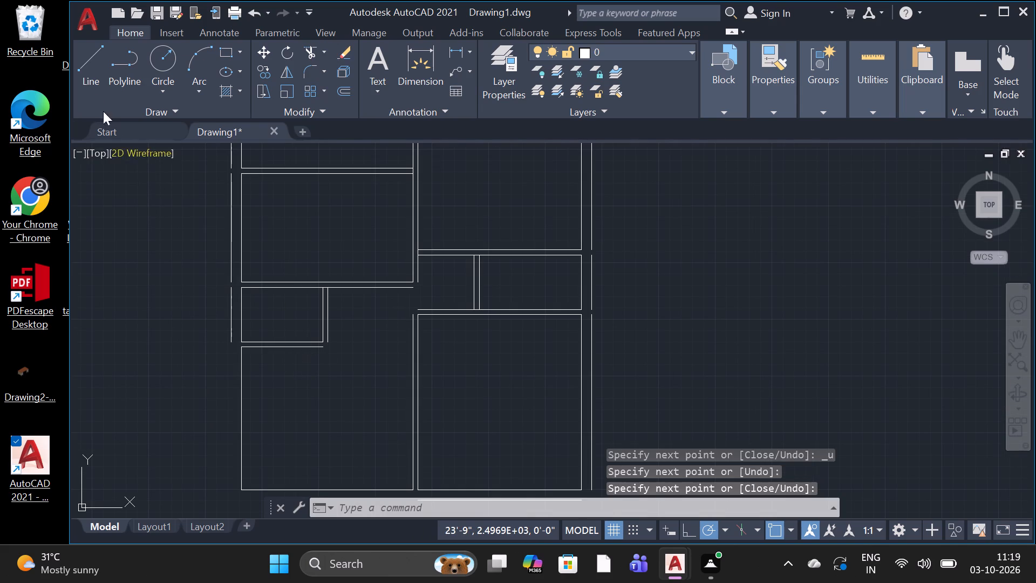
pyautogui.click(90, 87)
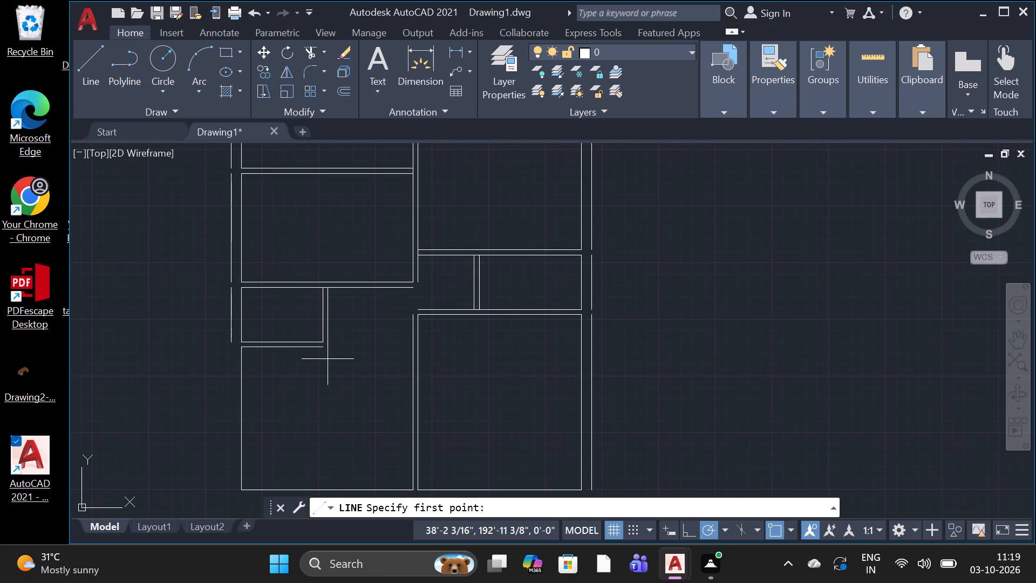
pyautogui.scroll(3, 322, 351)
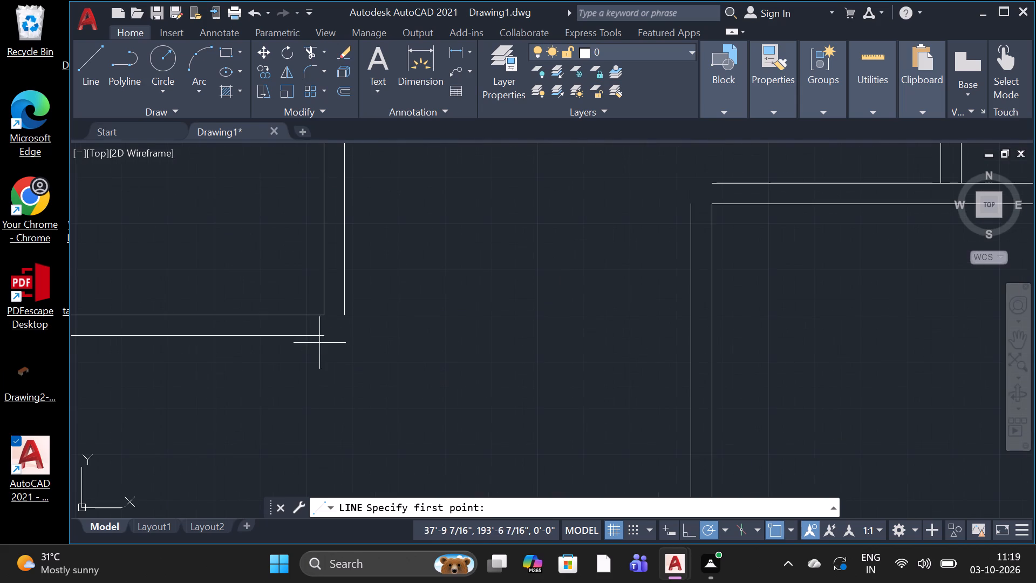
pyautogui.click(317, 328)
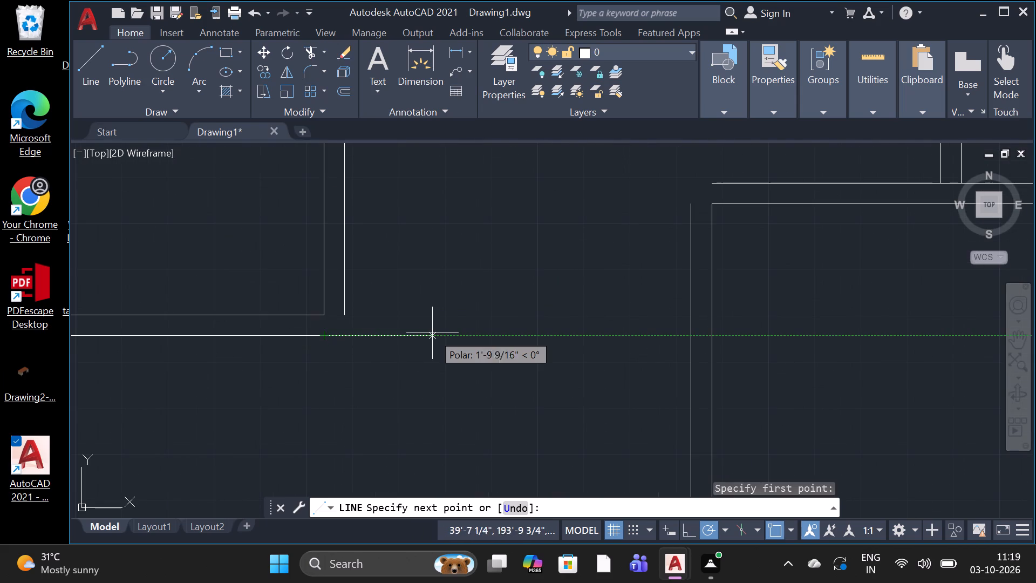
pyautogui.scroll(-3, 432, 333)
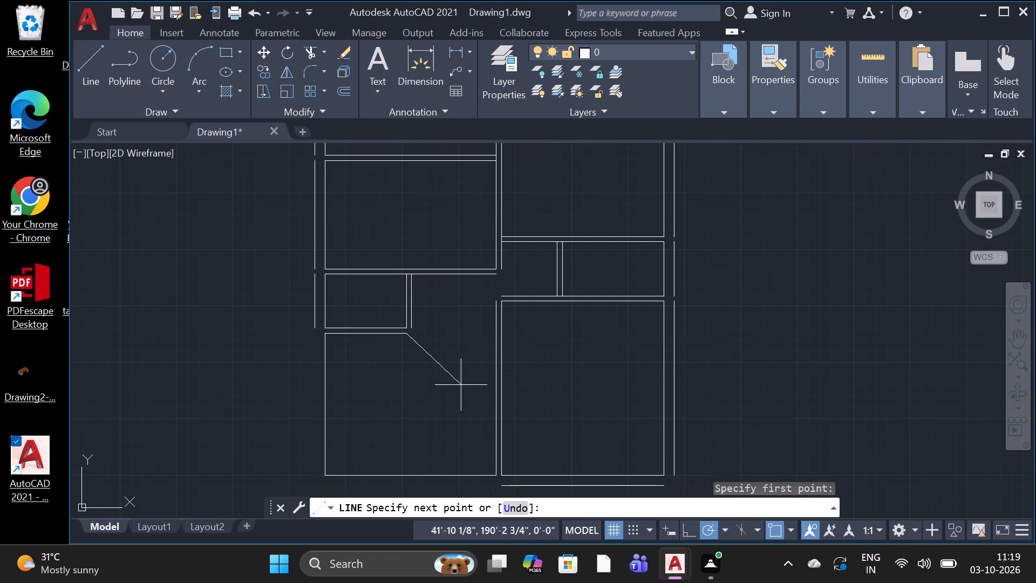
pyautogui.click(492, 328)
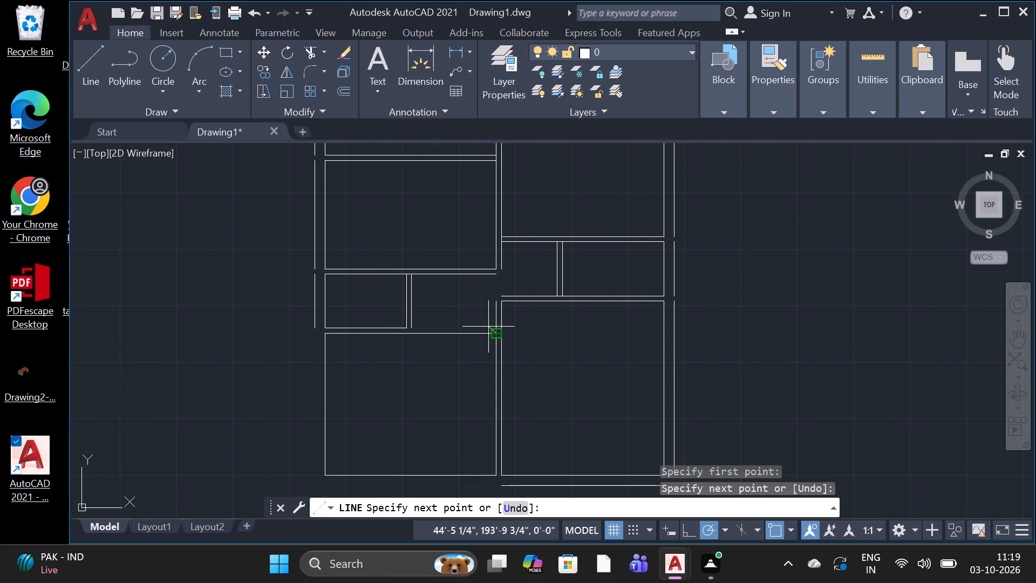
pyautogui.press('space')
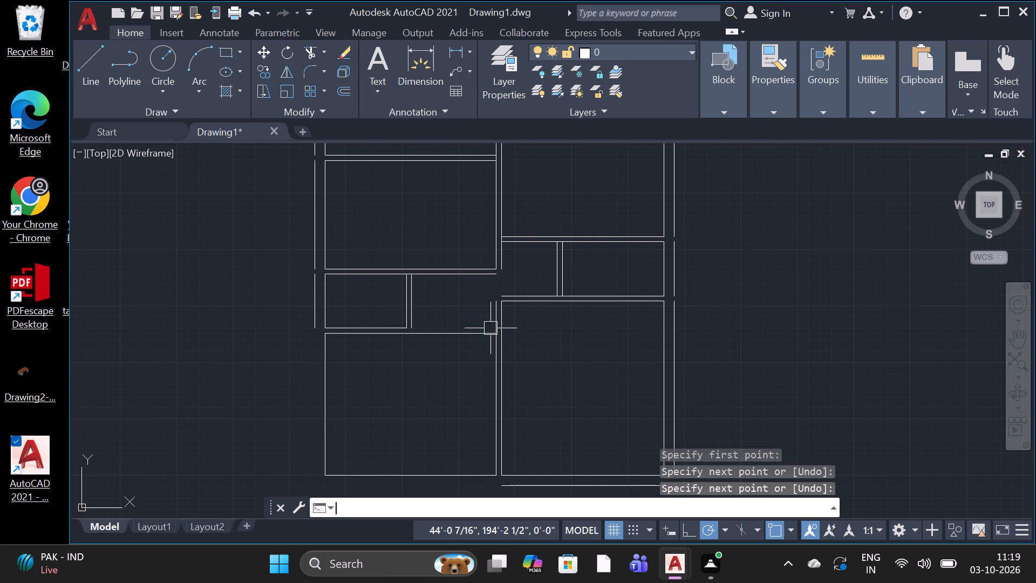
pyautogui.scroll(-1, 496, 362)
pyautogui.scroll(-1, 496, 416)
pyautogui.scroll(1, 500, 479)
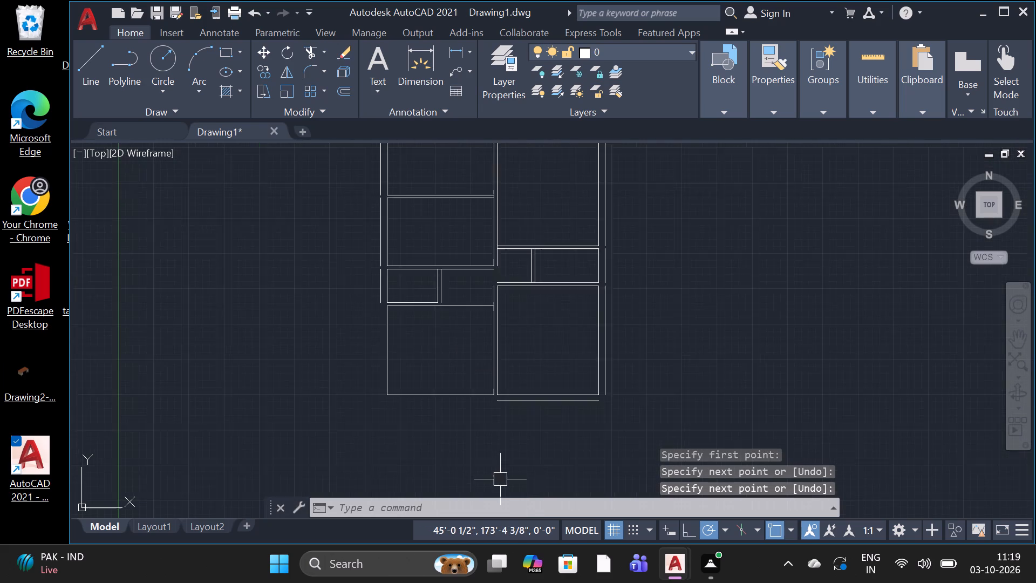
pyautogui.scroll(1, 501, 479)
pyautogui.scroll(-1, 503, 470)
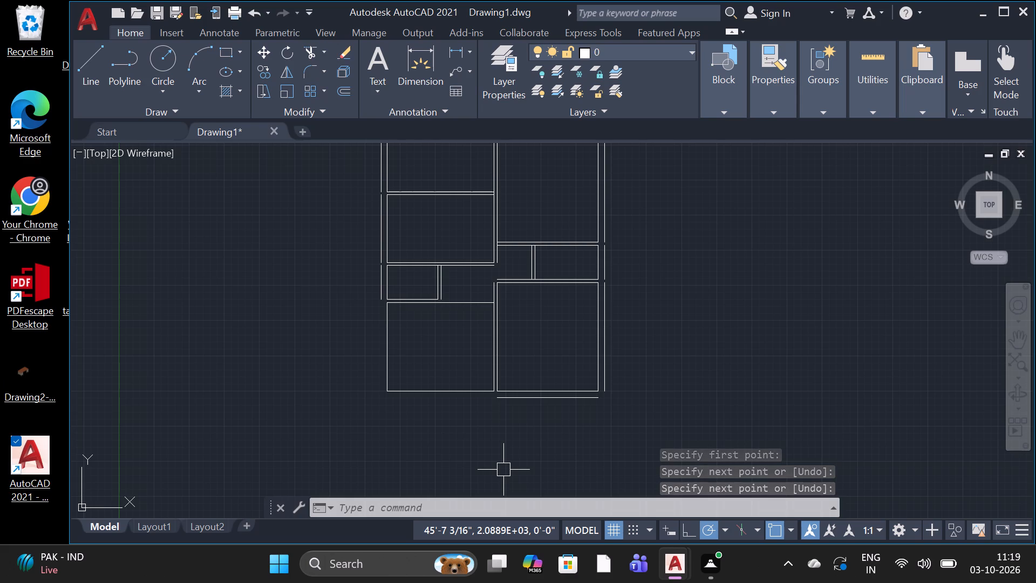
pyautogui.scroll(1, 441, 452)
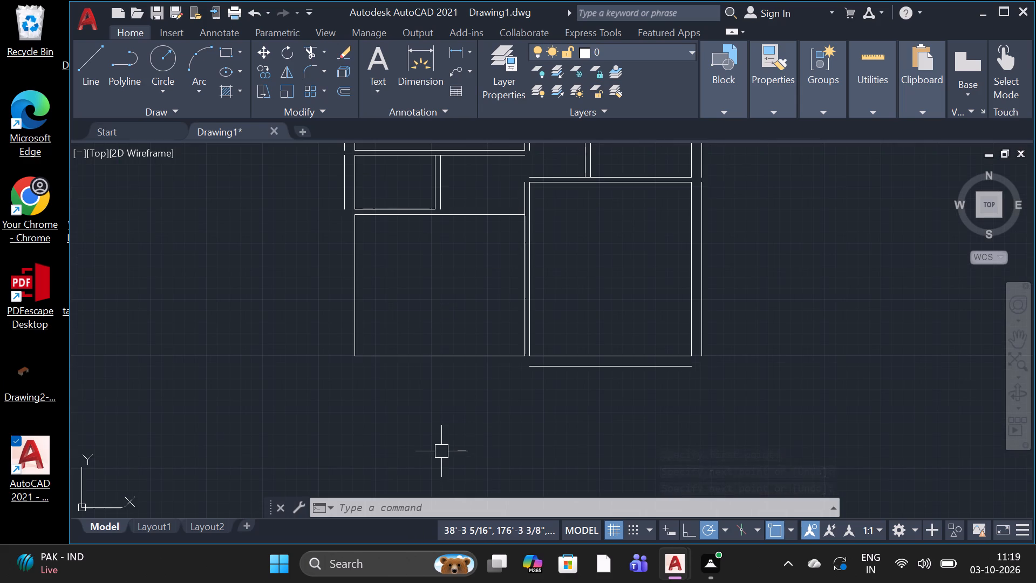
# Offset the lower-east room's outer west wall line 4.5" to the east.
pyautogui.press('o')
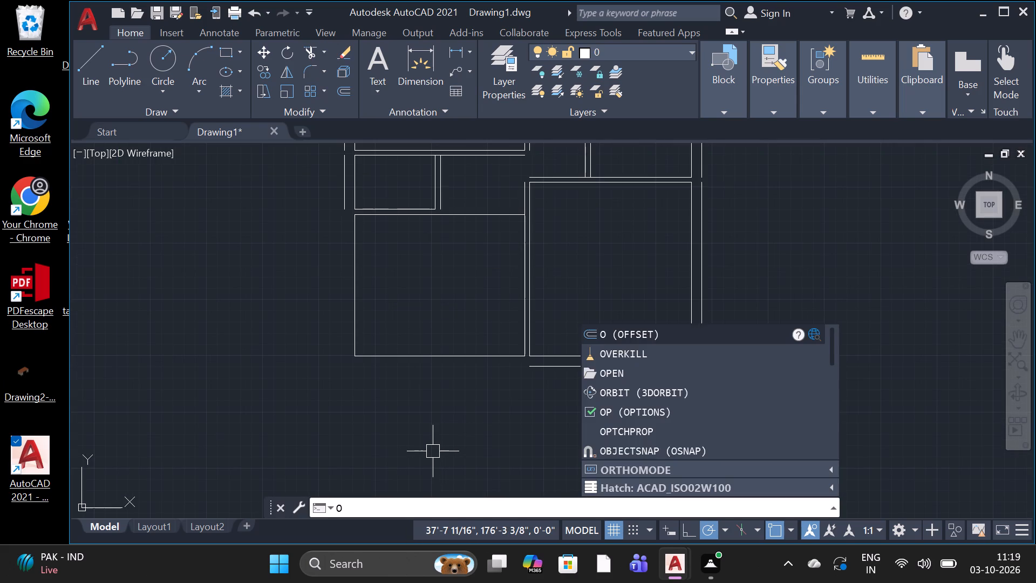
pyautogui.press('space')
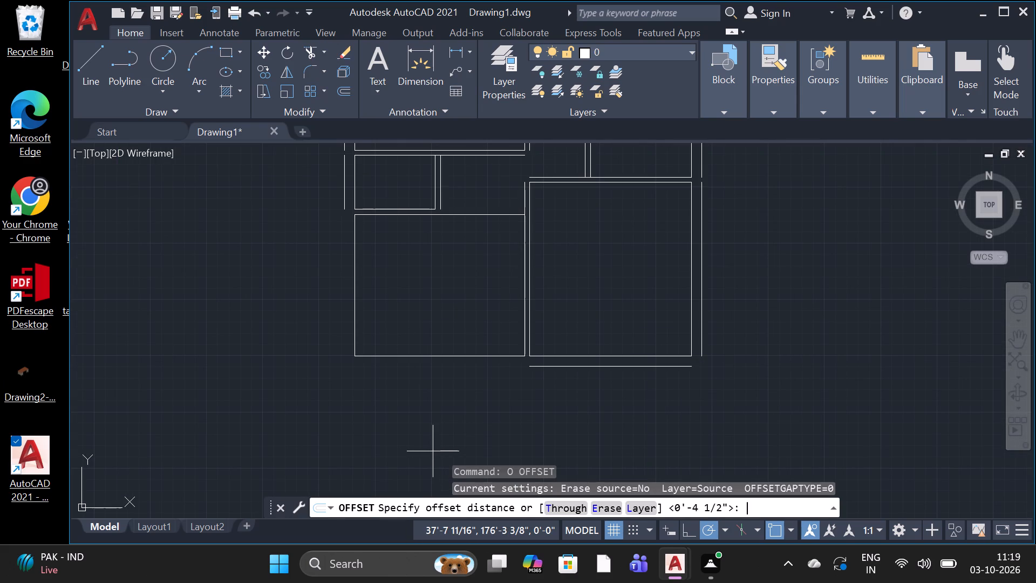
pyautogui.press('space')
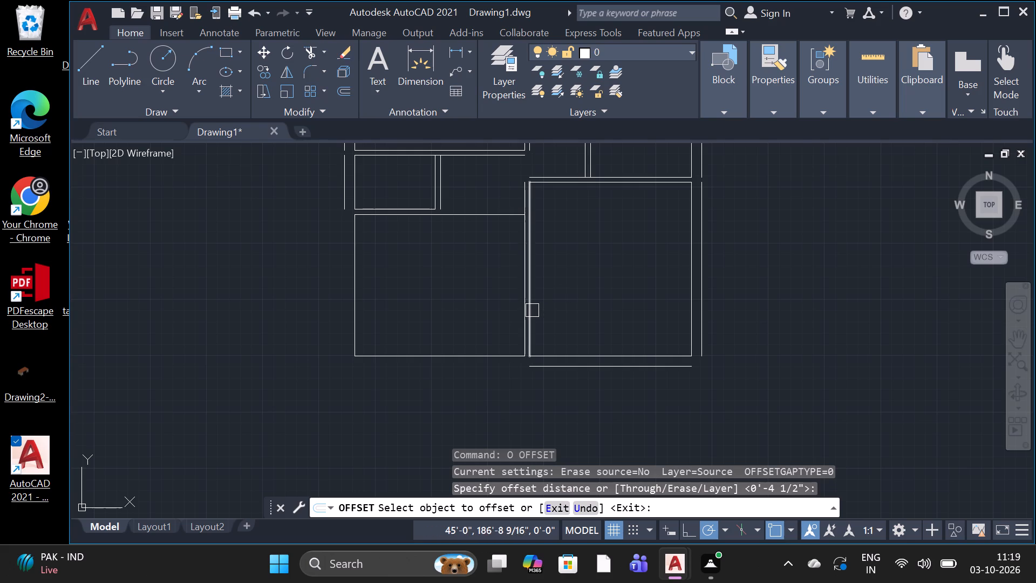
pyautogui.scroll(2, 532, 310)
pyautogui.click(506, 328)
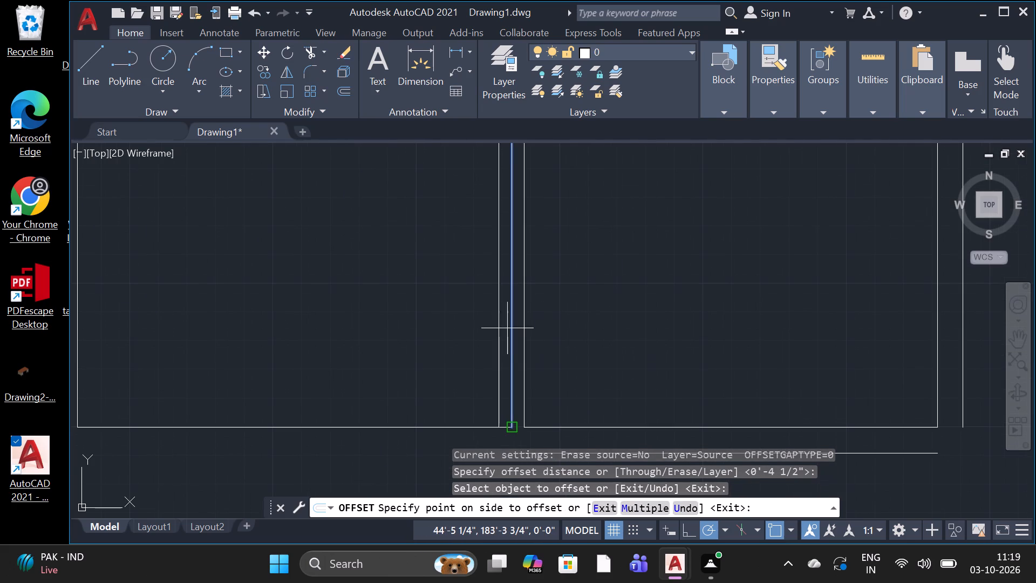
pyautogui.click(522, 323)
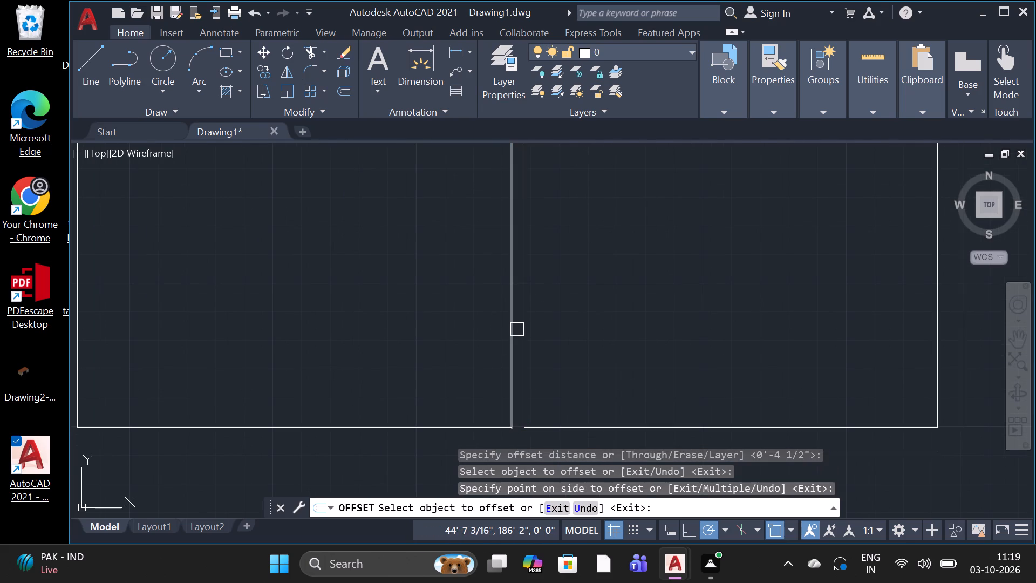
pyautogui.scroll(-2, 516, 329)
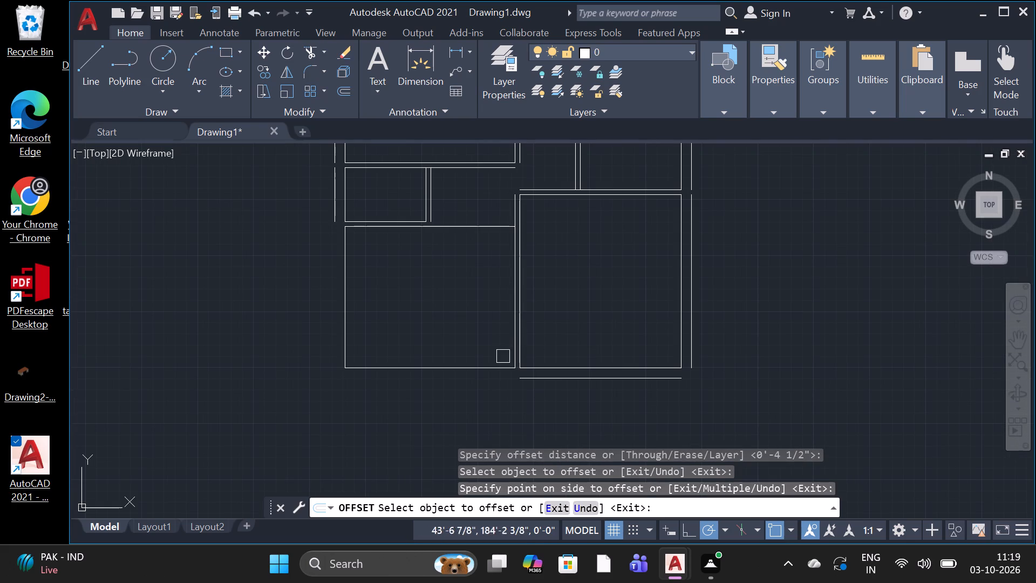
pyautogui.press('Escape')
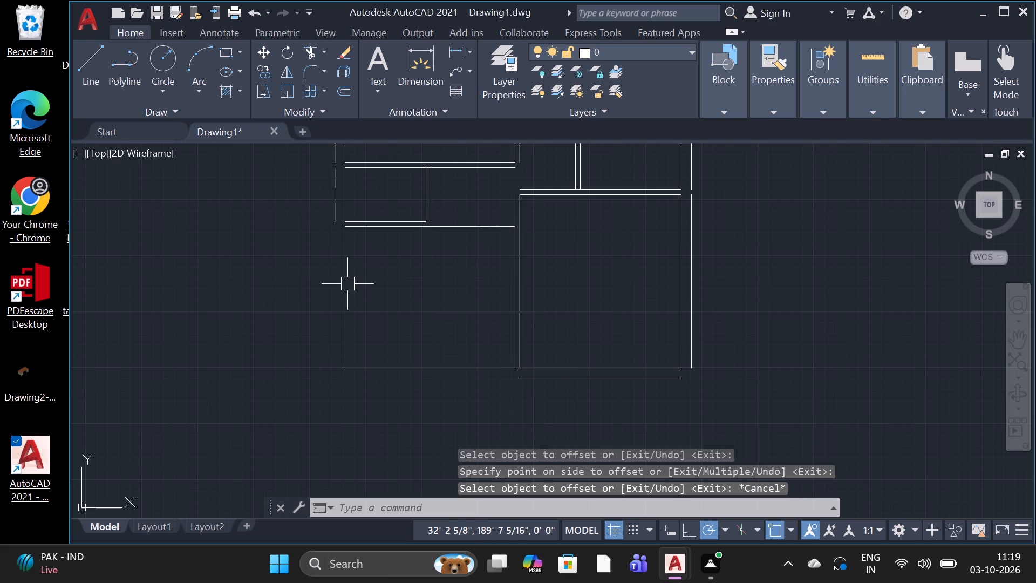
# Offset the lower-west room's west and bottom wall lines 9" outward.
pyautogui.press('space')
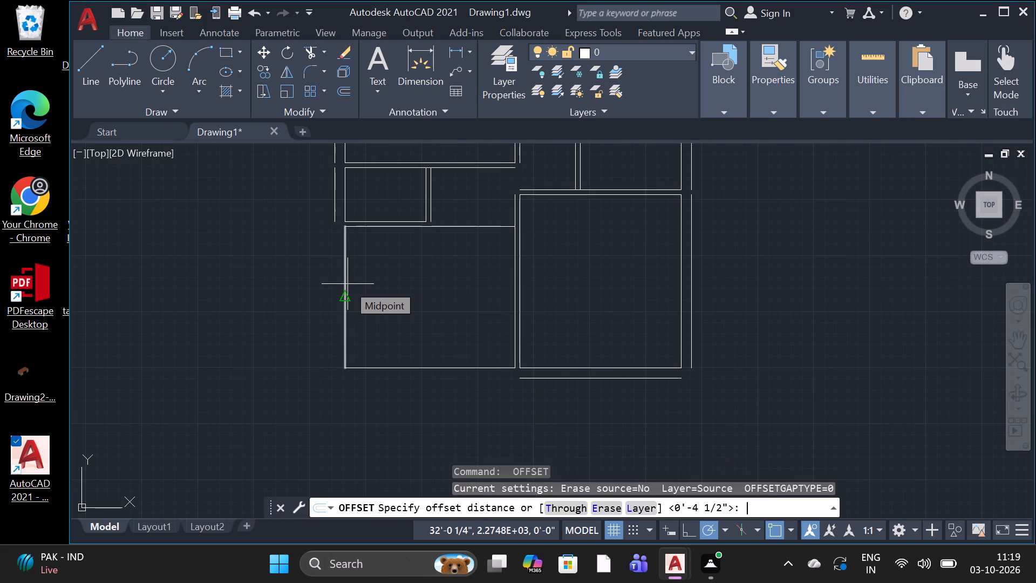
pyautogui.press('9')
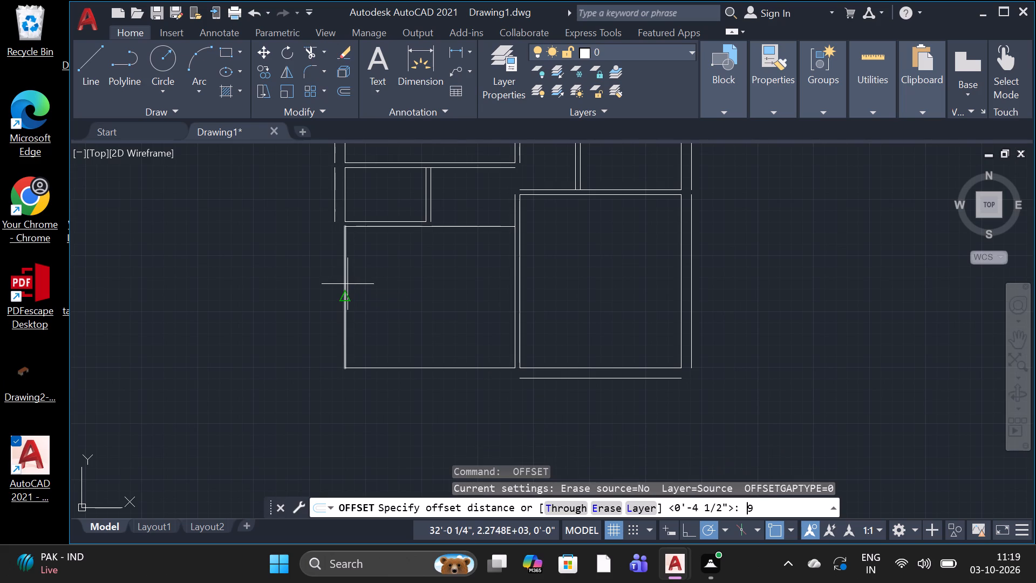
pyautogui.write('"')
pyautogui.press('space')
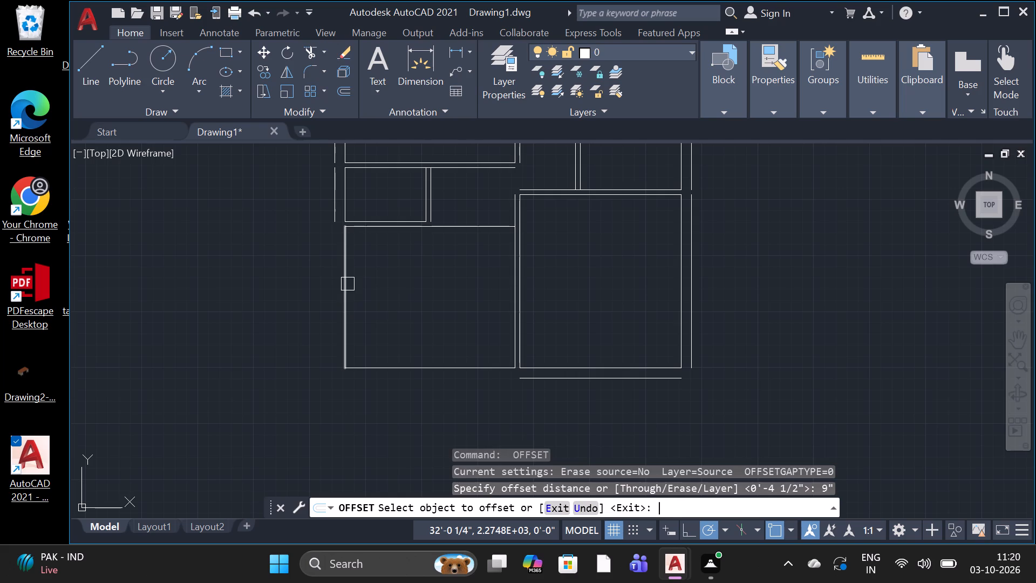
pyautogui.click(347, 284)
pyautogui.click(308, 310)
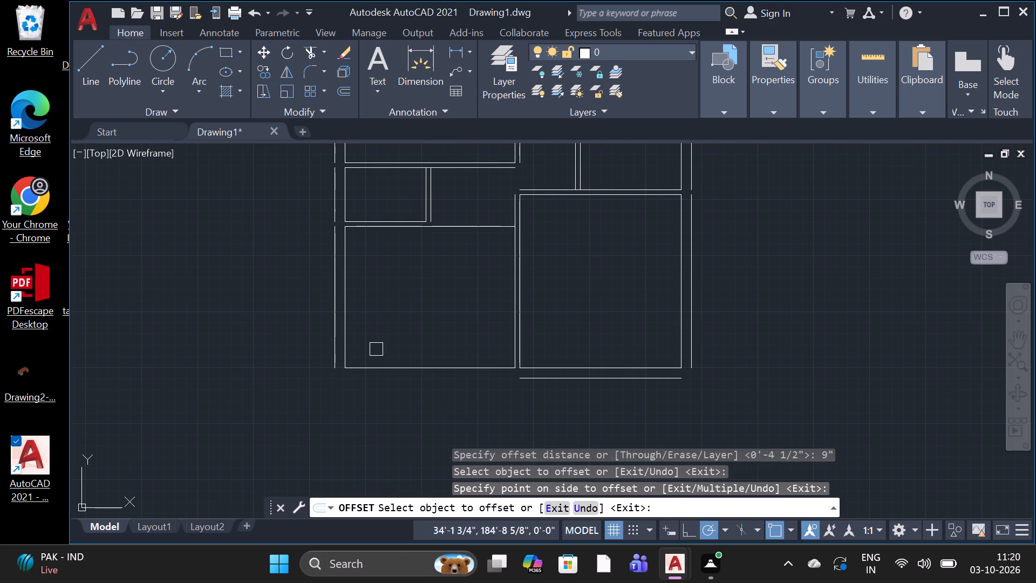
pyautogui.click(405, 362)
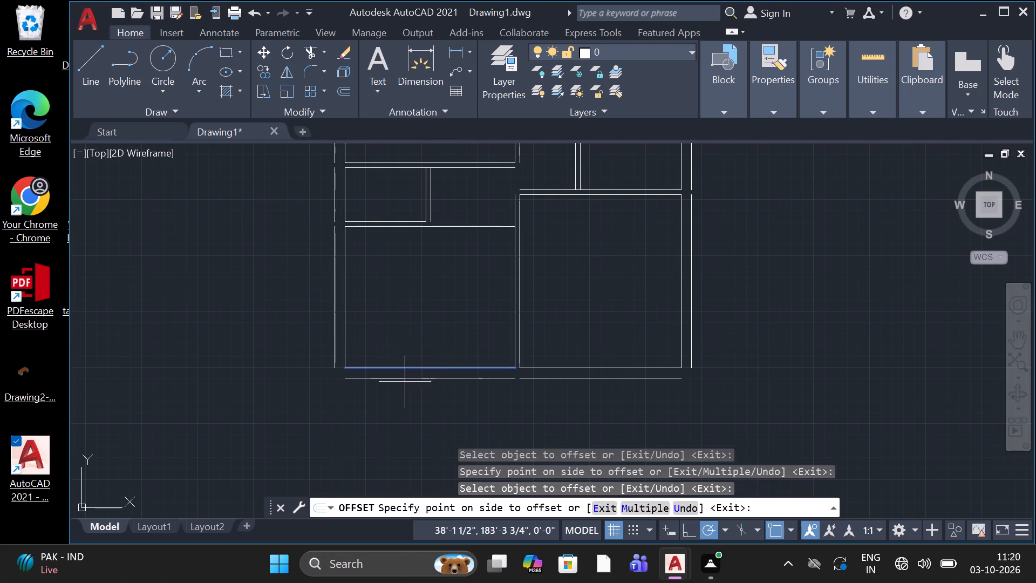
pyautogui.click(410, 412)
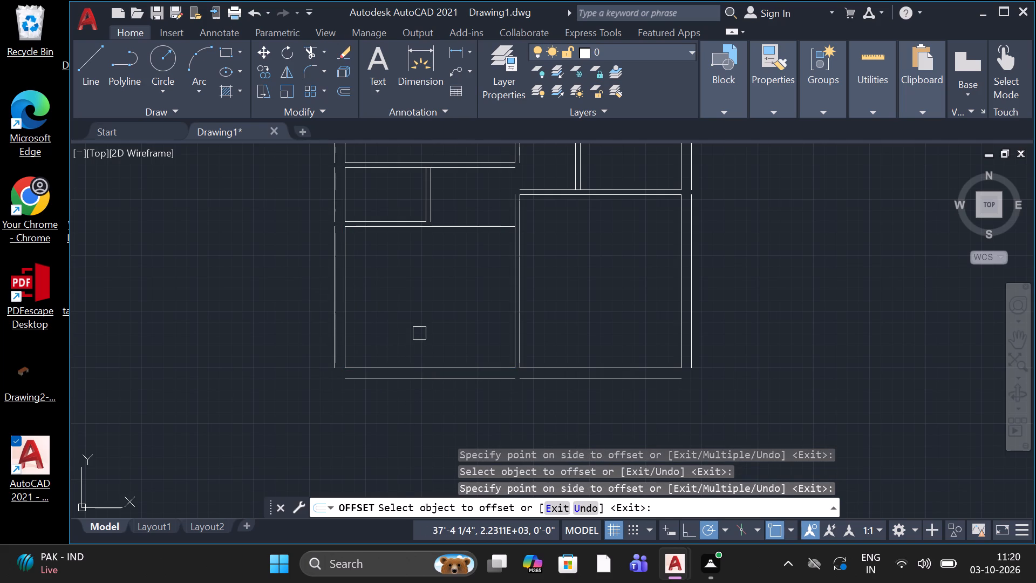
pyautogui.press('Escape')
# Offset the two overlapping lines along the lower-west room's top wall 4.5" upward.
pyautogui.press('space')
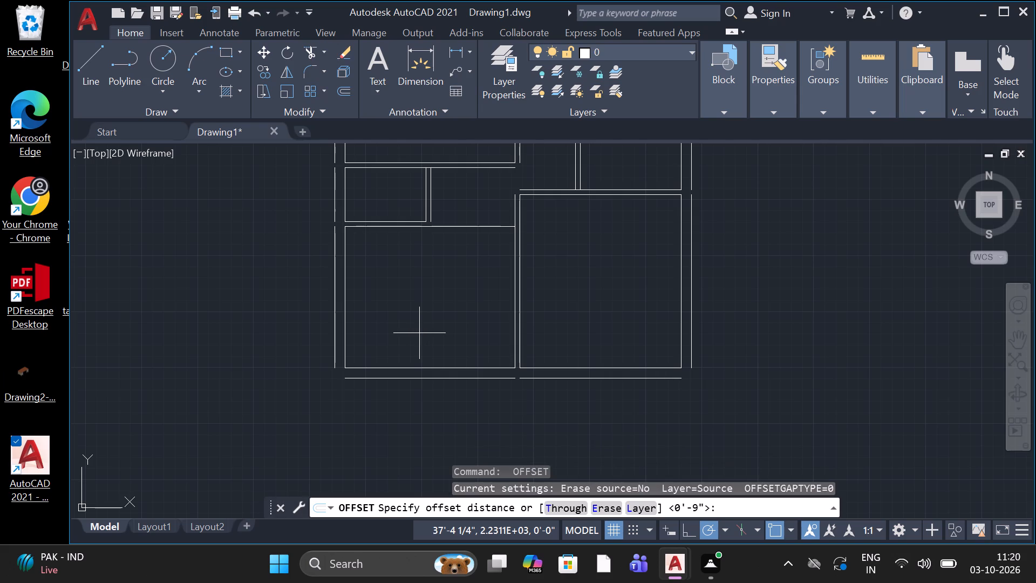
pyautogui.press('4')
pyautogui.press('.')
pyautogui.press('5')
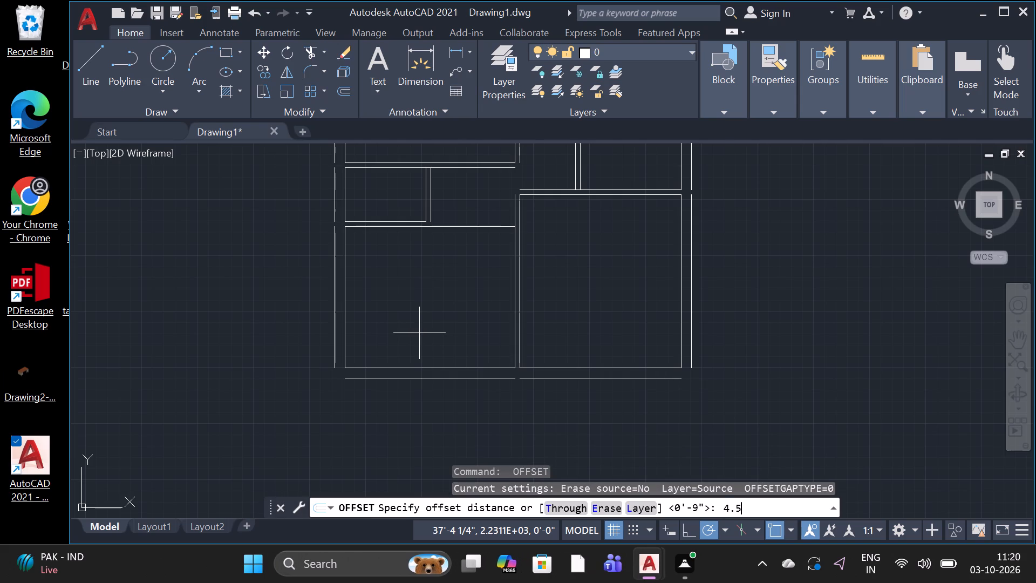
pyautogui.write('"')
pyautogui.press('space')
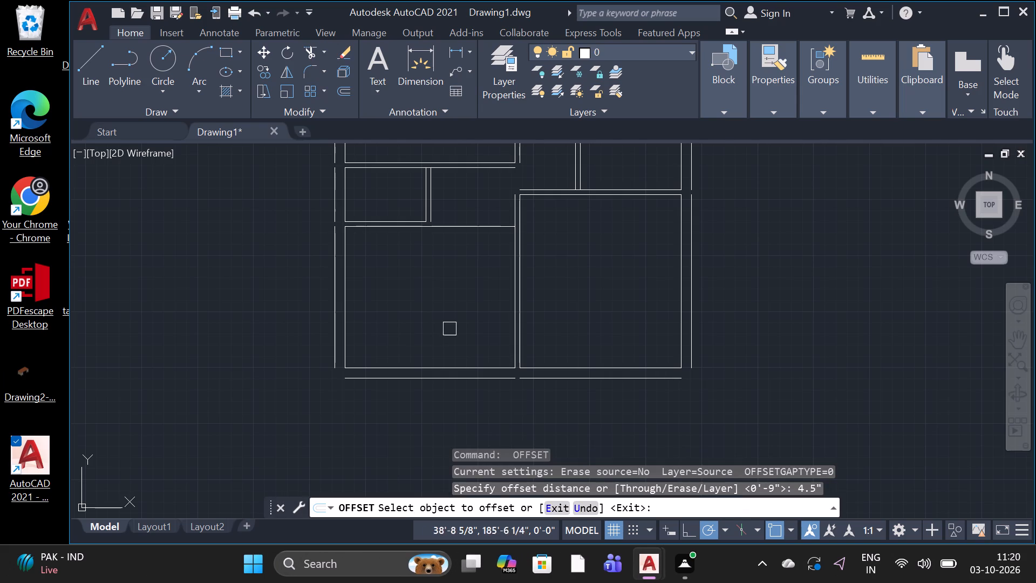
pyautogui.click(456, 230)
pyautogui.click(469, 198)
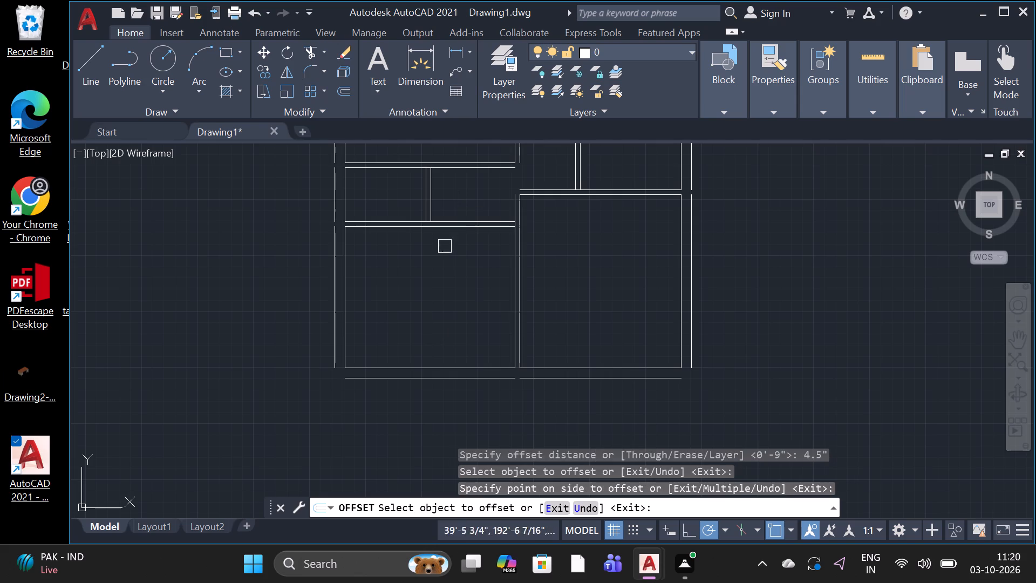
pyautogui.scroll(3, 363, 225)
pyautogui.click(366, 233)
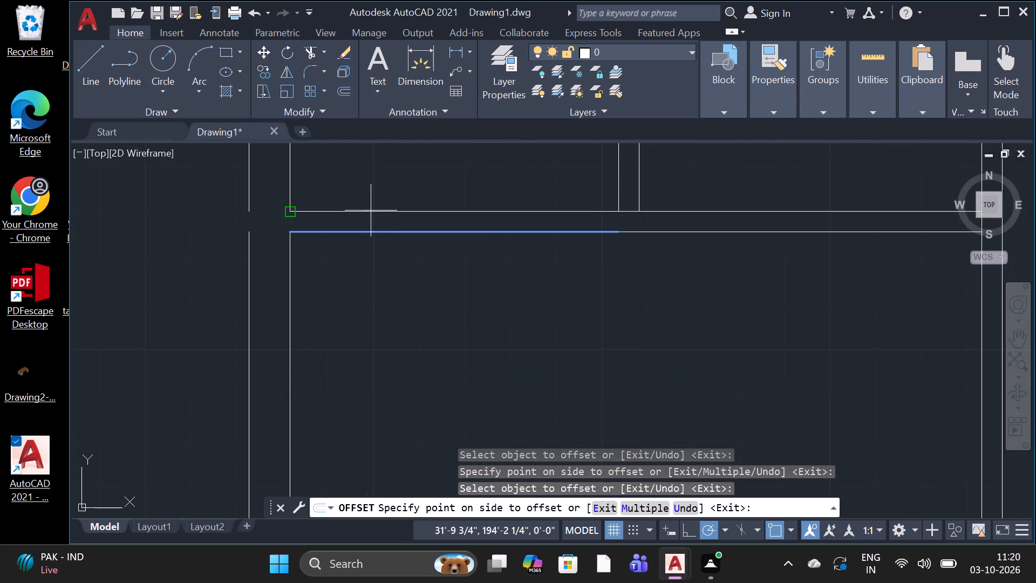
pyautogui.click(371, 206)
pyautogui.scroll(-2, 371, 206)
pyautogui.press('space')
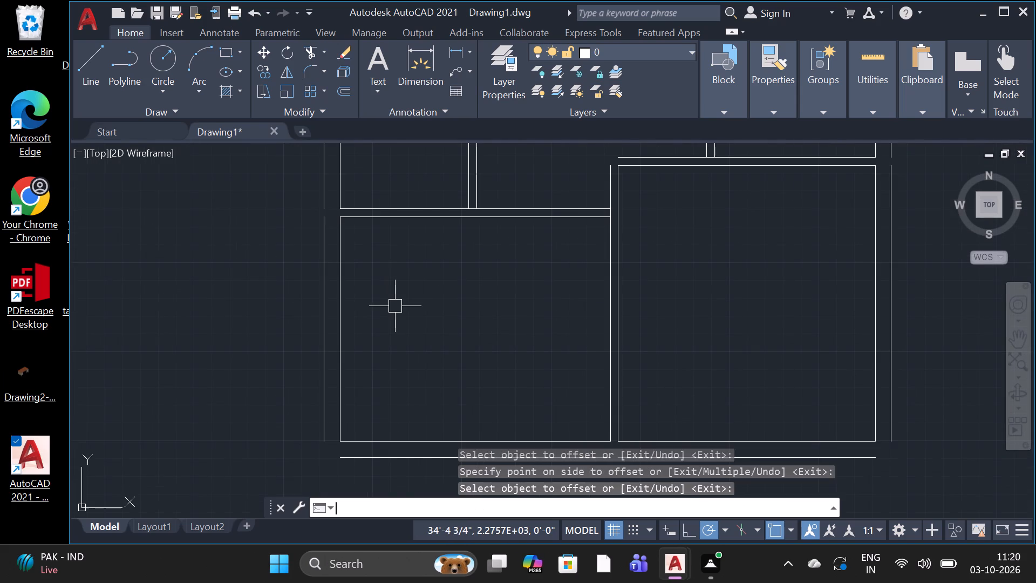
# Delete the lower-west room, the small room above it with its top wall, and the west wall of the lower-east room.
pyautogui.scroll(-3, 395, 306)
pyautogui.scroll(1, 407, 422)
pyautogui.scroll(-1, 407, 422)
pyautogui.scroll(1, 379, 184)
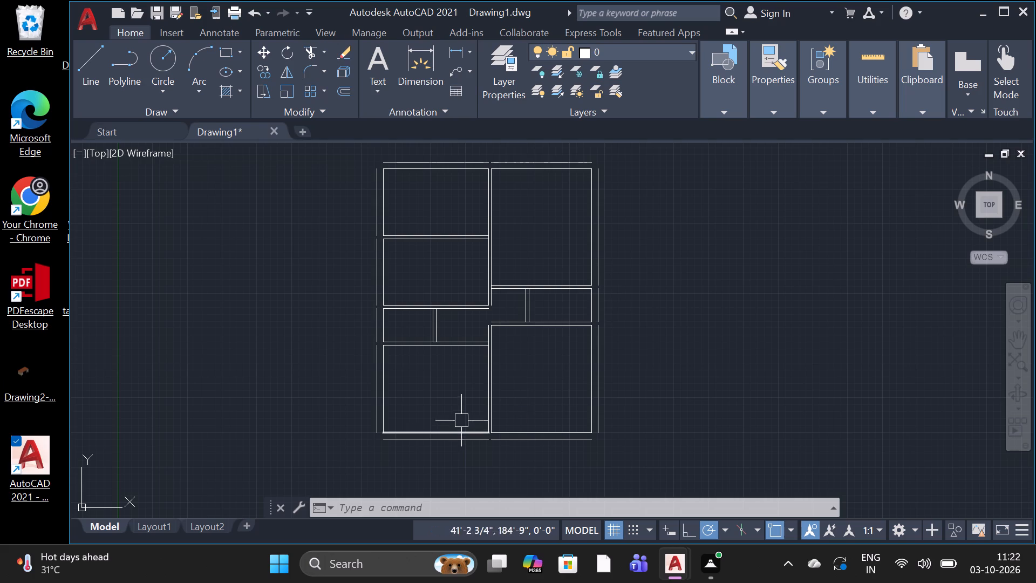
pyautogui.scroll(-1, 459, 351)
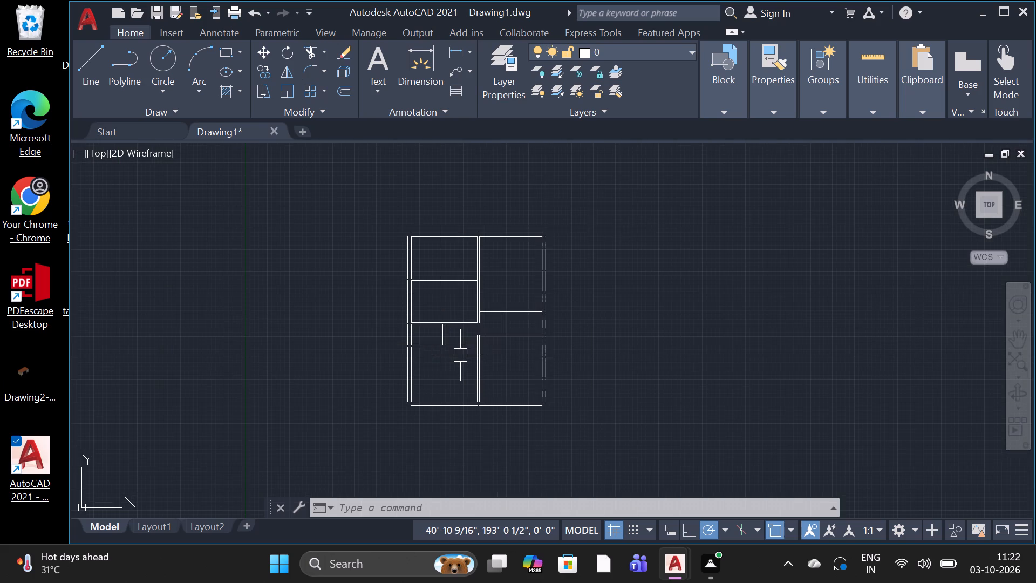
pyautogui.scroll(1, 462, 378)
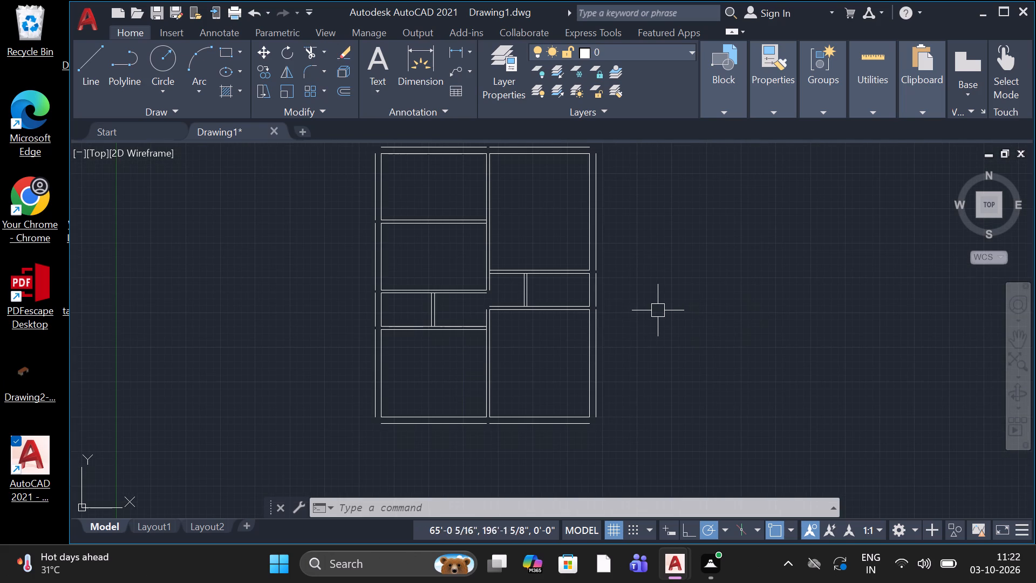
pyautogui.click(363, 284)
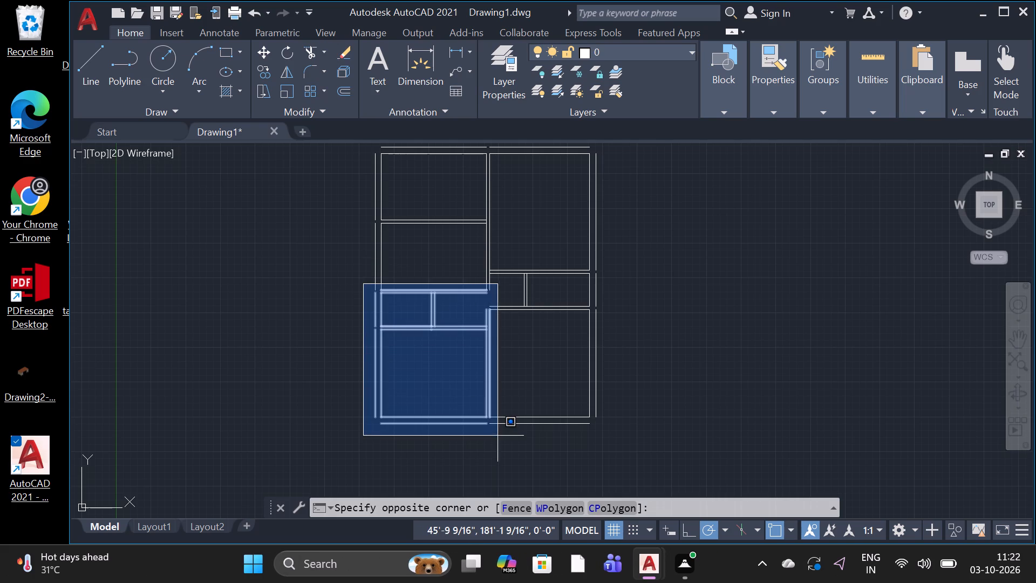
pyautogui.click(489, 436)
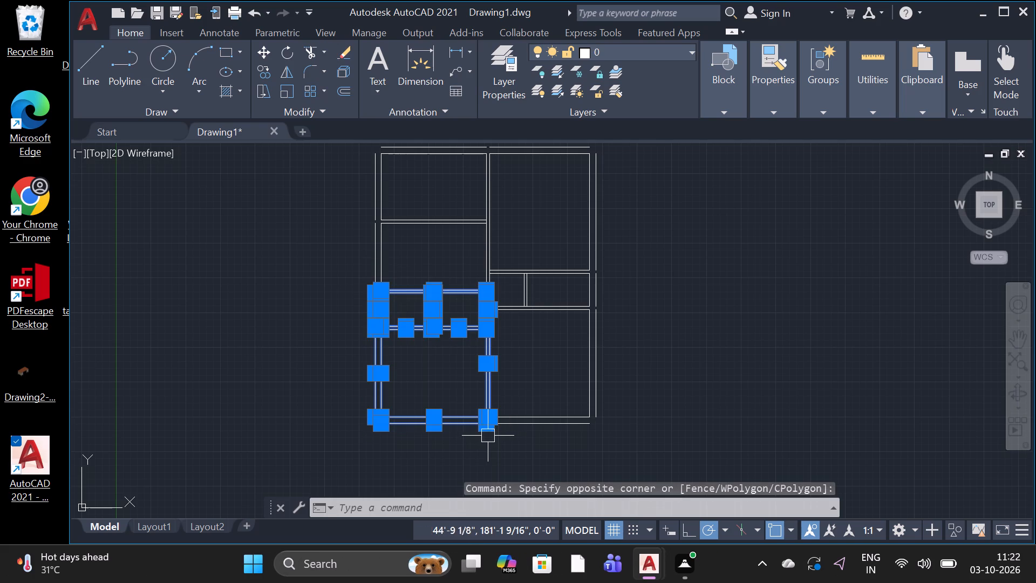
pyautogui.press('Delete')
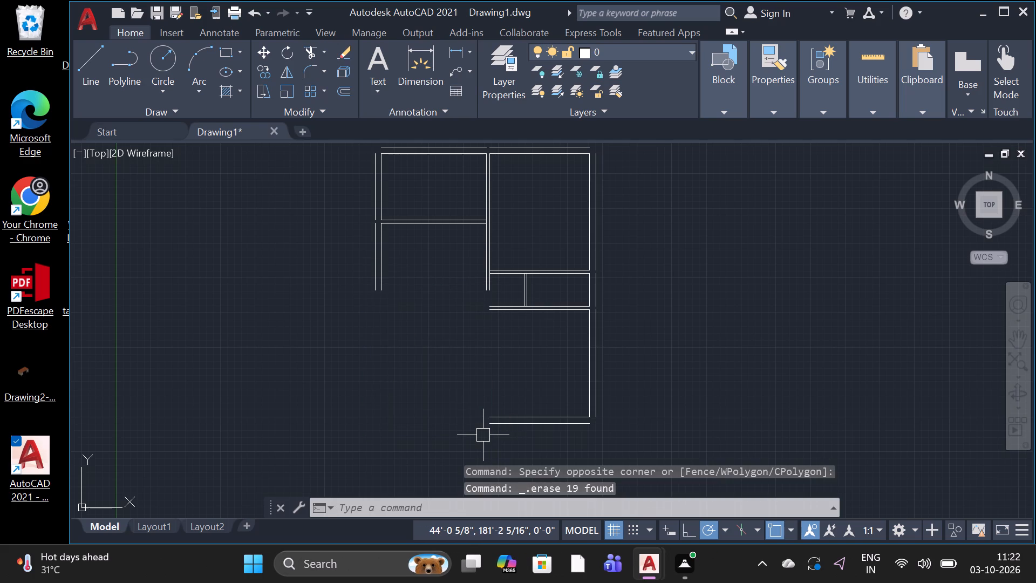
# Draw a line 12' due west from the lower-east room's inner southeast corner and straight up to the west end of its inner top wall line.
pyautogui.click(83, 84)
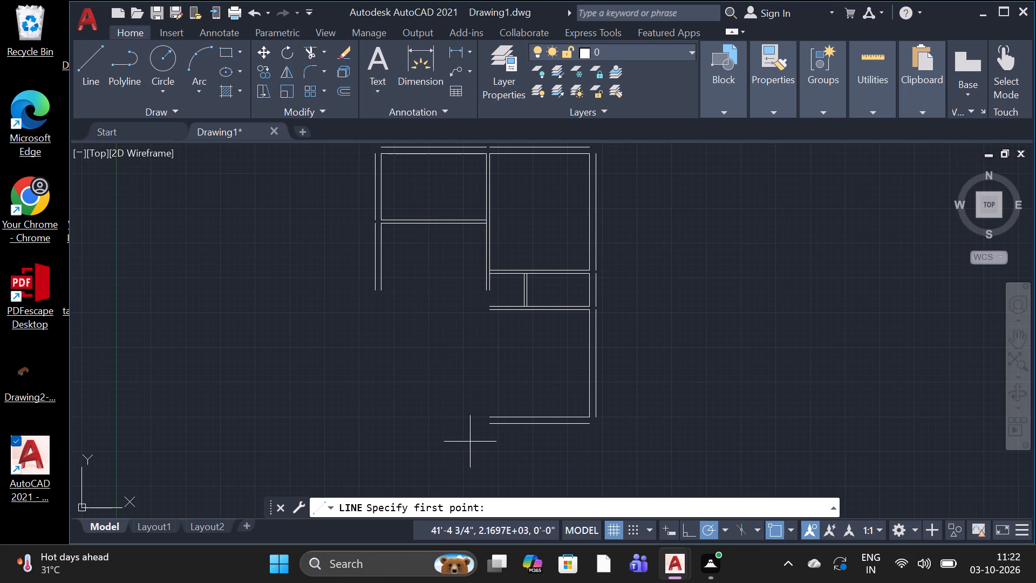
pyautogui.scroll(2, 486, 408)
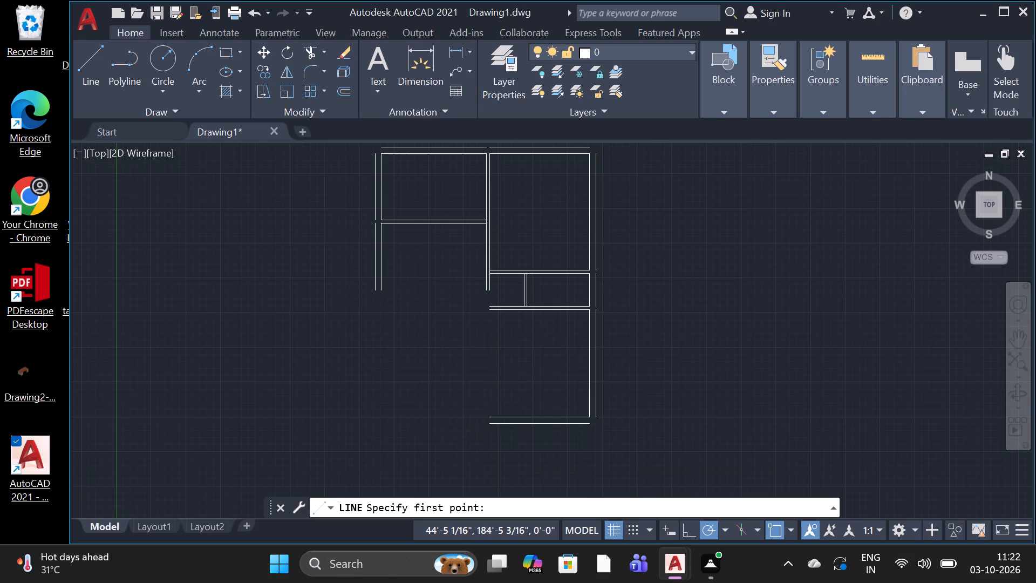
pyautogui.click(749, 433)
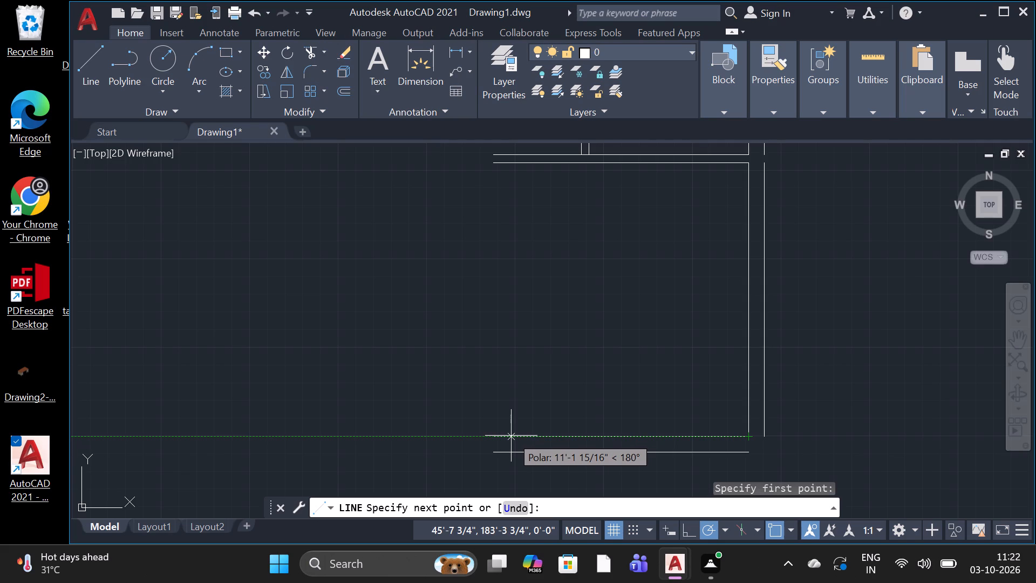
pyautogui.press('1')
pyautogui.press('2')
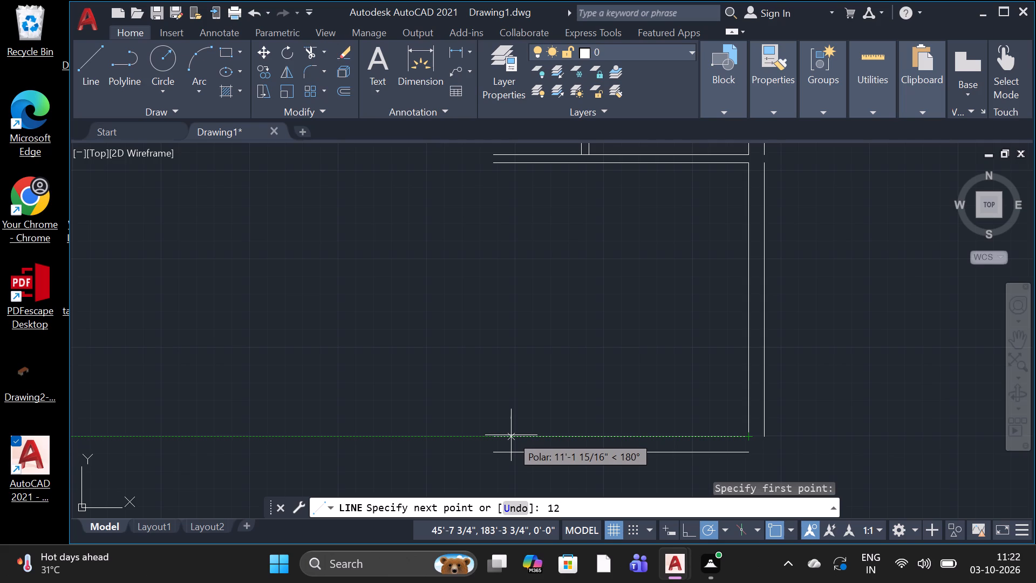
pyautogui.press("'")
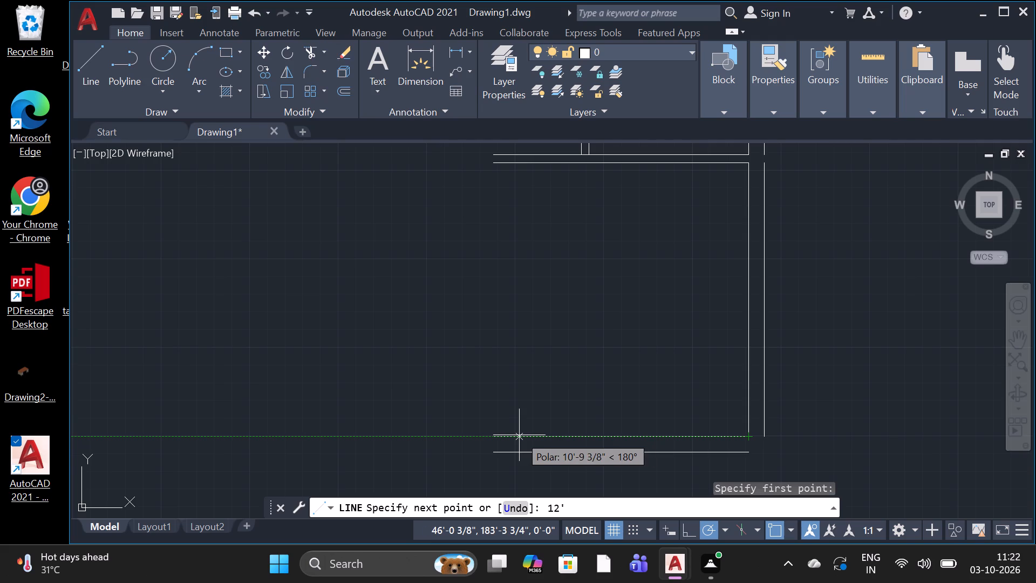
pyautogui.press('space')
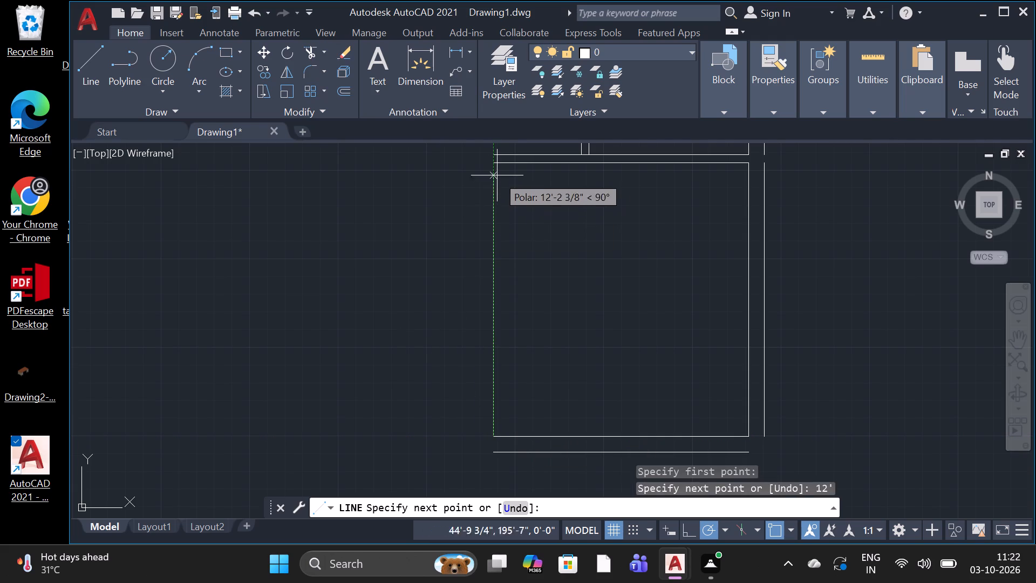
pyautogui.scroll(3, 497, 170)
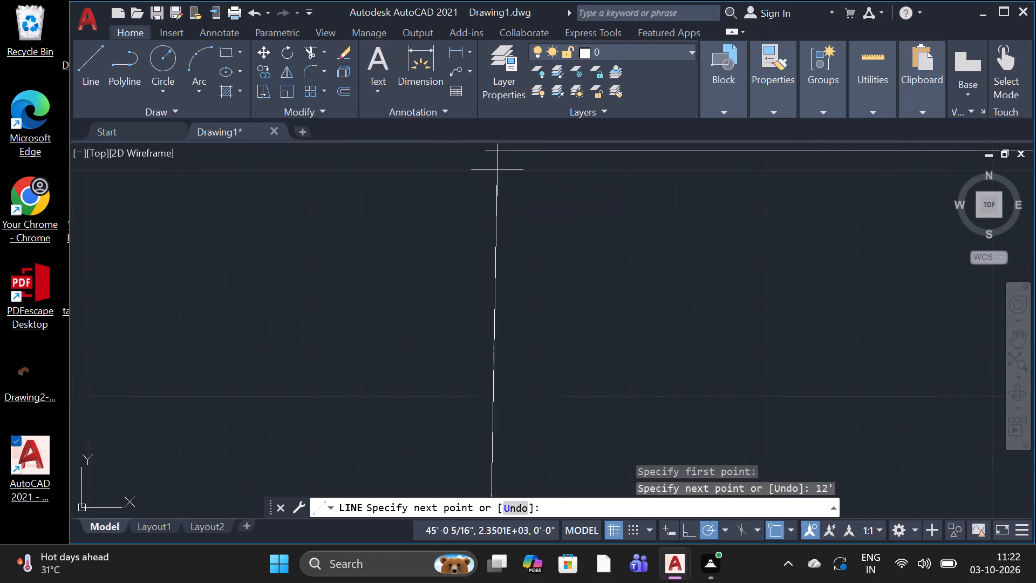
pyautogui.scroll(-3, 489, 199)
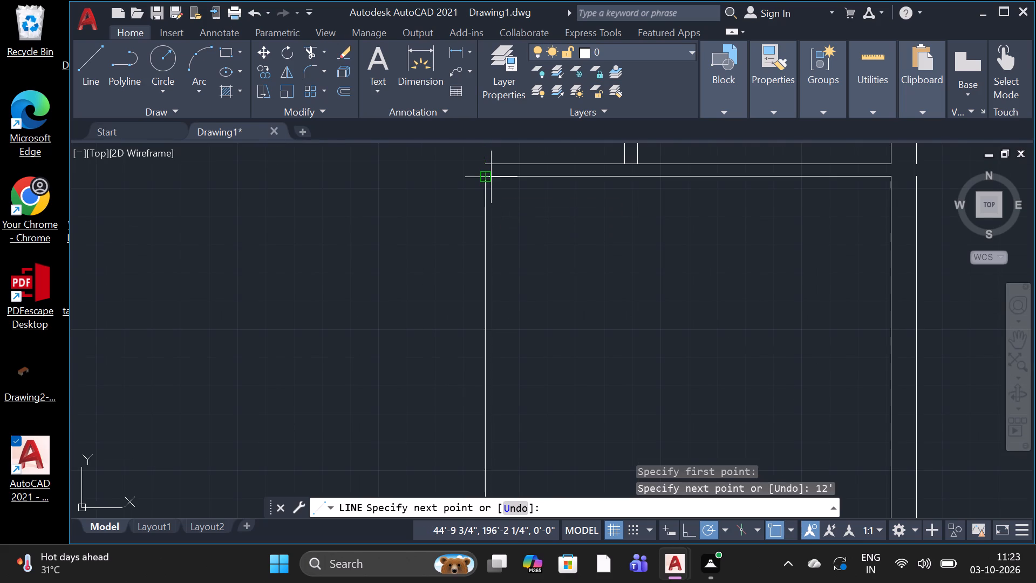
pyautogui.click(488, 180)
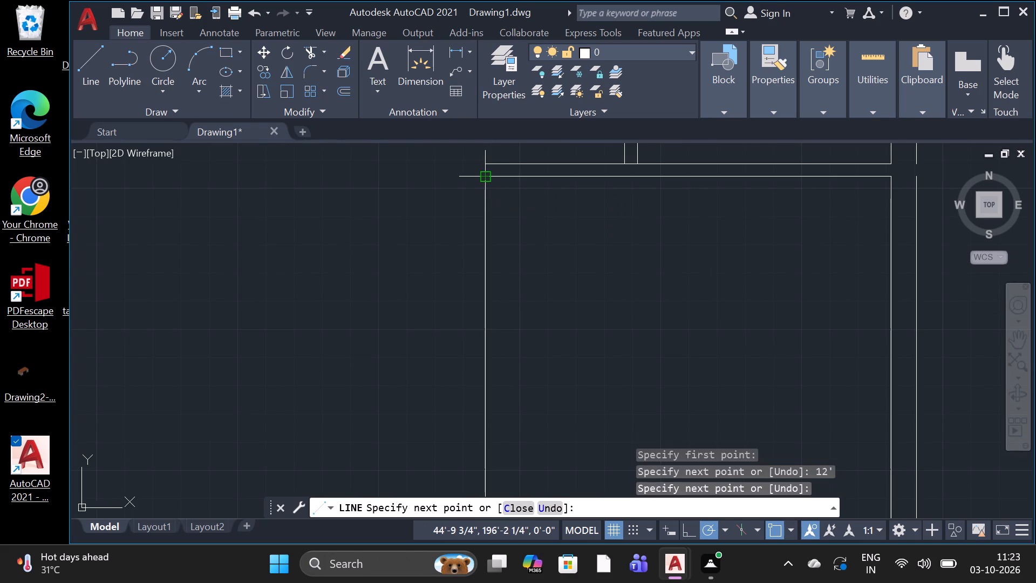
# Offset the lower-east room's inner west wall line 4.5" westward.
pyautogui.press('space')
pyautogui.scroll(-2, 488, 181)
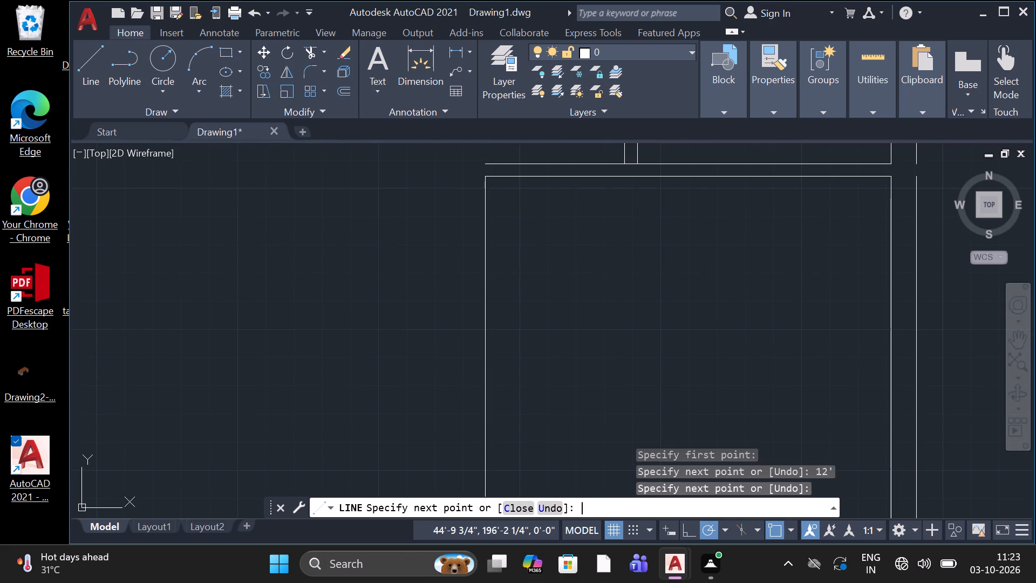
pyautogui.scroll(-3, 526, 155)
pyautogui.scroll(-2, 579, 149)
pyautogui.scroll(1, 560, 203)
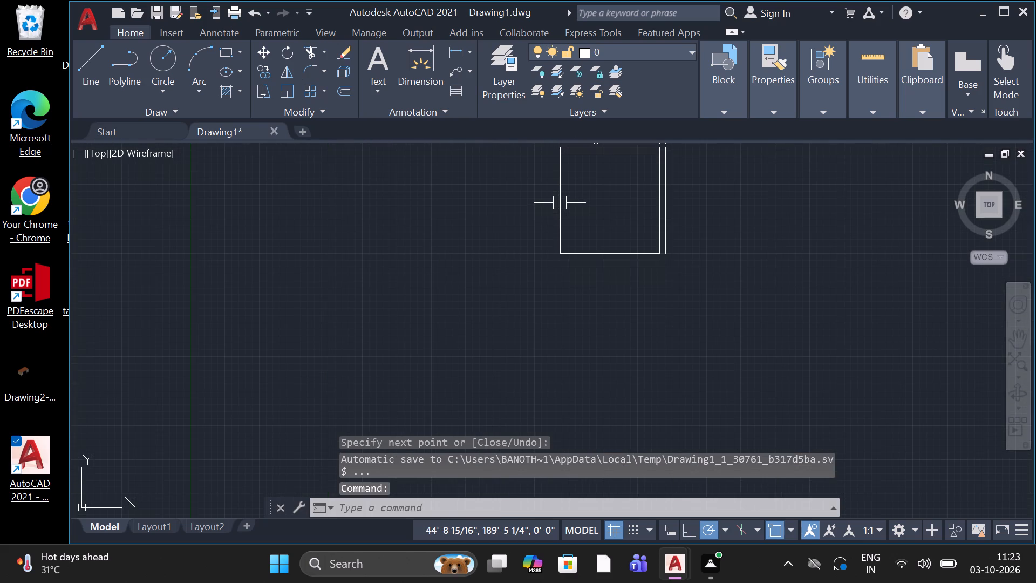
pyautogui.press('o')
pyautogui.write('F')
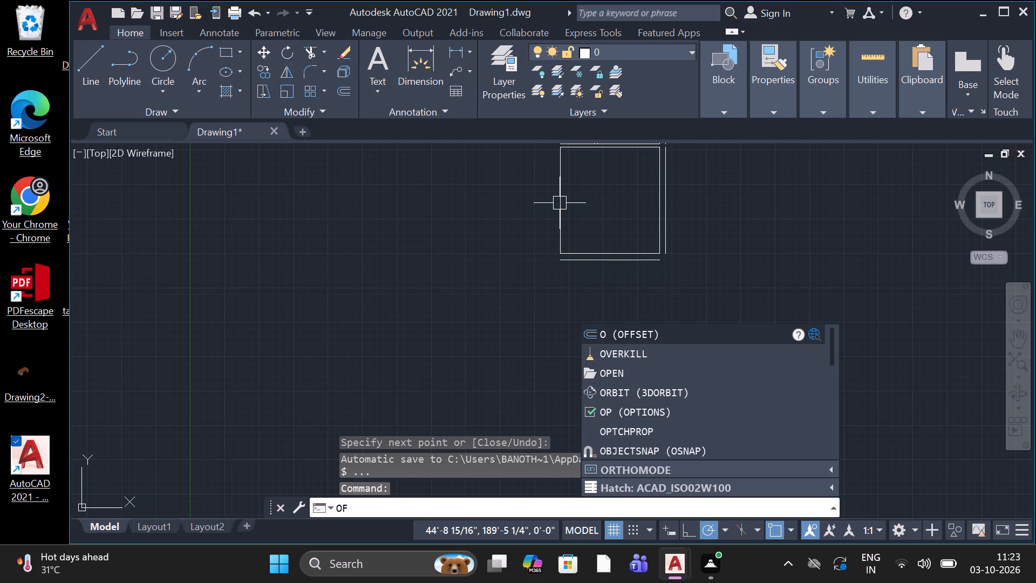
pyautogui.press('space')
pyautogui.press('space')
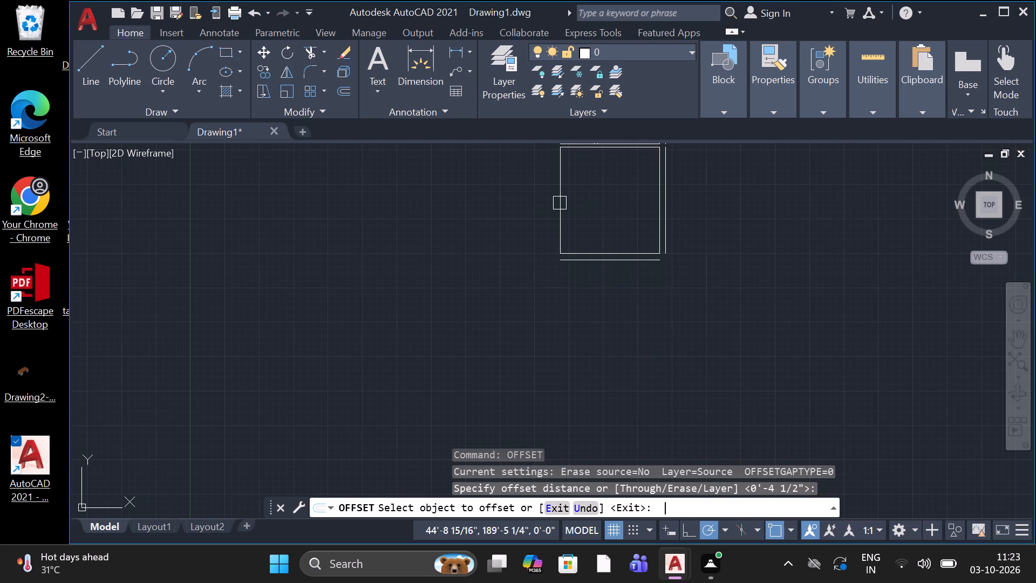
pyautogui.click(560, 203)
pyautogui.click(560, 203)
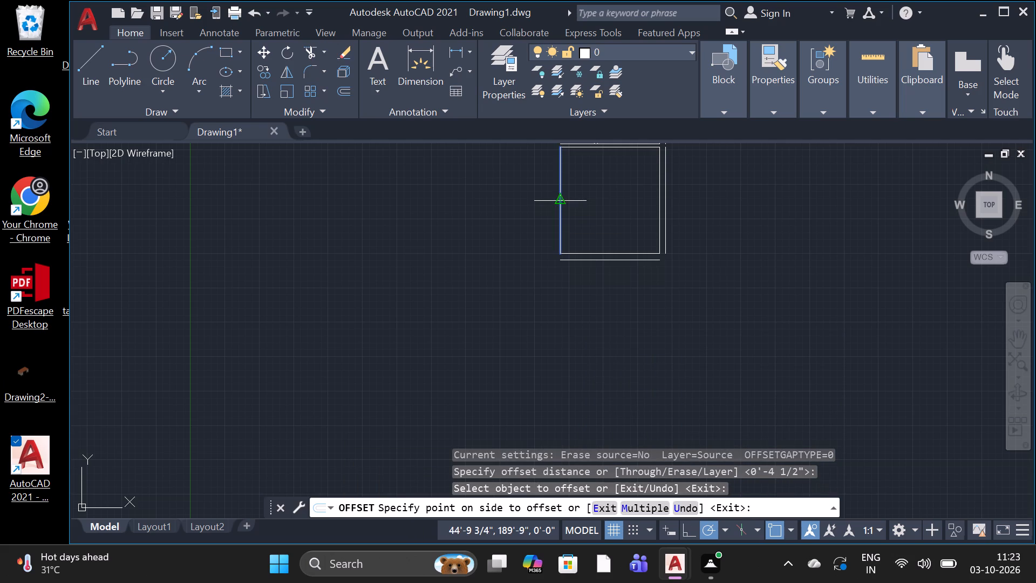
pyautogui.click(533, 223)
pyautogui.scroll(-2, 596, 246)
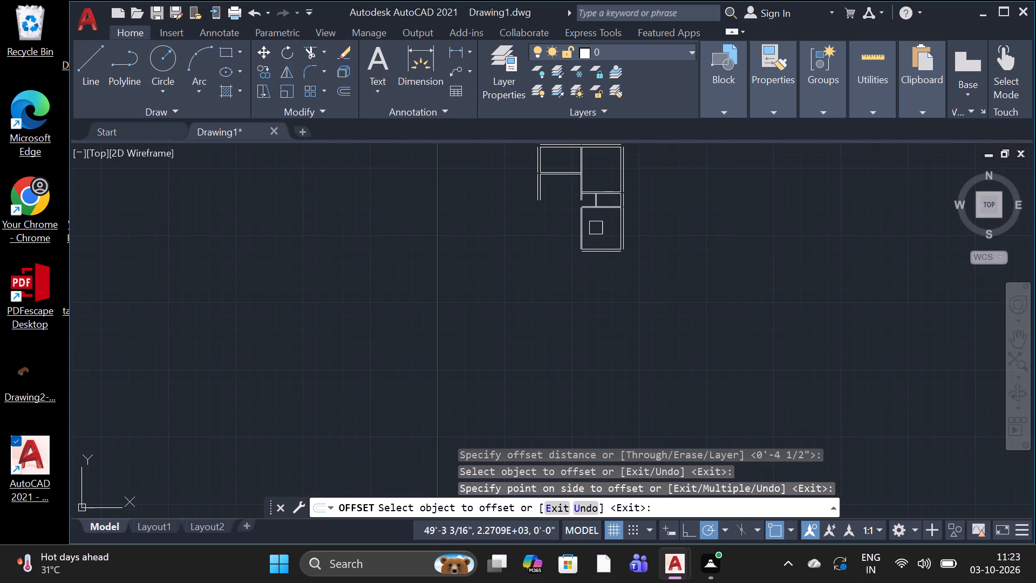
# Draw a line due west from the top end of the lower-east room's outer west wall line, about 12'-7 1/2", aligned with the upper-west room's inner west wall.
pyautogui.scroll(3, 587, 204)
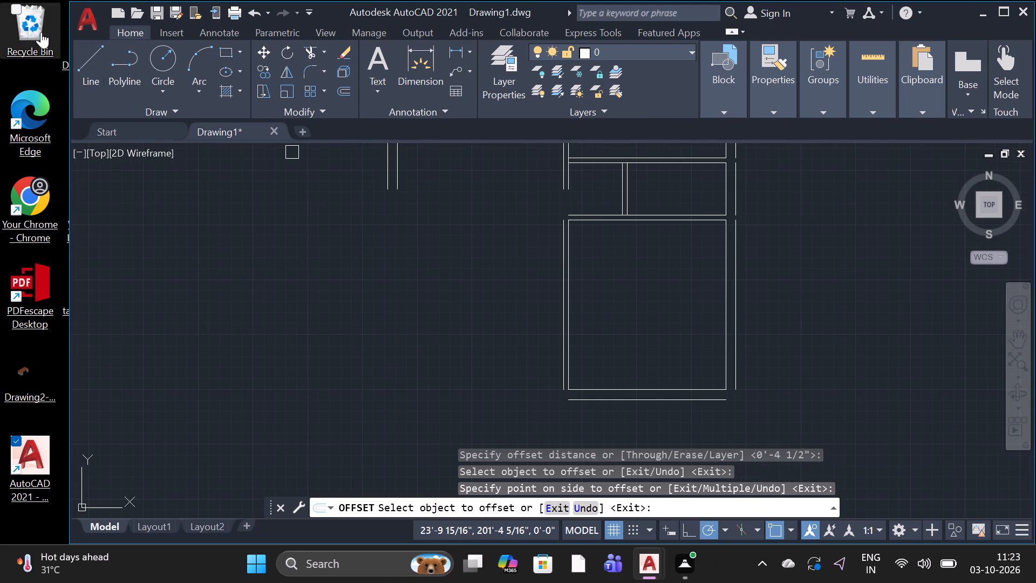
pyautogui.click(88, 69)
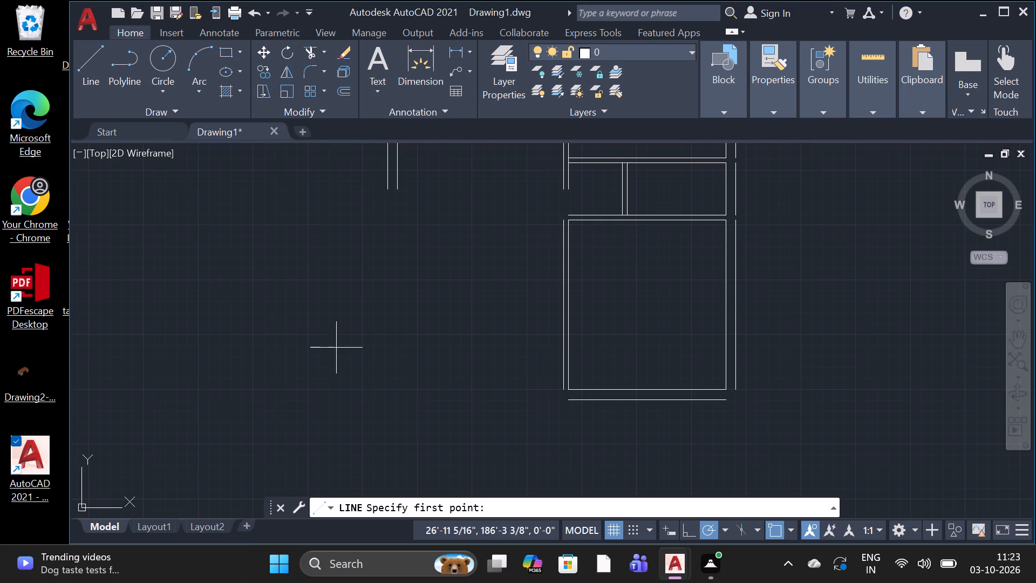
pyautogui.click(558, 220)
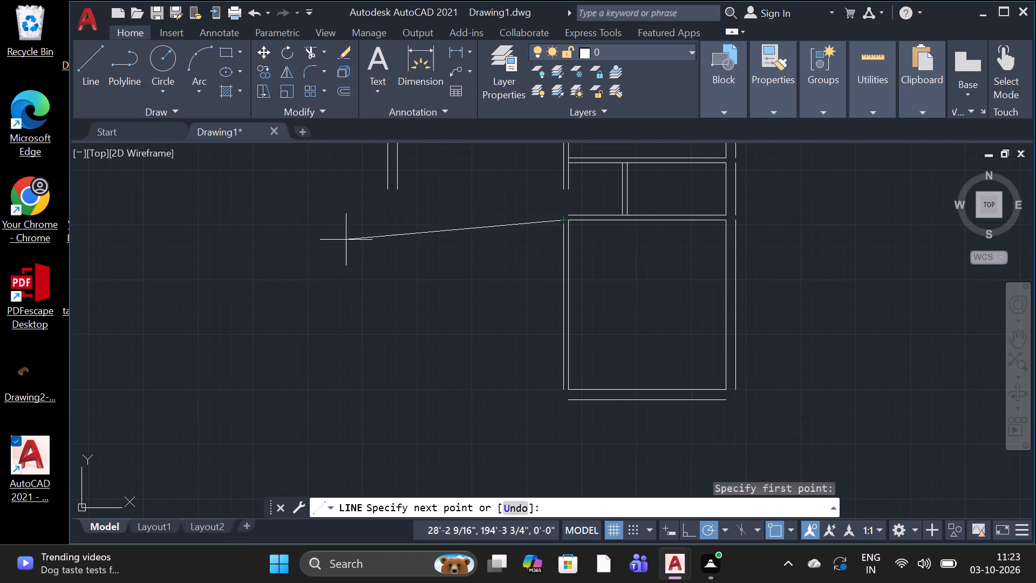
pyautogui.click(401, 218)
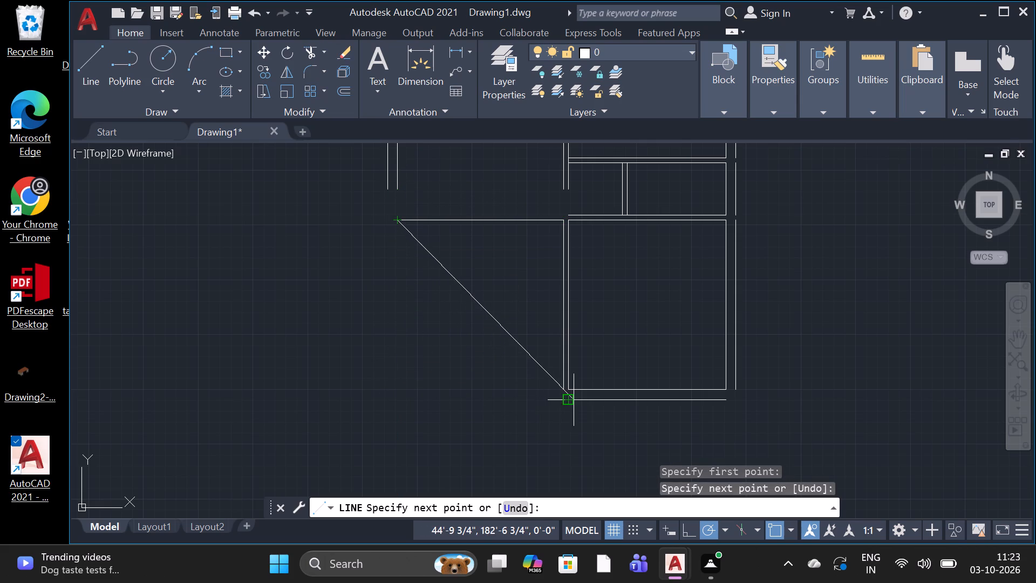
# Continue the line due south about 12'-10 1/2" to align with the lower-east room's inner bottom wall line.
pyautogui.scroll(2, 572, 397)
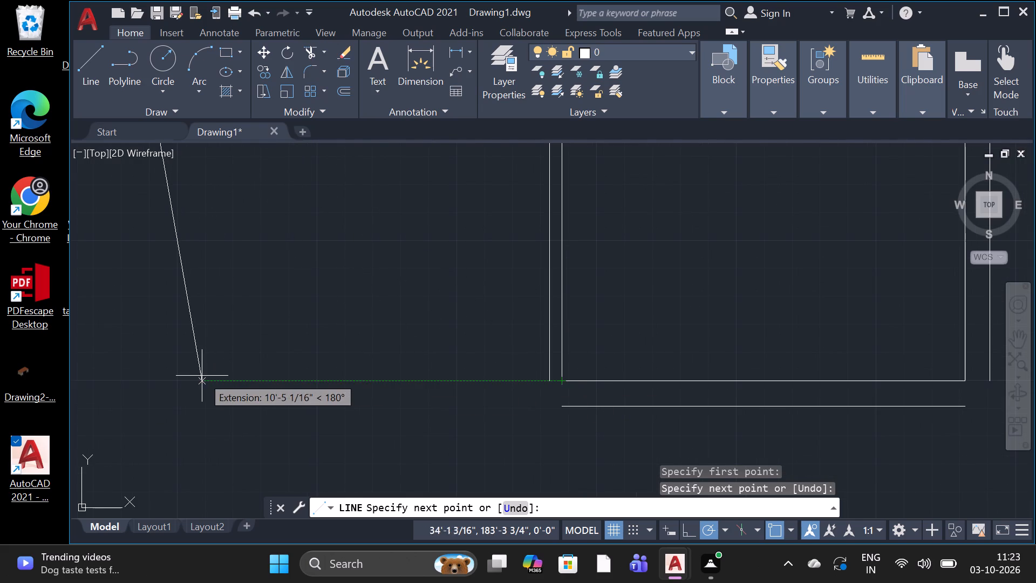
pyautogui.scroll(-3, 202, 376)
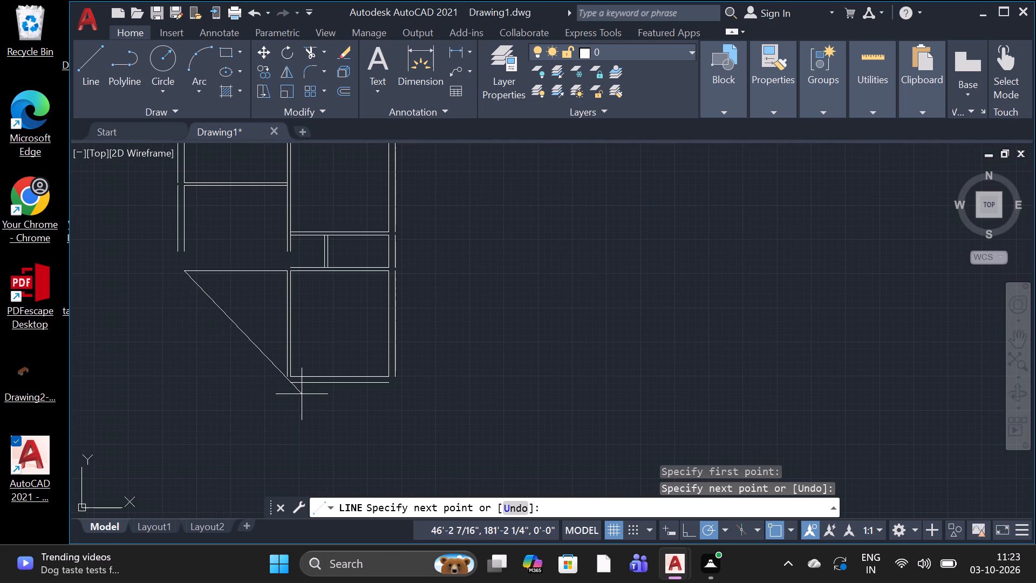
pyautogui.scroll(3, 282, 393)
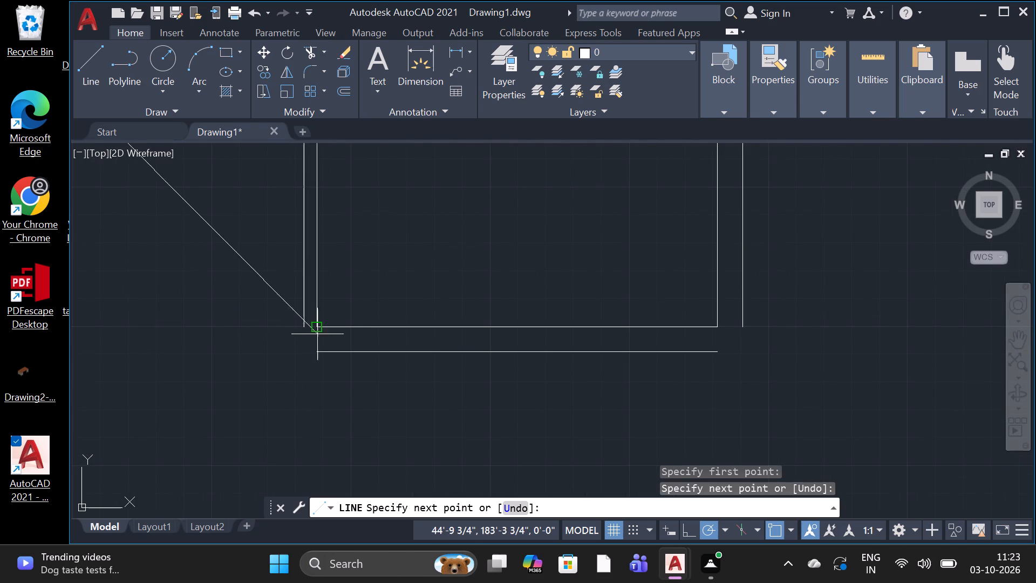
pyautogui.scroll(-2, 181, 331)
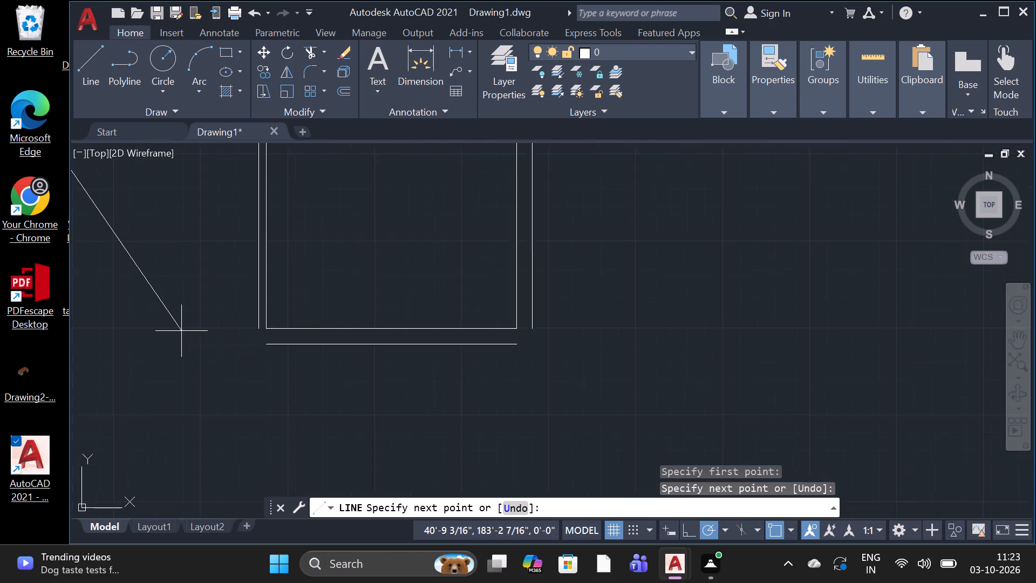
pyautogui.scroll(-2, 132, 335)
pyautogui.scroll(3, 188, 333)
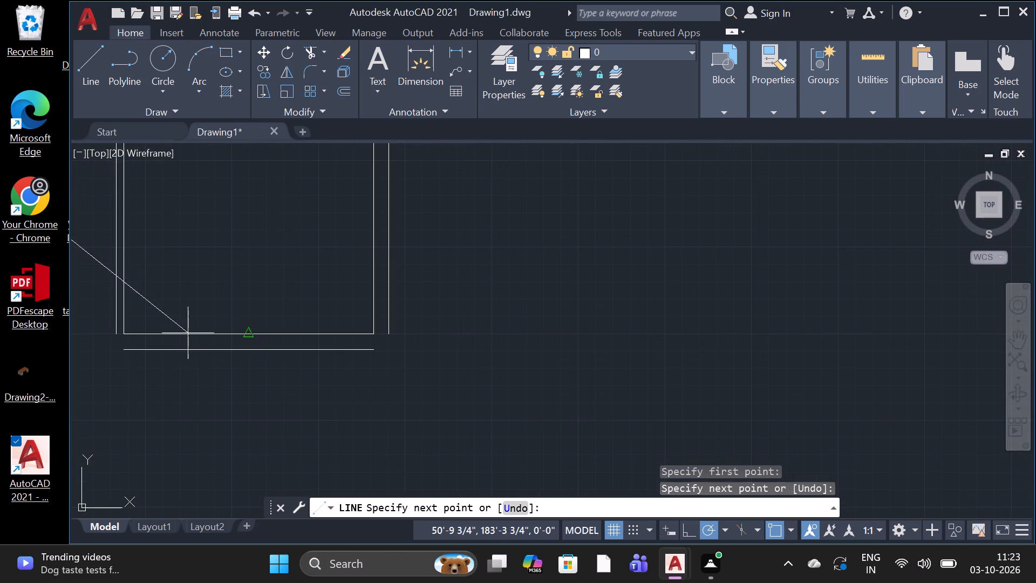
pyautogui.scroll(-2, 118, 347)
pyautogui.scroll(-4, 72, 346)
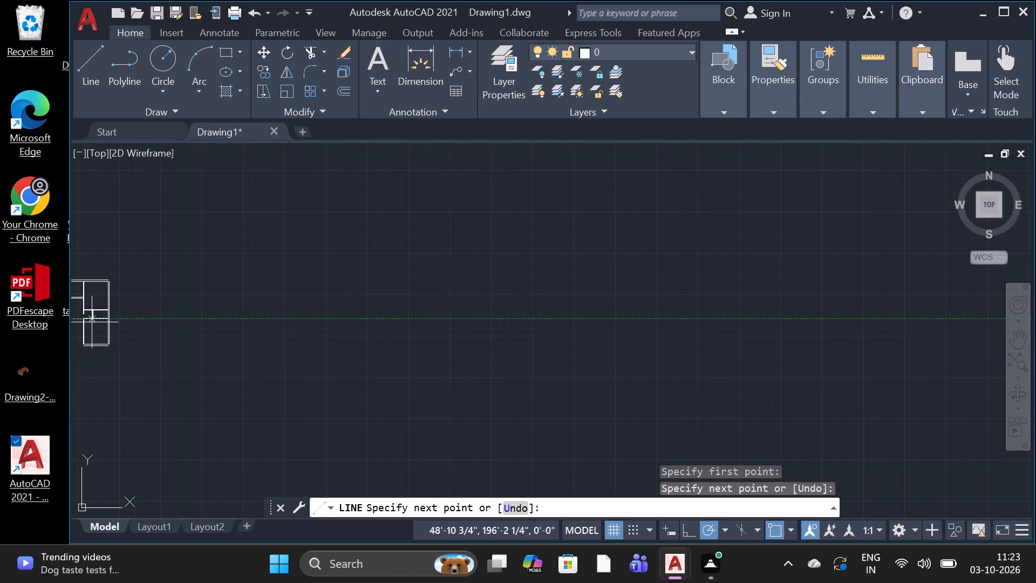
pyautogui.scroll(-2, 94, 321)
pyautogui.scroll(4, 470, 356)
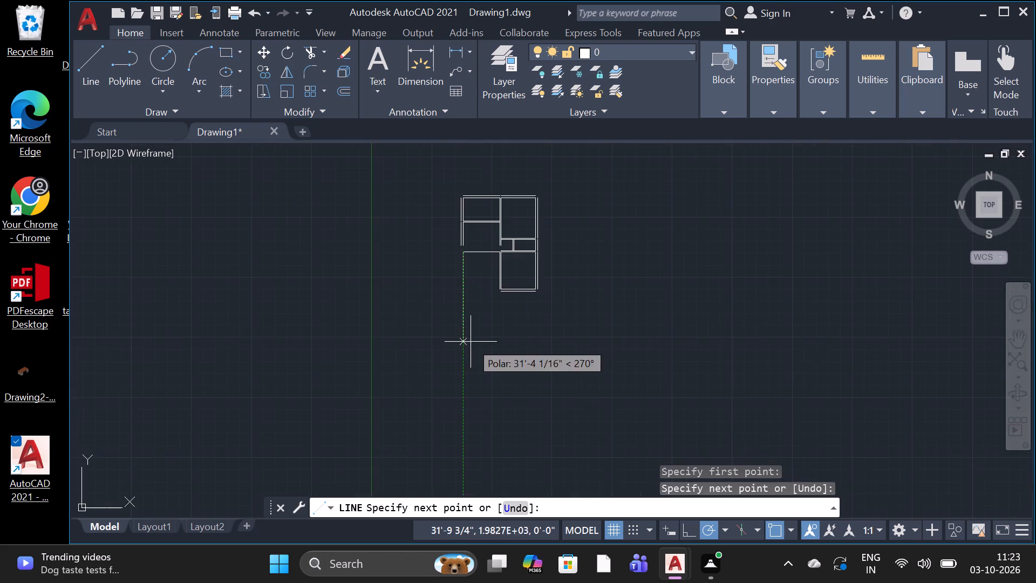
pyautogui.scroll(2, 468, 326)
pyautogui.scroll(1, 548, 232)
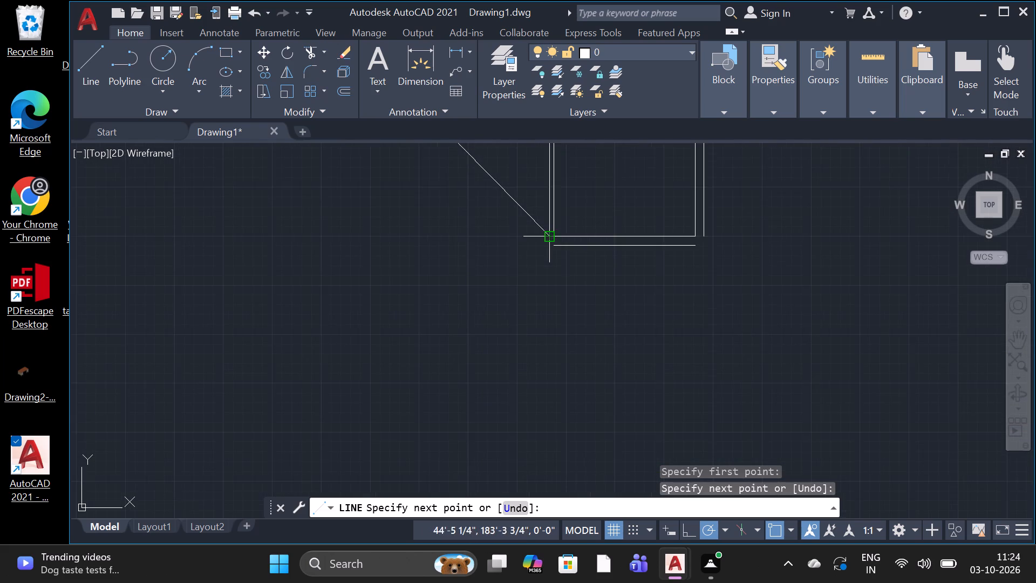
pyautogui.scroll(2, 548, 232)
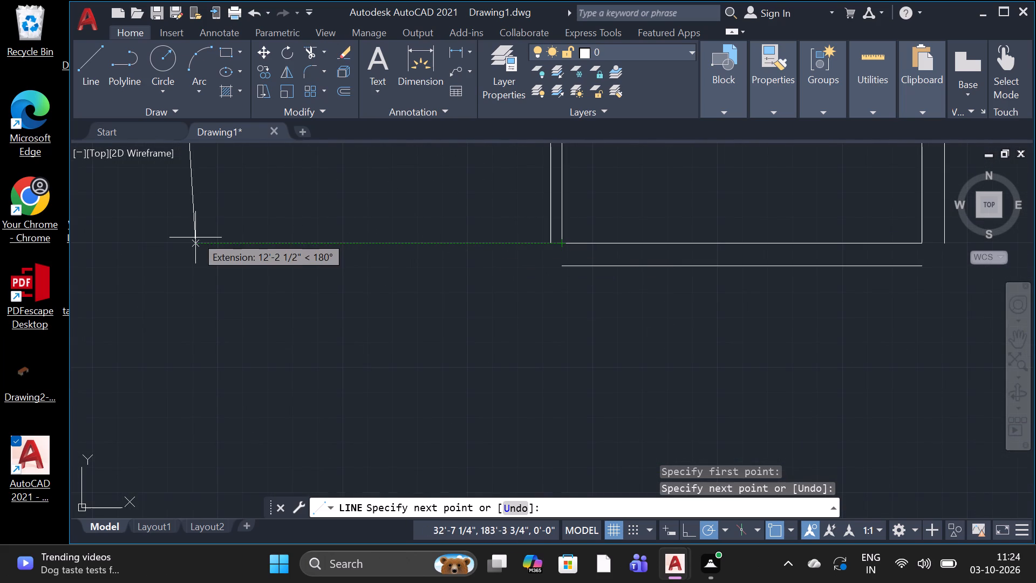
pyautogui.click(171, 250)
# Close the lower-west room's bottom with a line due east to the bottom end of the shared wall's west line.
pyautogui.scroll(-3, 171, 268)
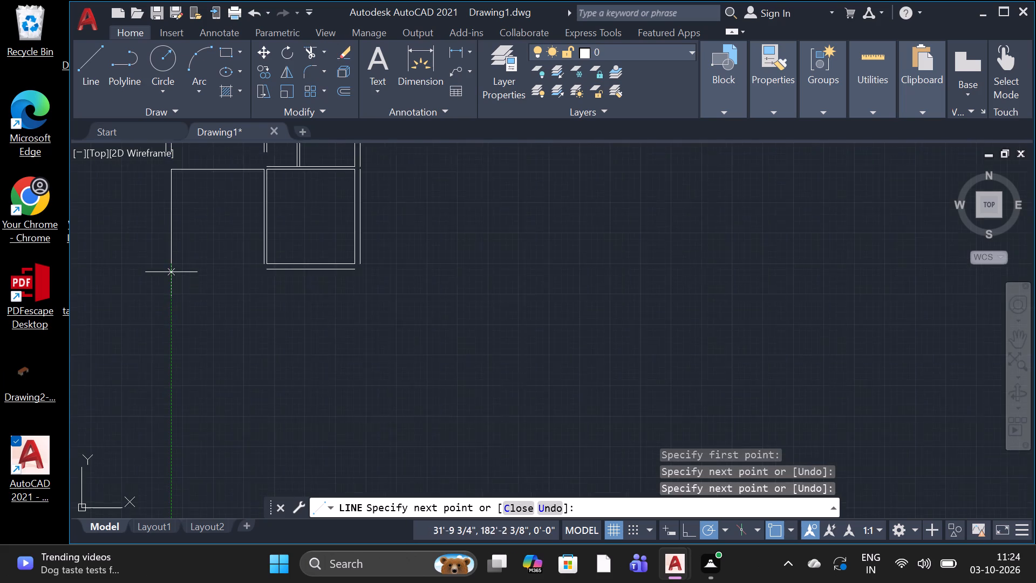
pyautogui.scroll(-1, 171, 272)
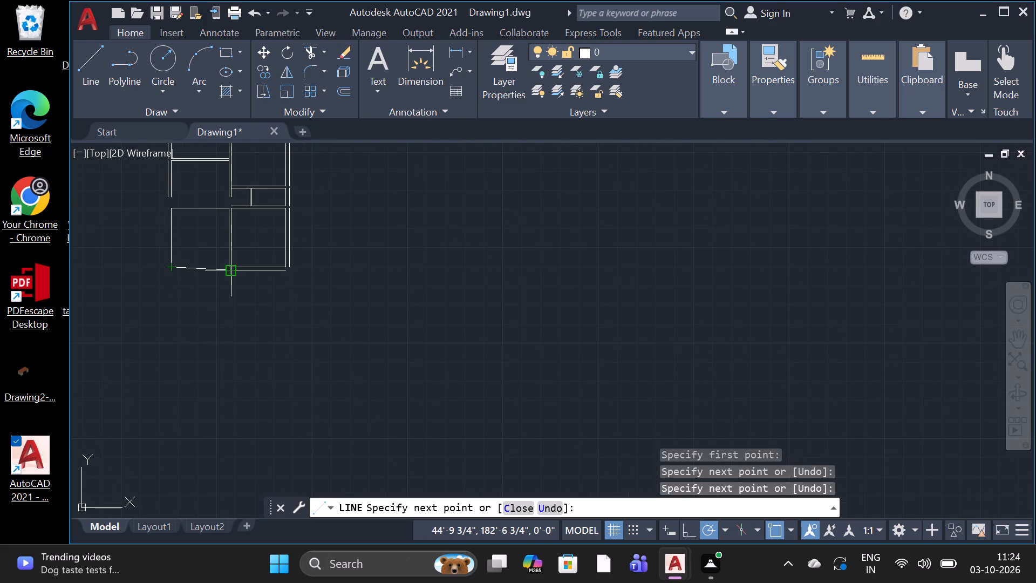
pyautogui.scroll(2, 234, 273)
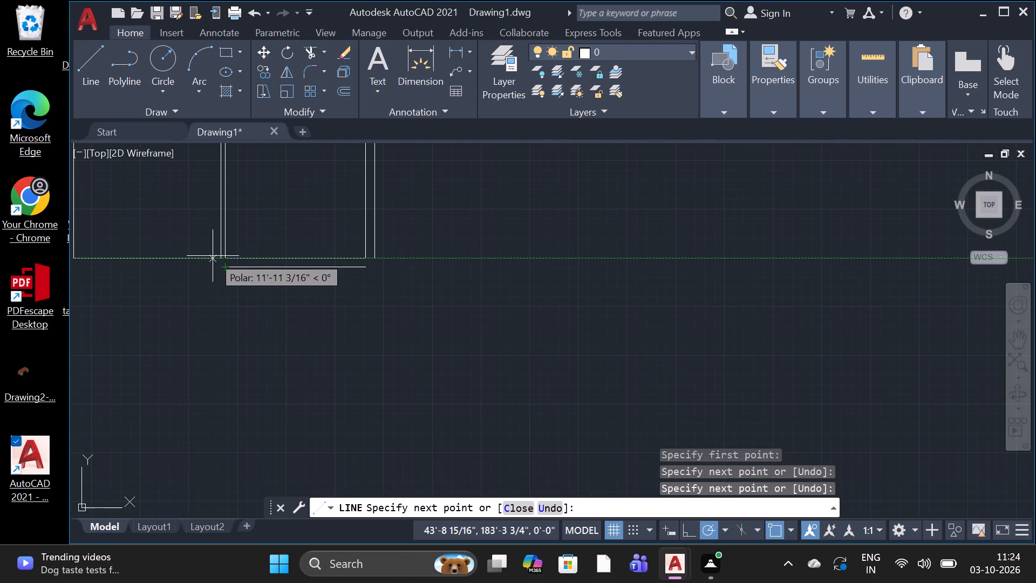
pyautogui.scroll(3, 221, 259)
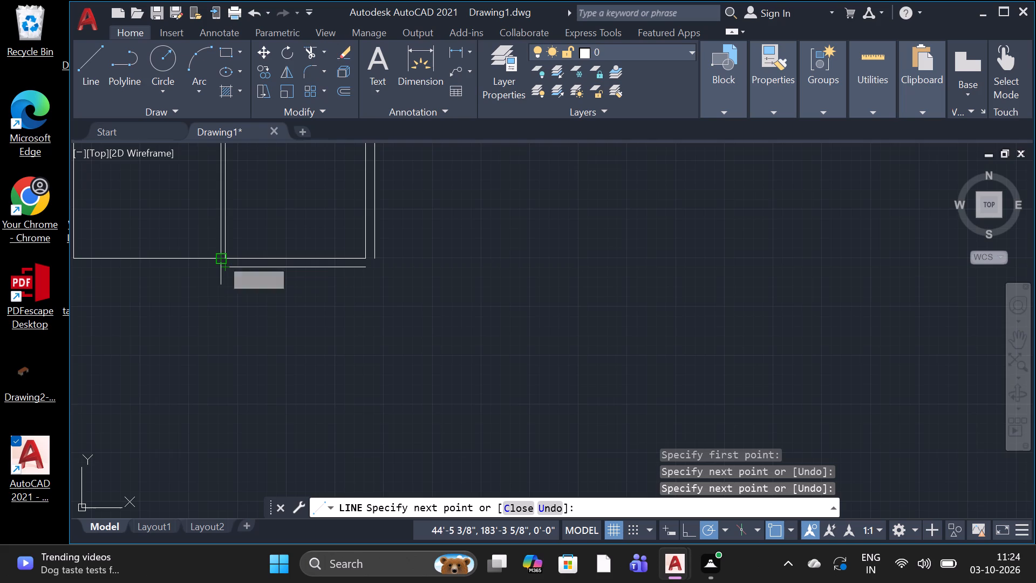
pyautogui.click(221, 258)
pyautogui.scroll(-1, 220, 289)
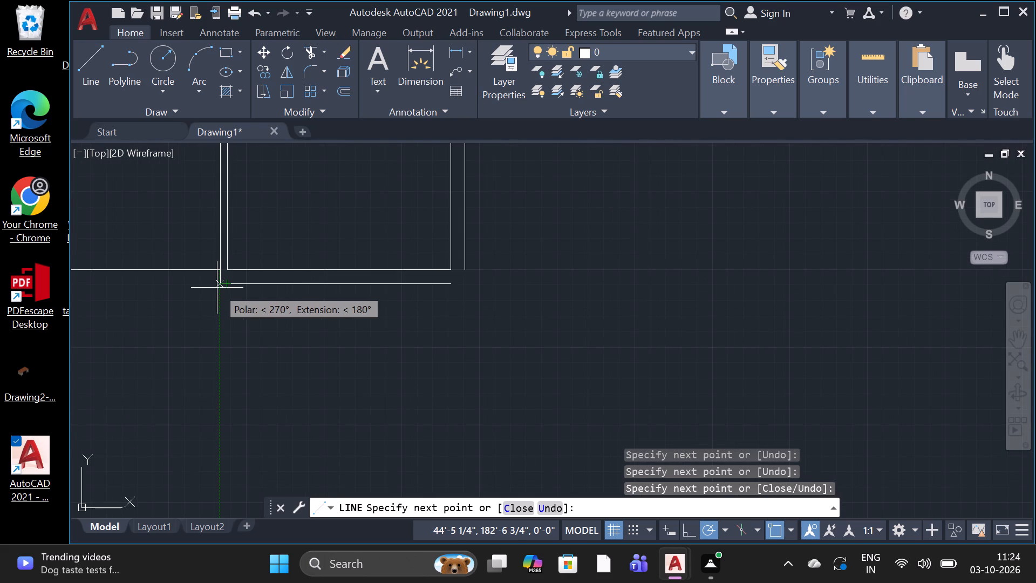
pyautogui.press('space')
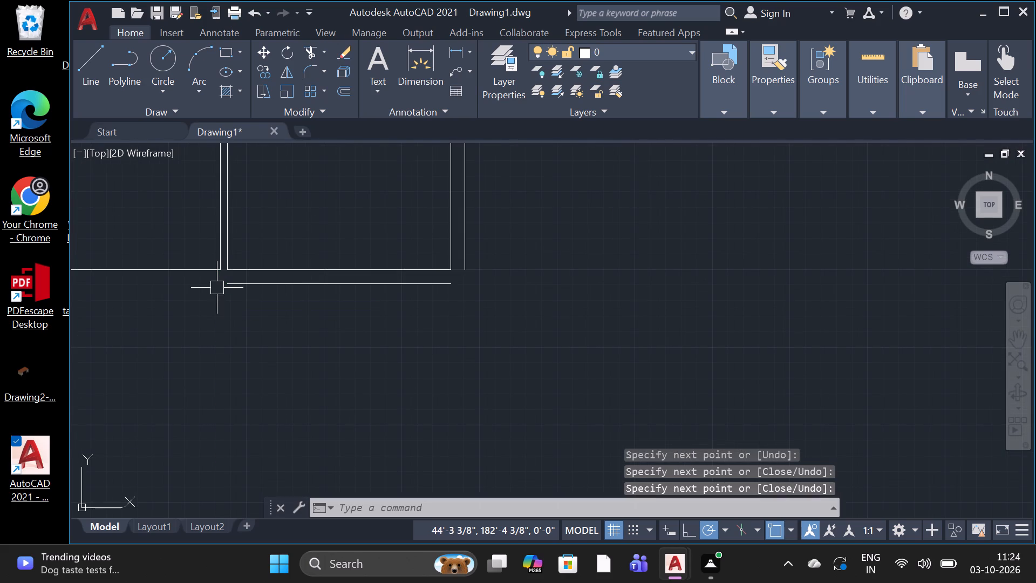
# Offset the lower-west room's top wall line 4.5" upward.
pyautogui.scroll(-2, 270, 256)
pyautogui.scroll(-2, 158, 282)
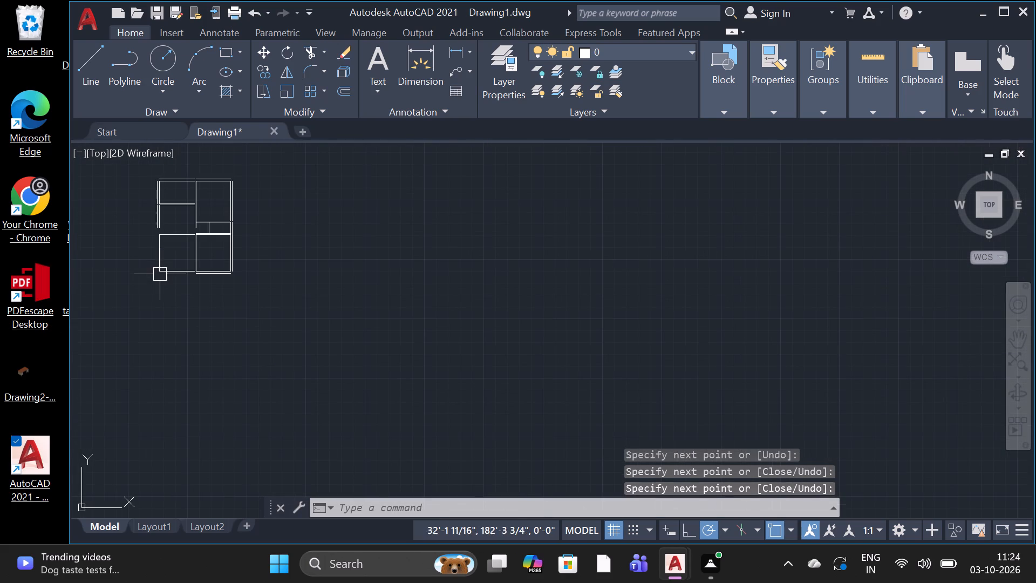
pyautogui.scroll(2, 158, 262)
pyautogui.scroll(-2, 158, 256)
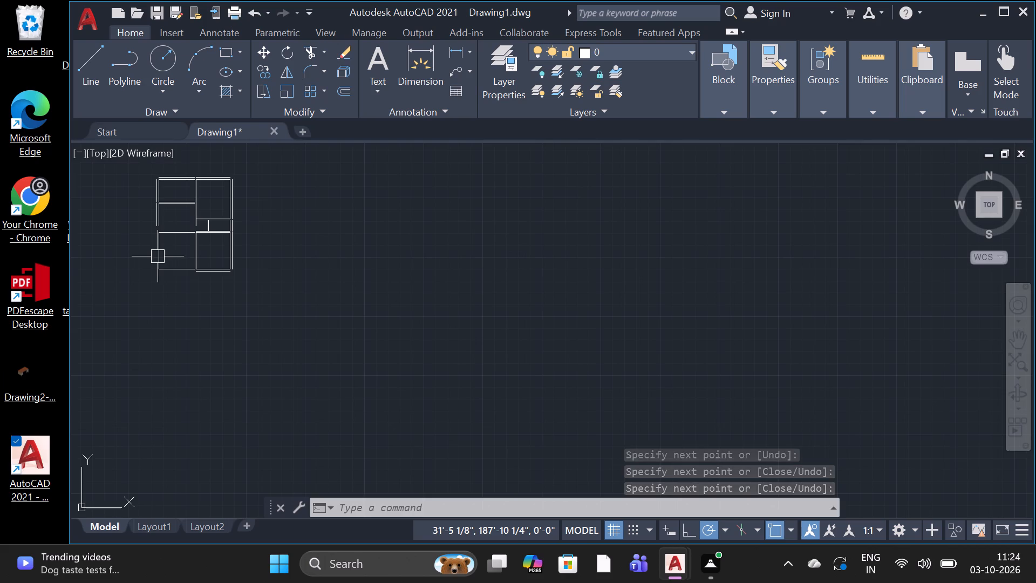
pyautogui.scroll(3, 114, 209)
pyautogui.scroll(-1, 119, 208)
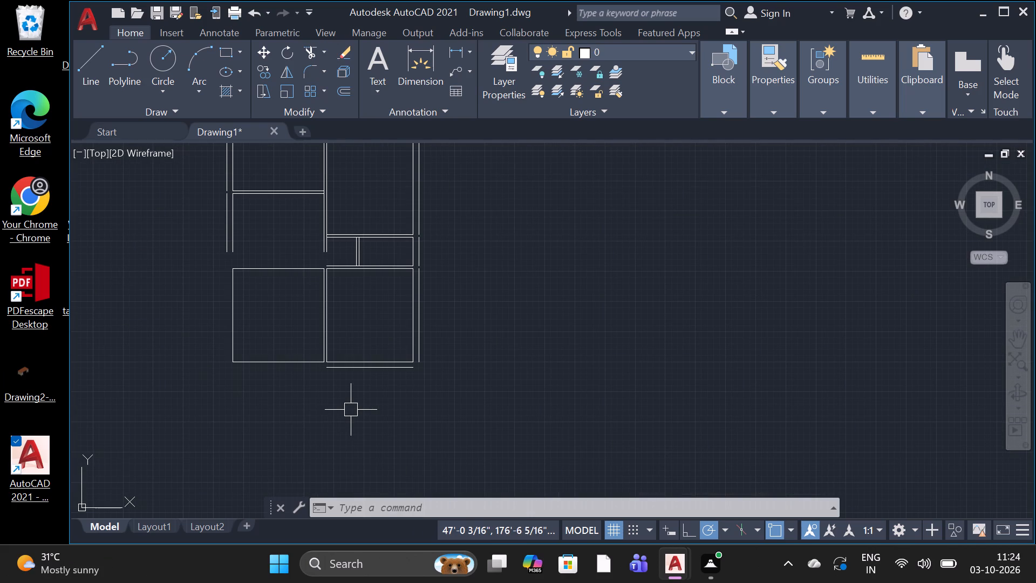
pyautogui.write('O')
pyautogui.press('space')
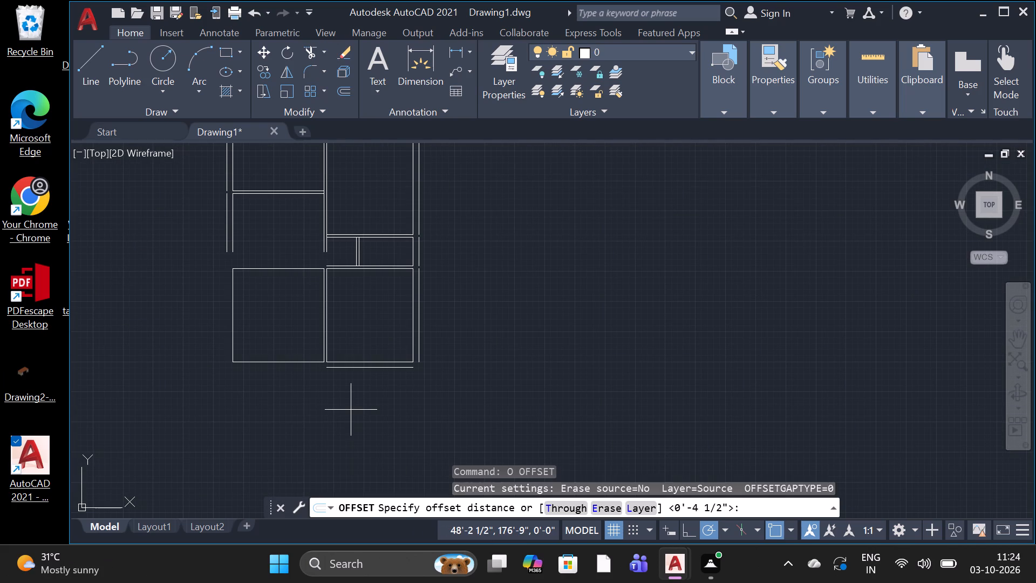
pyautogui.press('space')
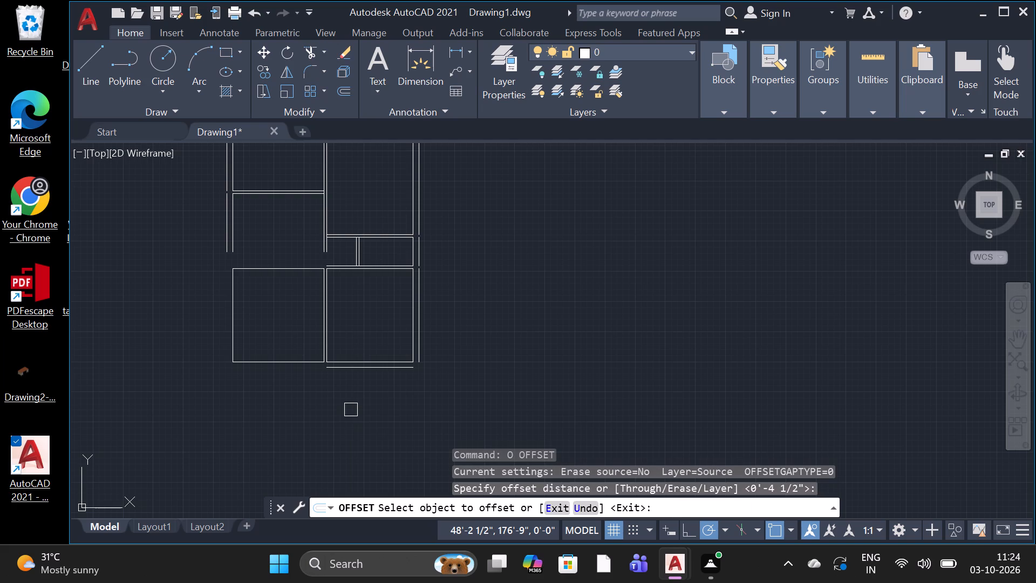
pyautogui.click(291, 270)
pyautogui.click(292, 255)
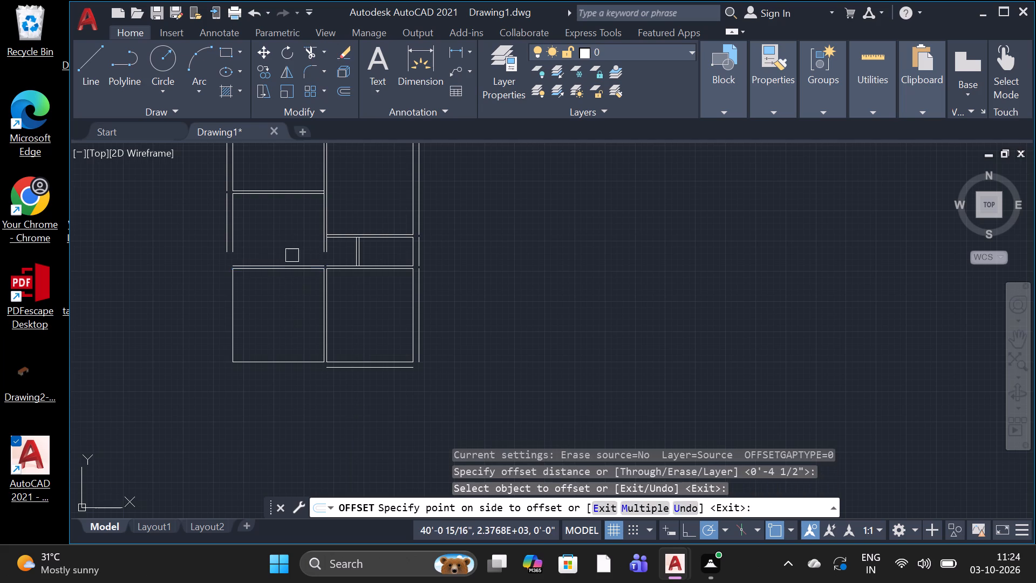
# Offset the west line of the wall between the two lower rooms 4.5" eastward.
pyautogui.scroll(2, 314, 333)
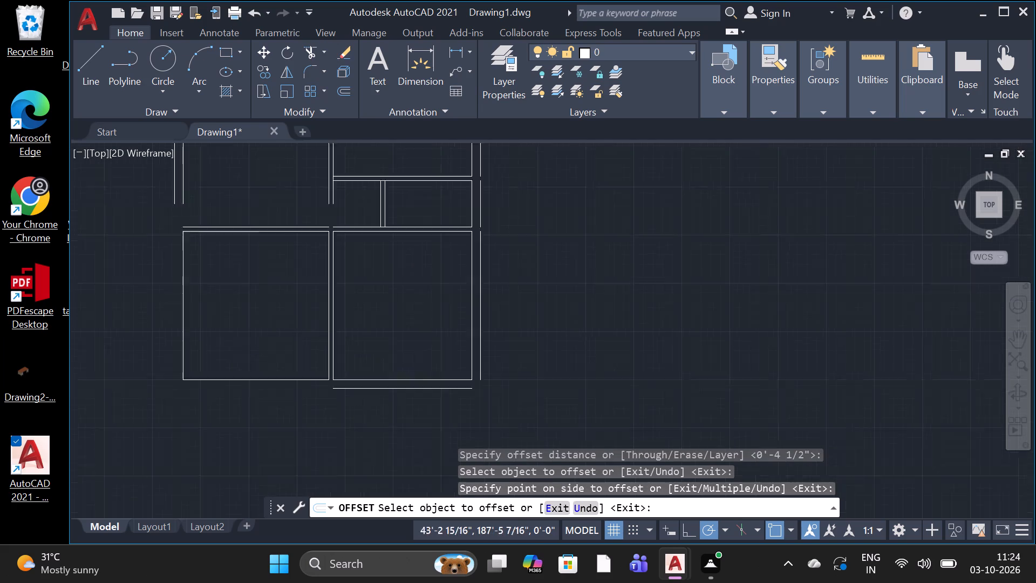
pyautogui.scroll(2, 315, 333)
pyautogui.click(365, 297)
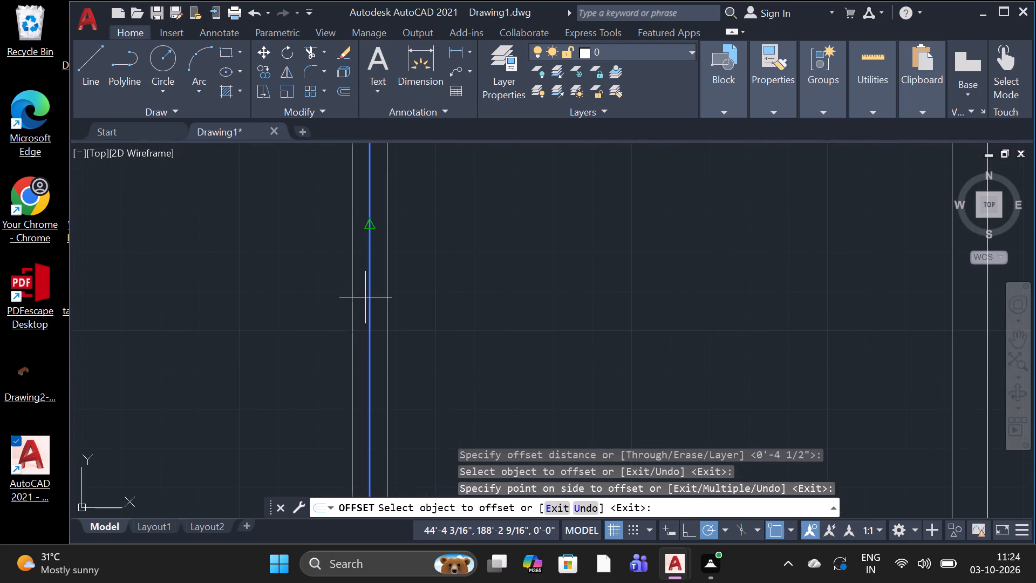
pyautogui.click(390, 291)
pyautogui.scroll(-3, 371, 317)
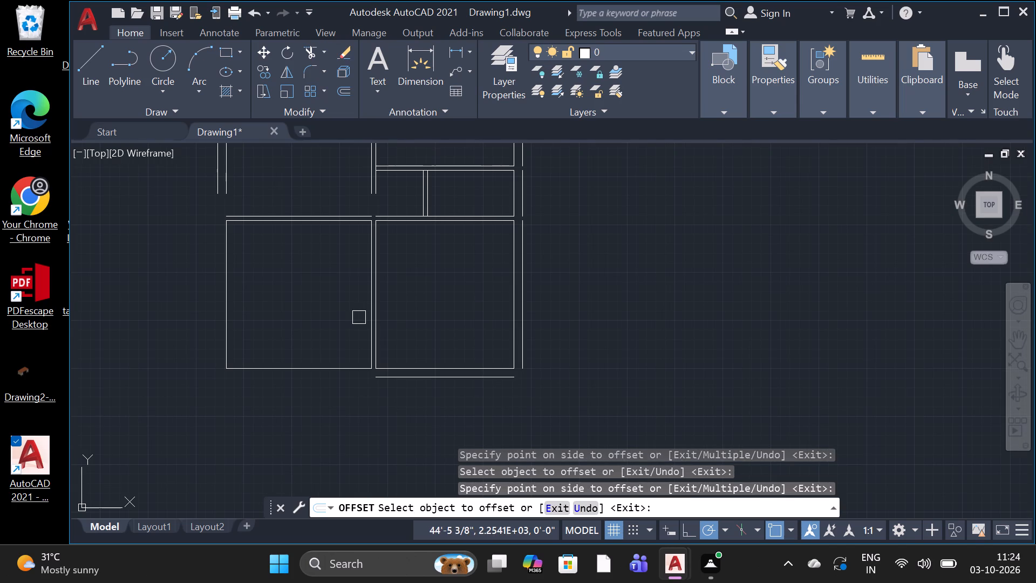
pyautogui.press('space')
# Offset the lower-west room's west wall line and bottom wall line 9" outward.
pyautogui.press('space')
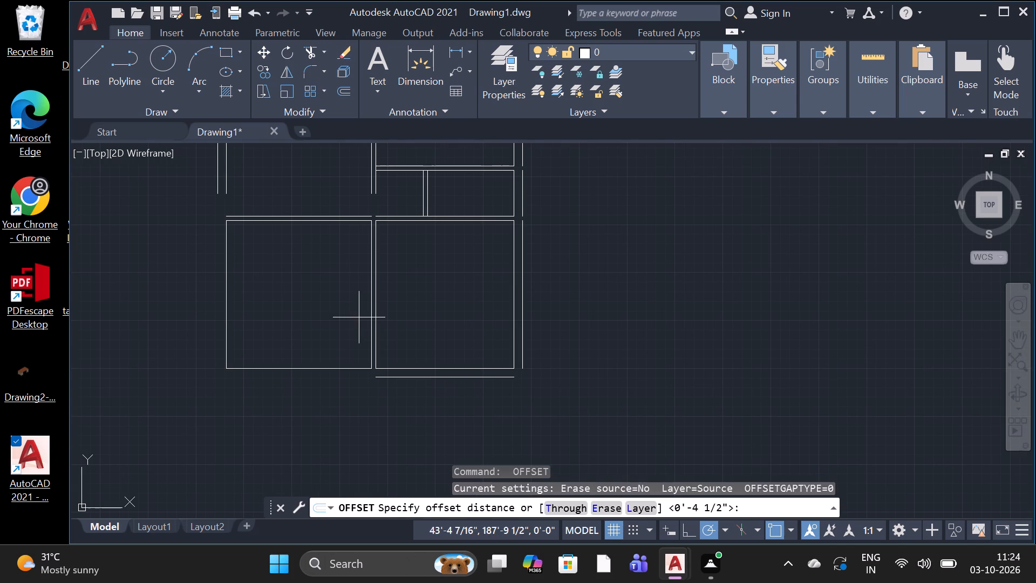
pyautogui.press('9')
pyautogui.write('"')
pyautogui.press('space')
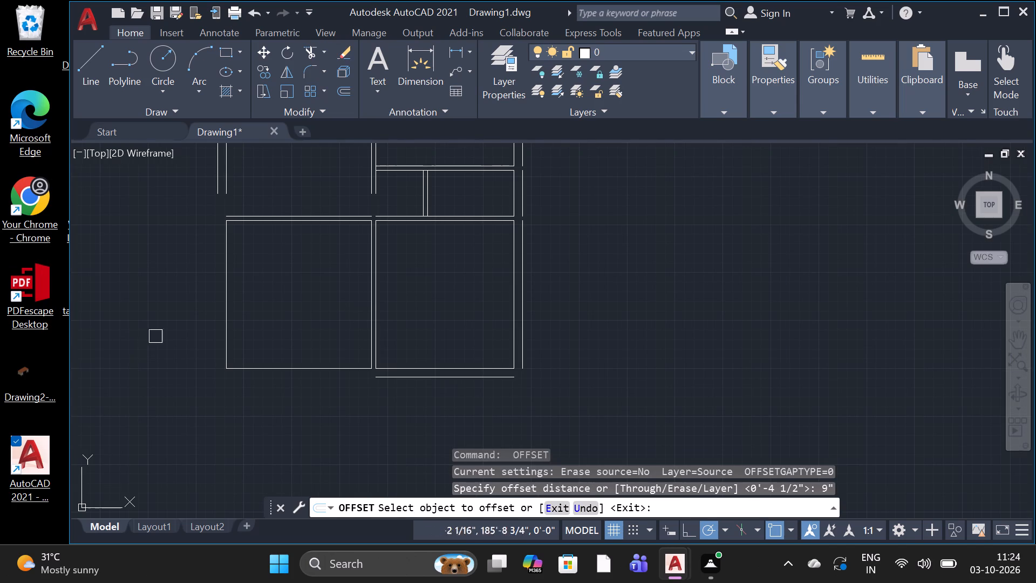
pyautogui.click(228, 288)
pyautogui.click(208, 306)
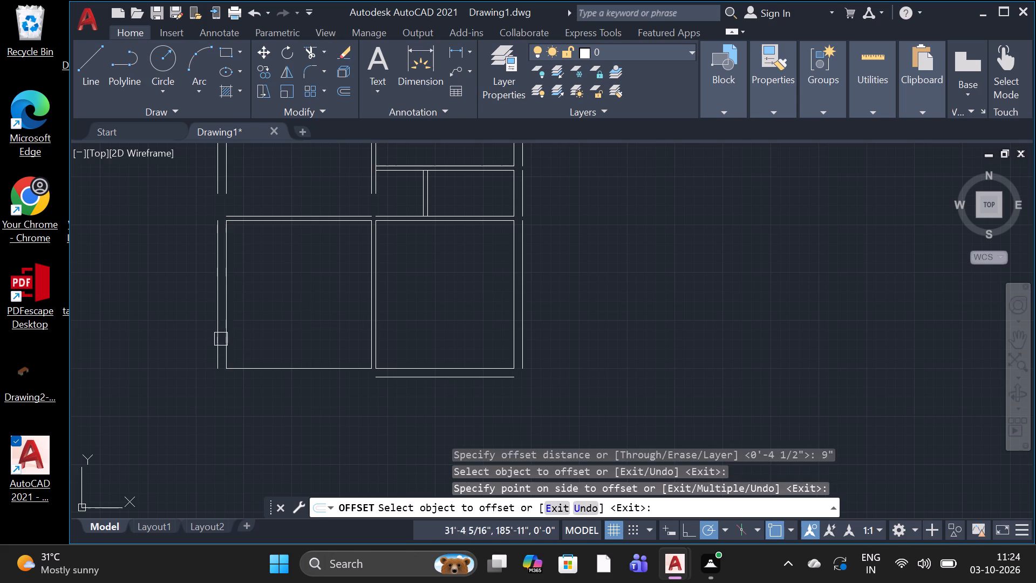
pyautogui.click(257, 368)
pyautogui.click(262, 442)
pyautogui.scroll(-2, 281, 424)
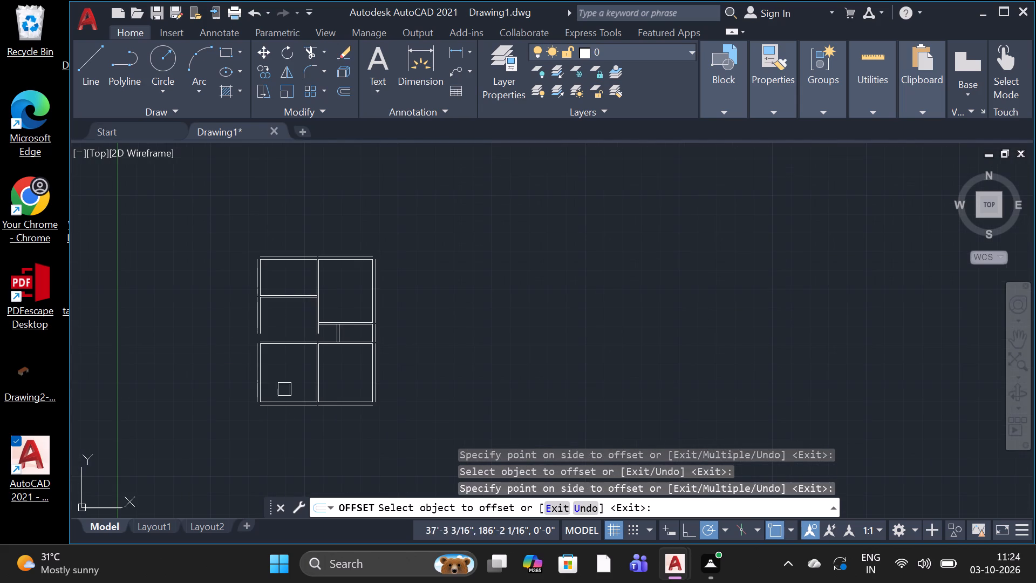
pyautogui.scroll(2, 285, 309)
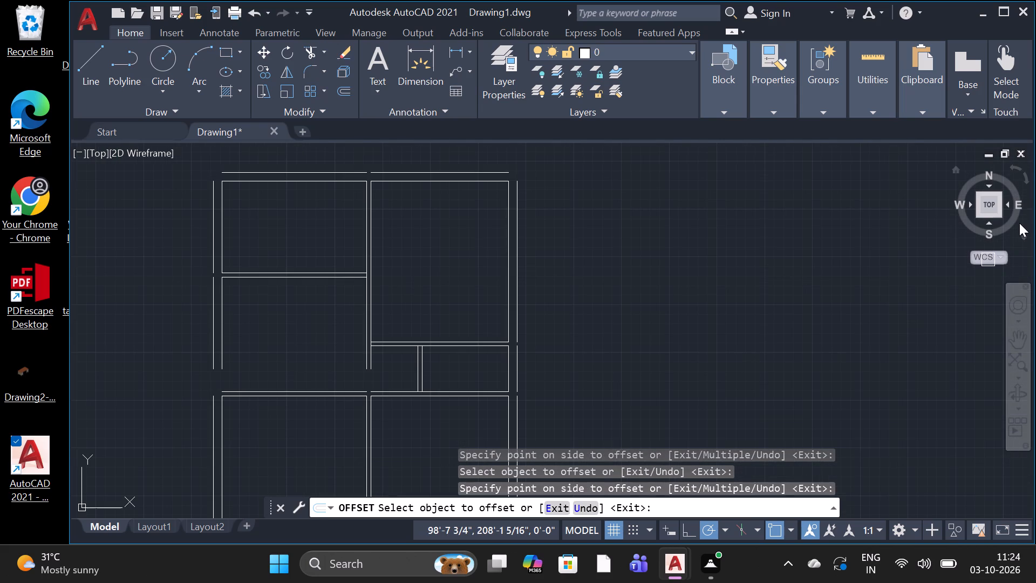
pyautogui.press('space')
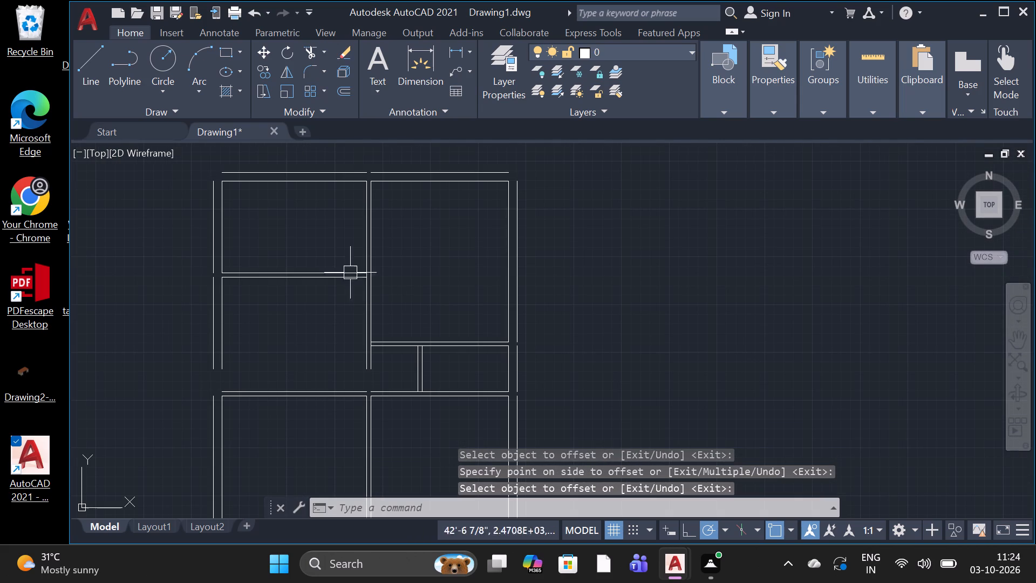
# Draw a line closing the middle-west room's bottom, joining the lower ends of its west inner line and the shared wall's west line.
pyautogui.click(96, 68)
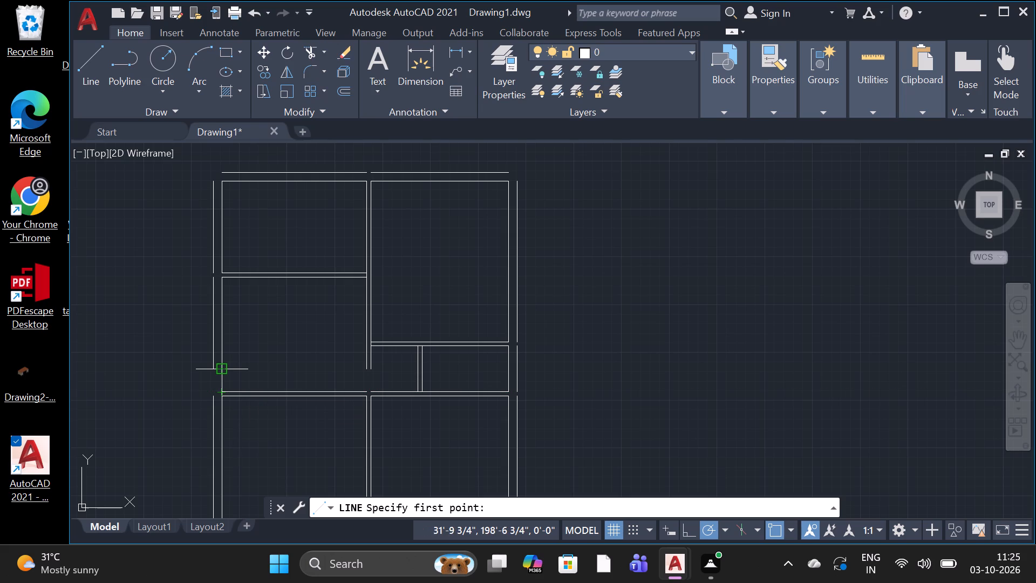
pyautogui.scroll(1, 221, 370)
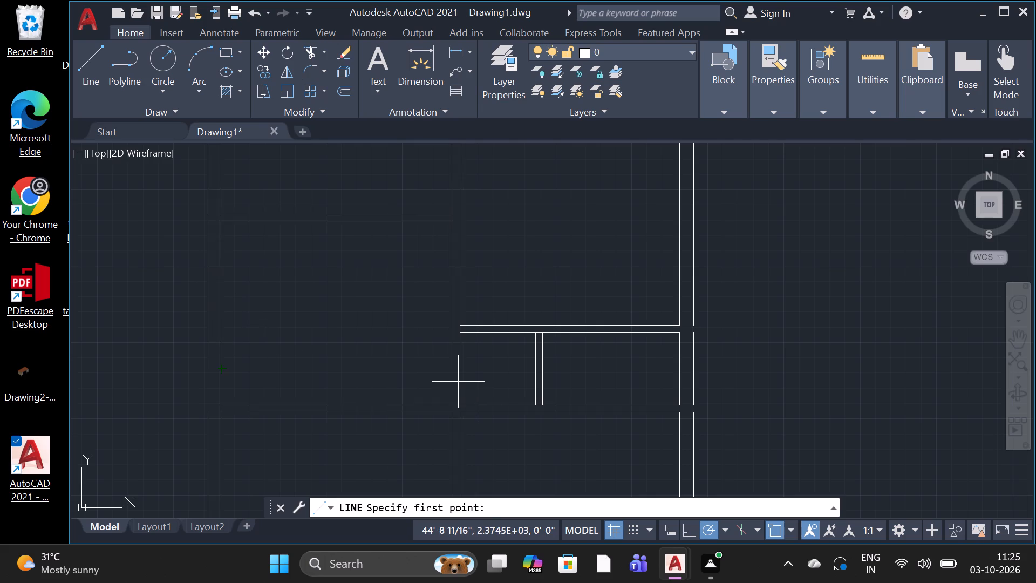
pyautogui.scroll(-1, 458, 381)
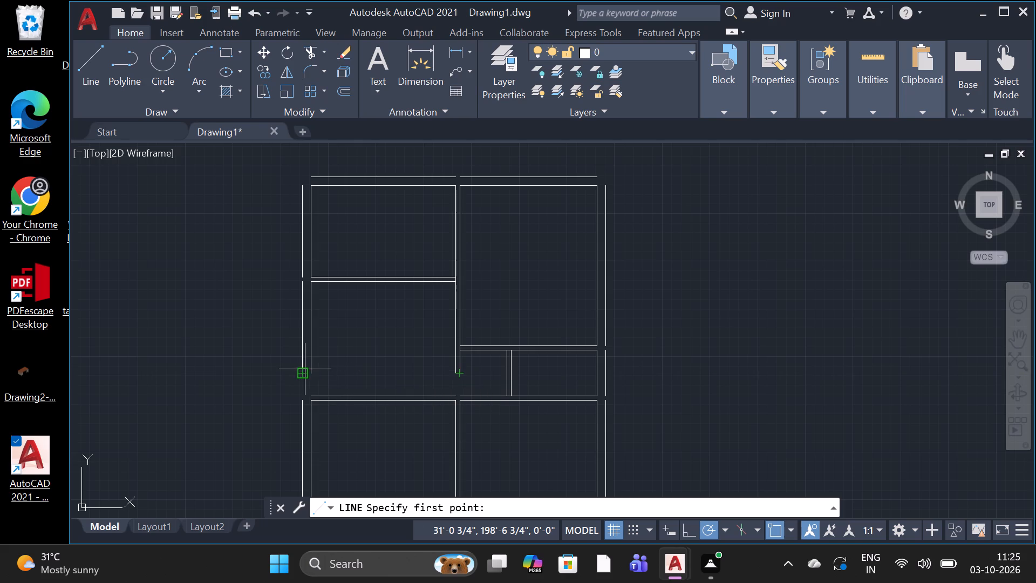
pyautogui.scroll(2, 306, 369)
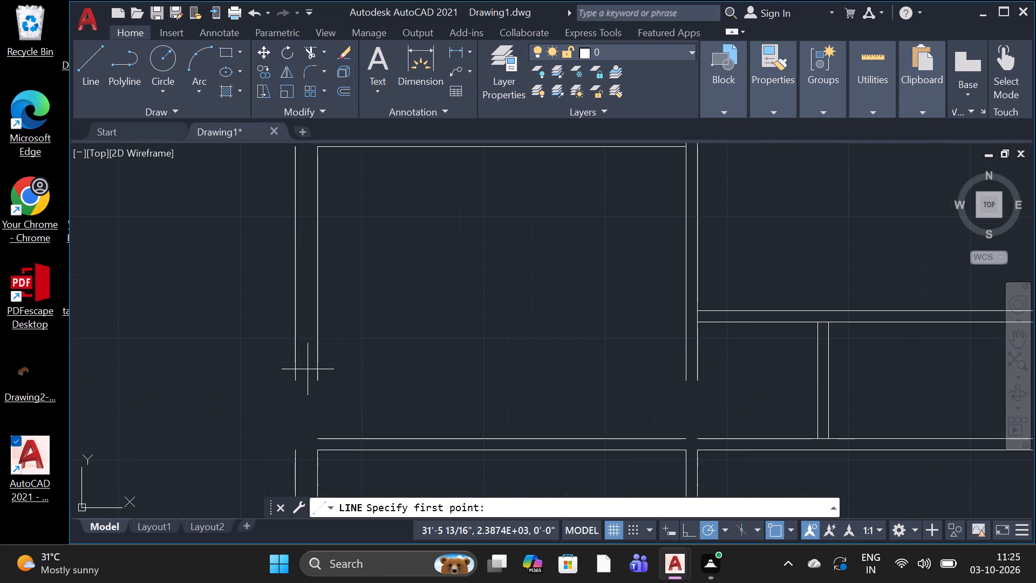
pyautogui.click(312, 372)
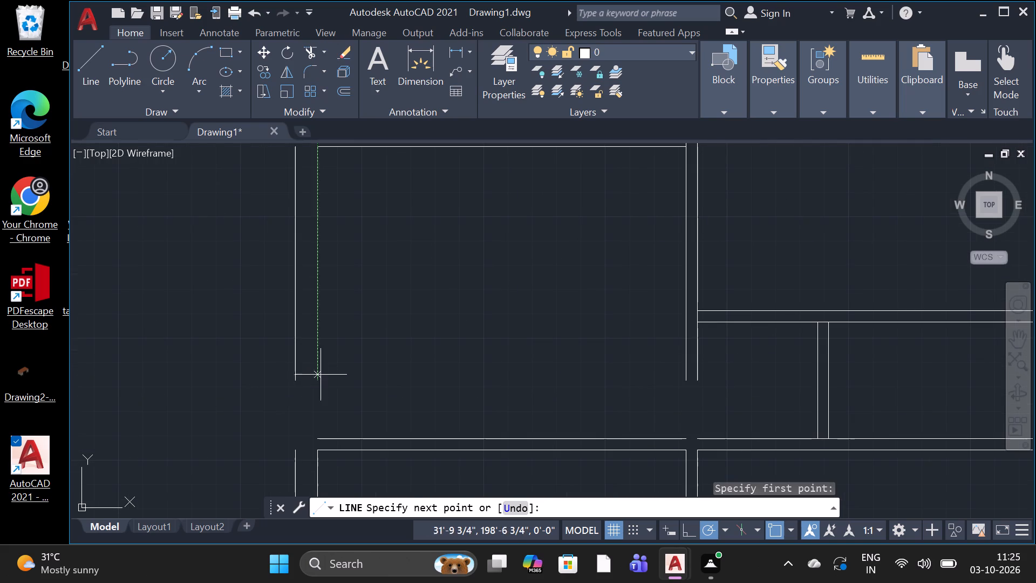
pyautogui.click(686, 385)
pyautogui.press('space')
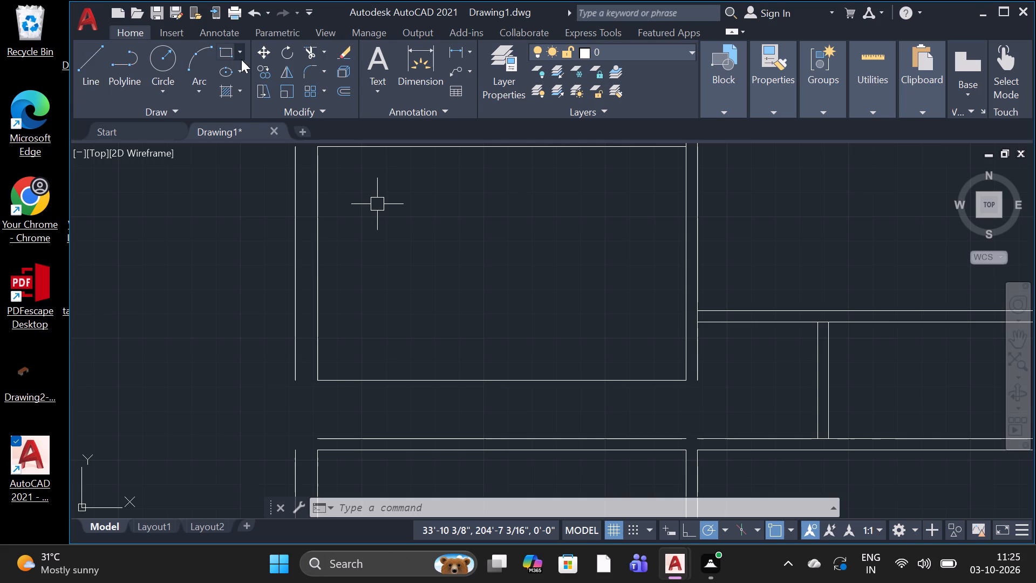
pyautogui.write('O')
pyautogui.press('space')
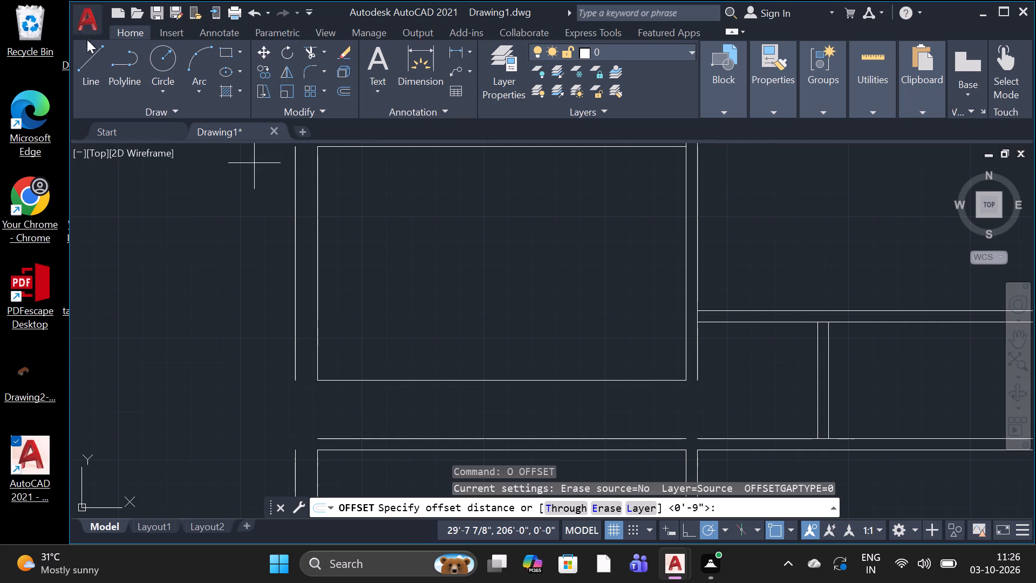
# Draw a line down the middle-west room's west inner line to about 1' above its lower end, continuing due east to the shared wall.
pyautogui.click(98, 57)
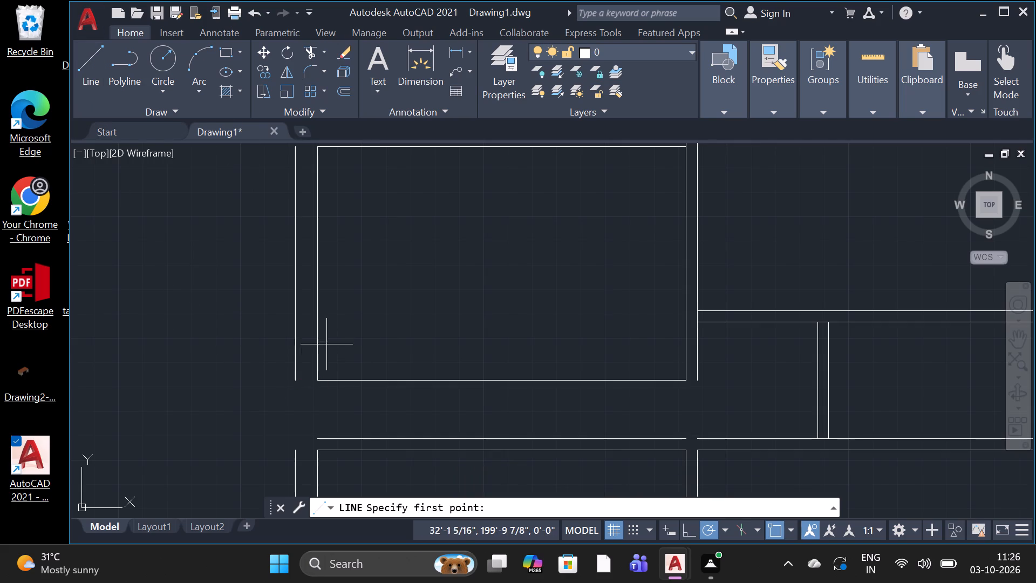
pyautogui.click(319, 255)
pyautogui.click(315, 306)
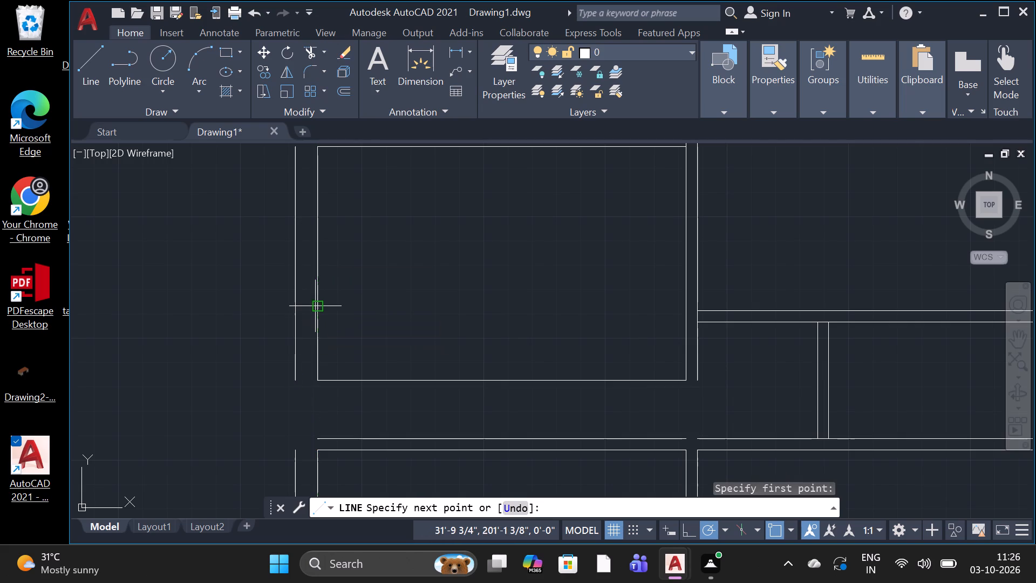
pyautogui.click(314, 352)
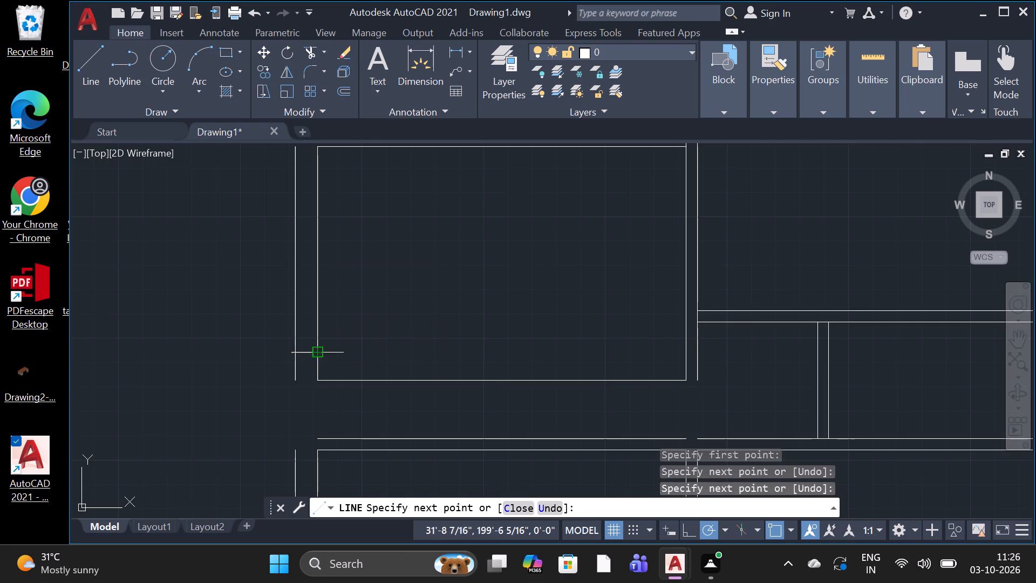
pyautogui.click(686, 347)
pyautogui.press('space')
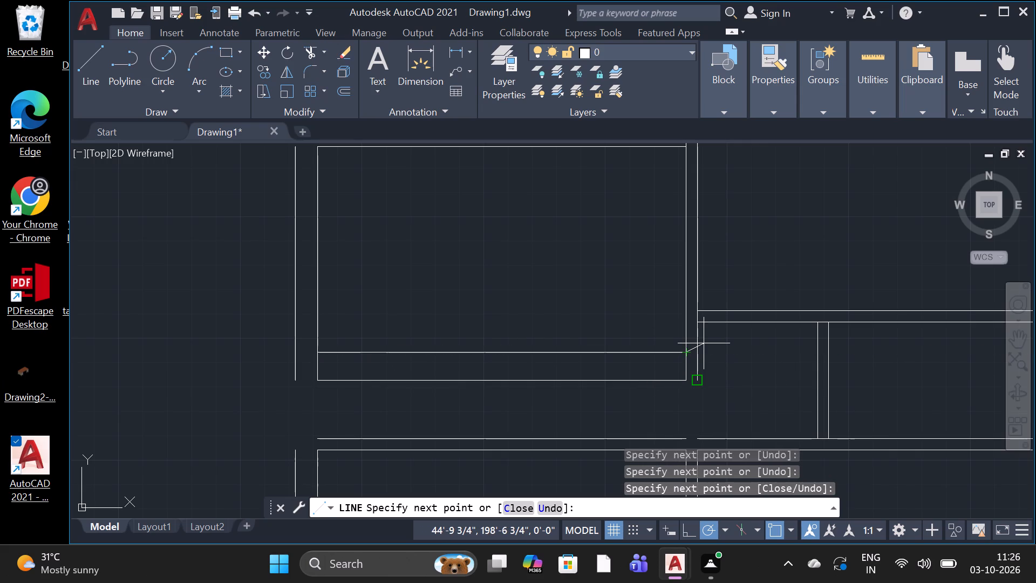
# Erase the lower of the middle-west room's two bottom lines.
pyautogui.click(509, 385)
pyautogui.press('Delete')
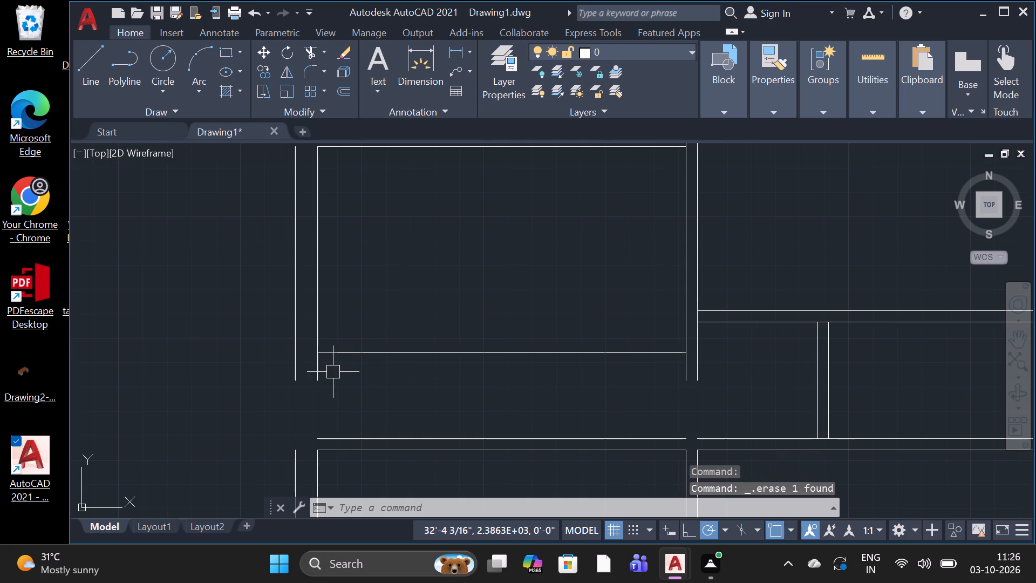
# Erase the middle-west room's original west inner line that runs past the new bottom line.
pyautogui.scroll(2, 326, 377)
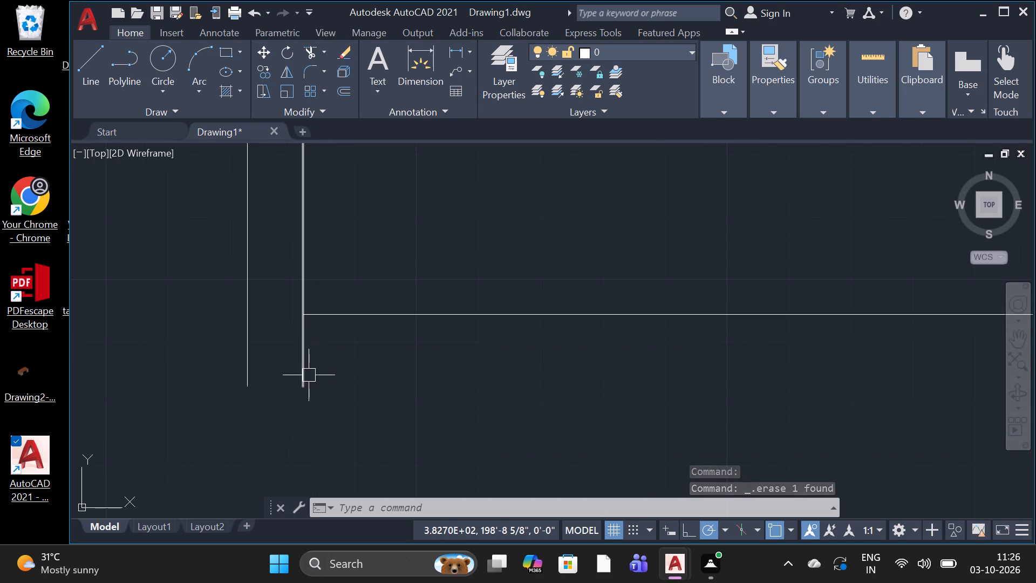
pyautogui.click(317, 375)
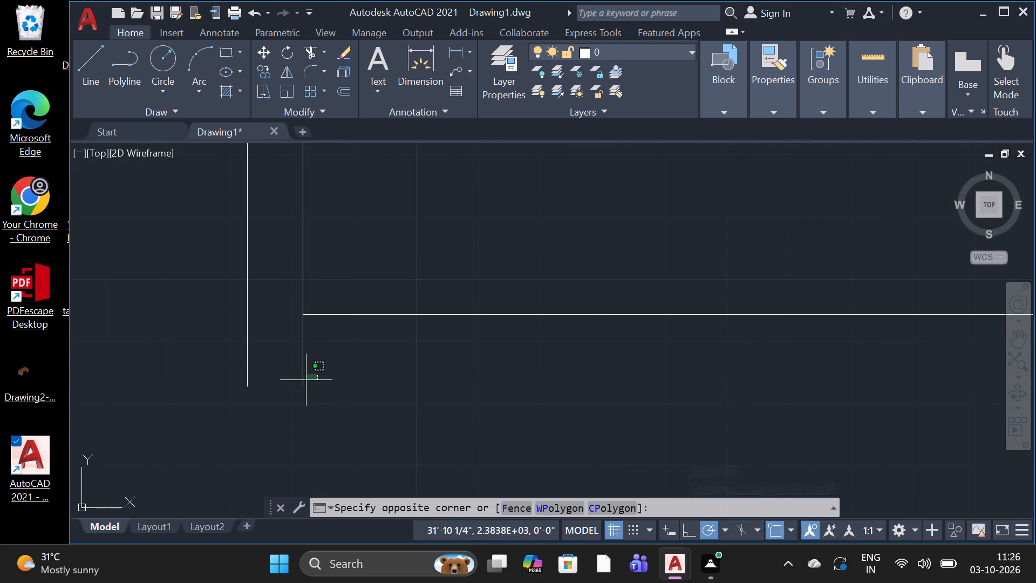
pyautogui.click(306, 380)
pyautogui.click(301, 375)
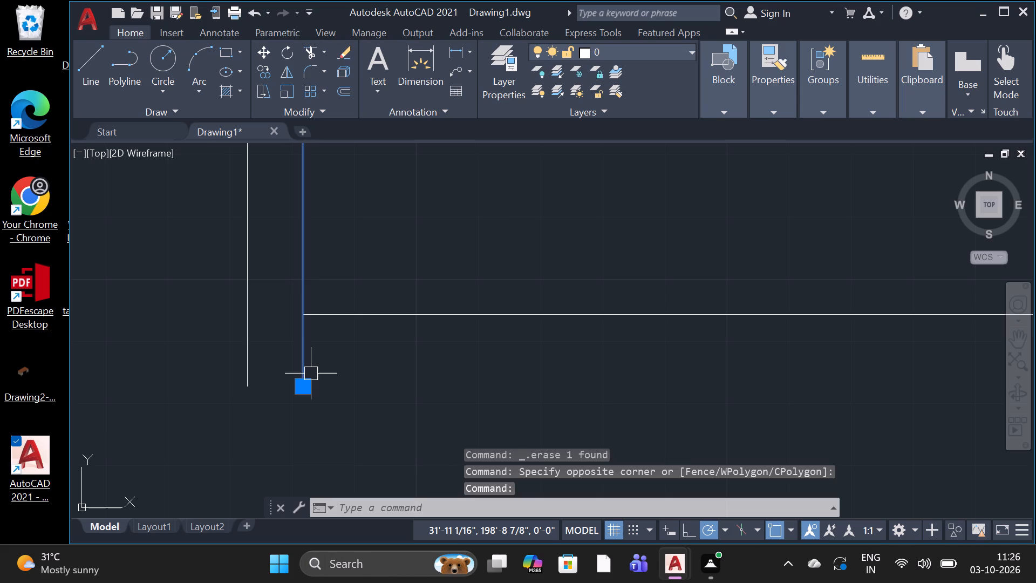
pyautogui.press('Delete')
pyautogui.scroll(-2, 311, 374)
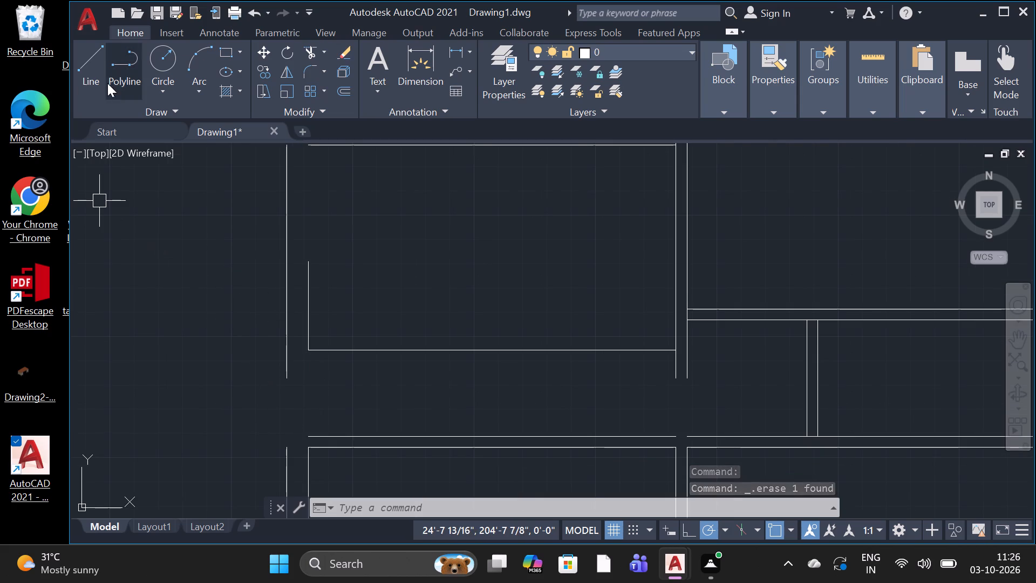
# Offset the middle-west room's new bottom line 4.5" downward.
pyautogui.press('o')
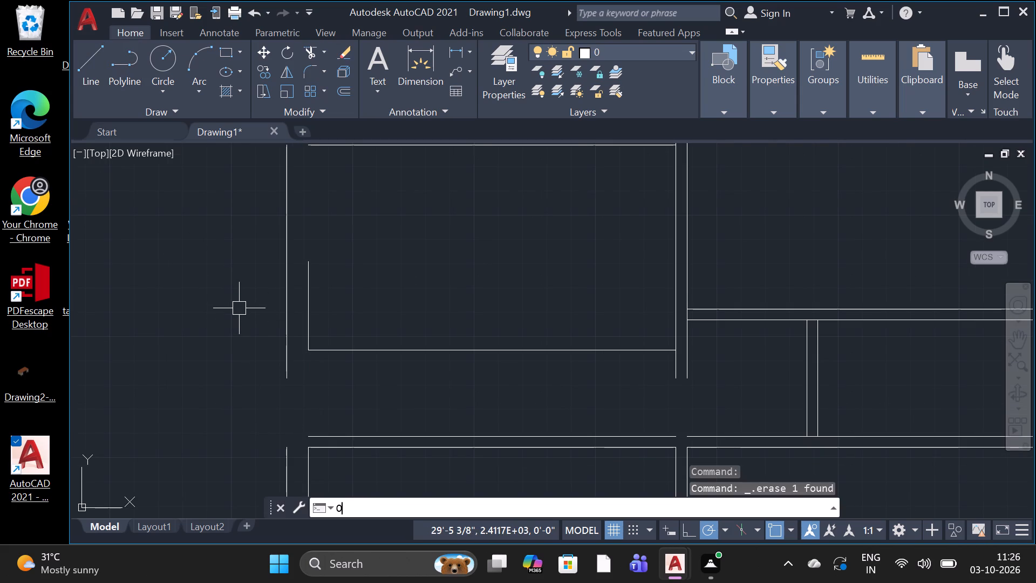
pyautogui.press('space')
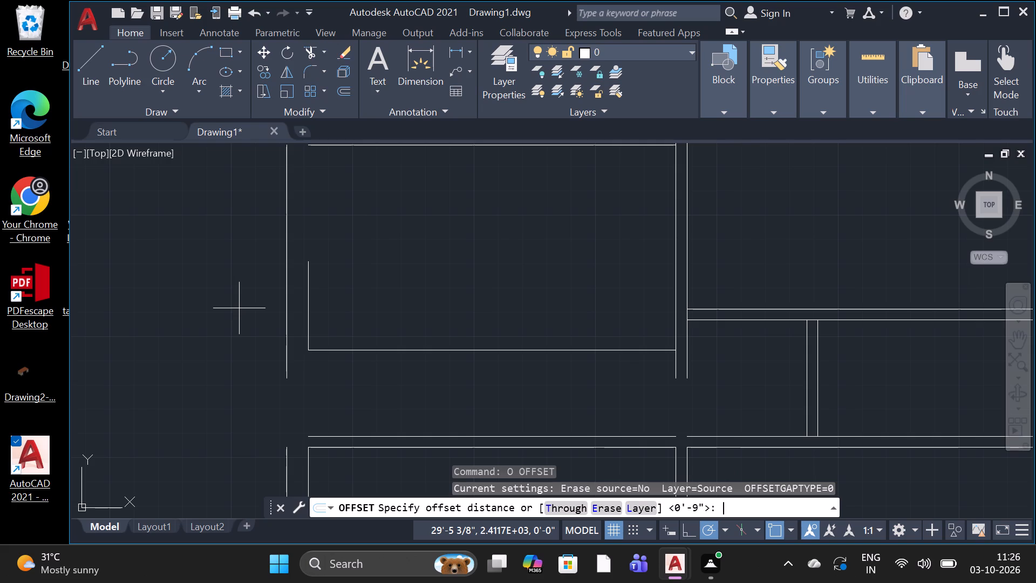
pyautogui.press('4')
pyautogui.press('.')
pyautogui.press('5')
pyautogui.write('"')
pyautogui.press('space')
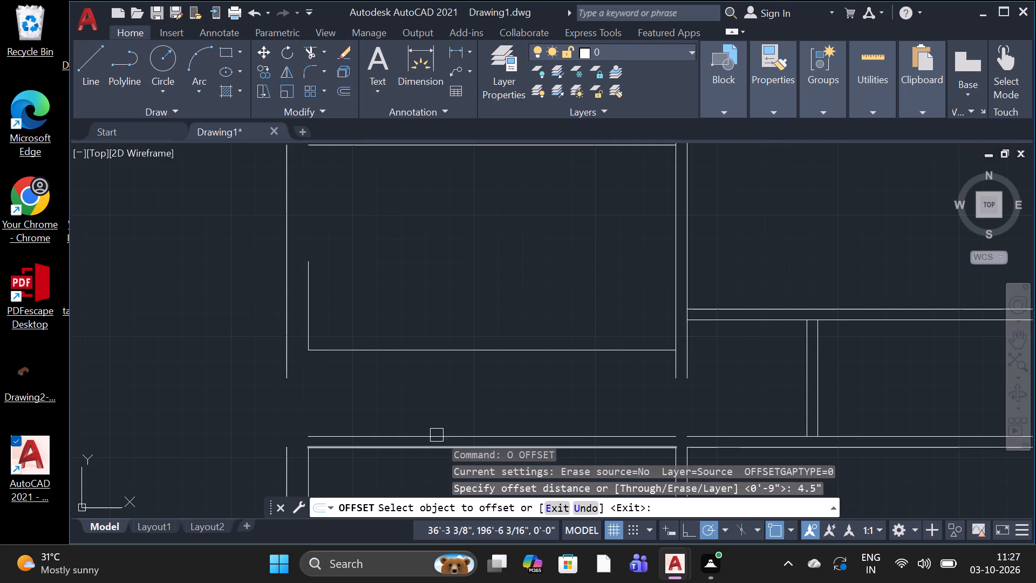
pyautogui.click(420, 356)
pyautogui.click(418, 385)
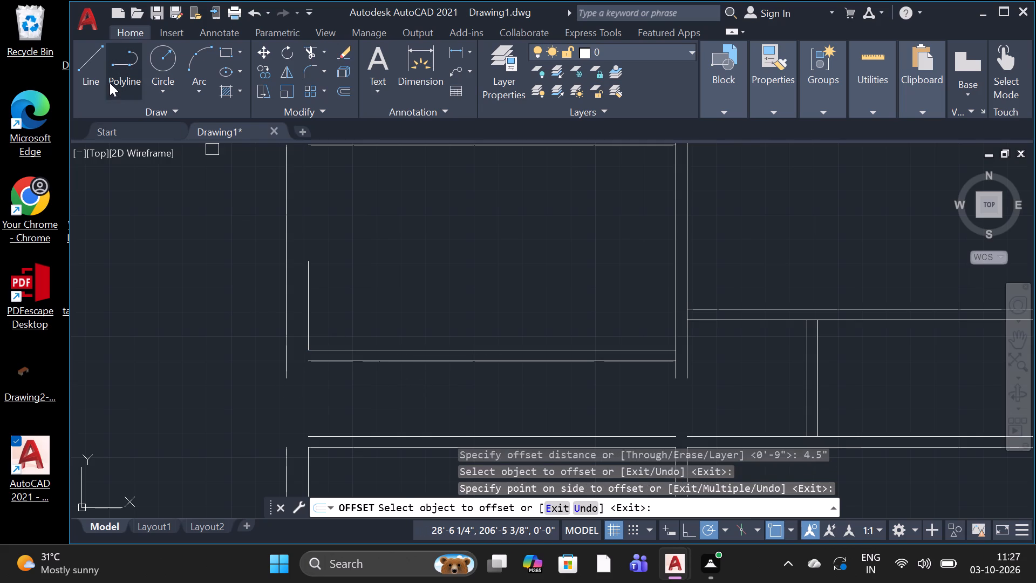
# Draw the passage's west line from the west end of the offset line due south to the lower-west room's outer top wall line.
pyautogui.click(80, 68)
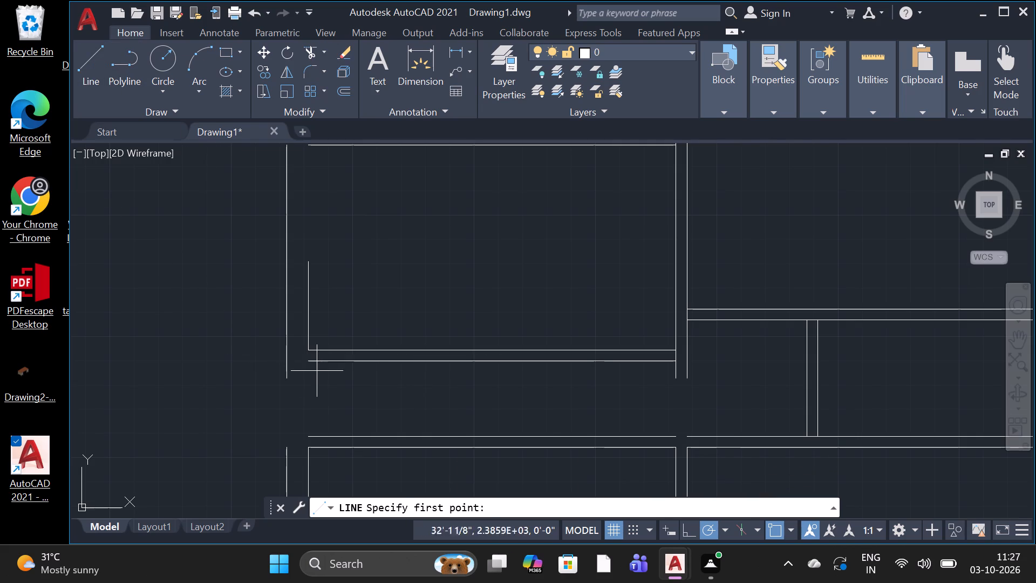
pyautogui.moveTo(306, 362); pyautogui.dragTo(306, 382)
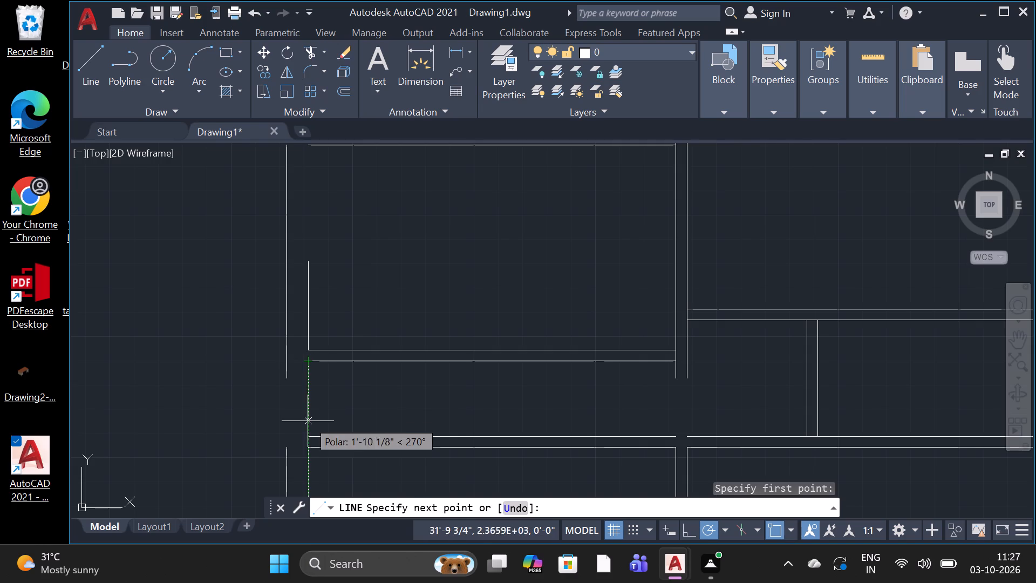
pyautogui.moveTo(308, 423); pyautogui.dragTo(305, 430)
pyautogui.click(305, 430)
pyautogui.moveTo(304, 432); pyautogui.dragTo(304, 438)
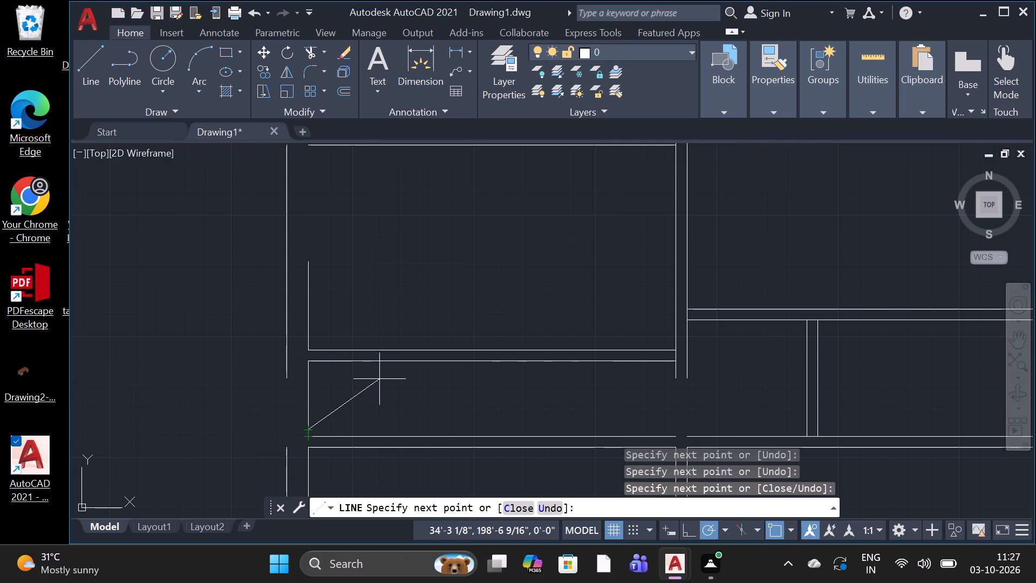
pyautogui.scroll(3, 250, 432)
pyautogui.scroll(-1, 388, 354)
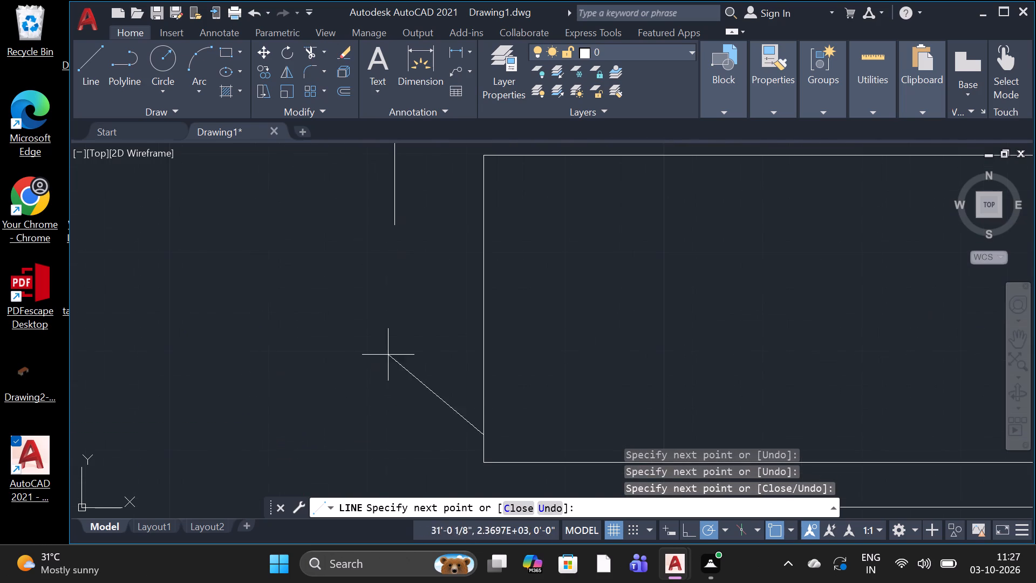
pyautogui.scroll(-2, 391, 350)
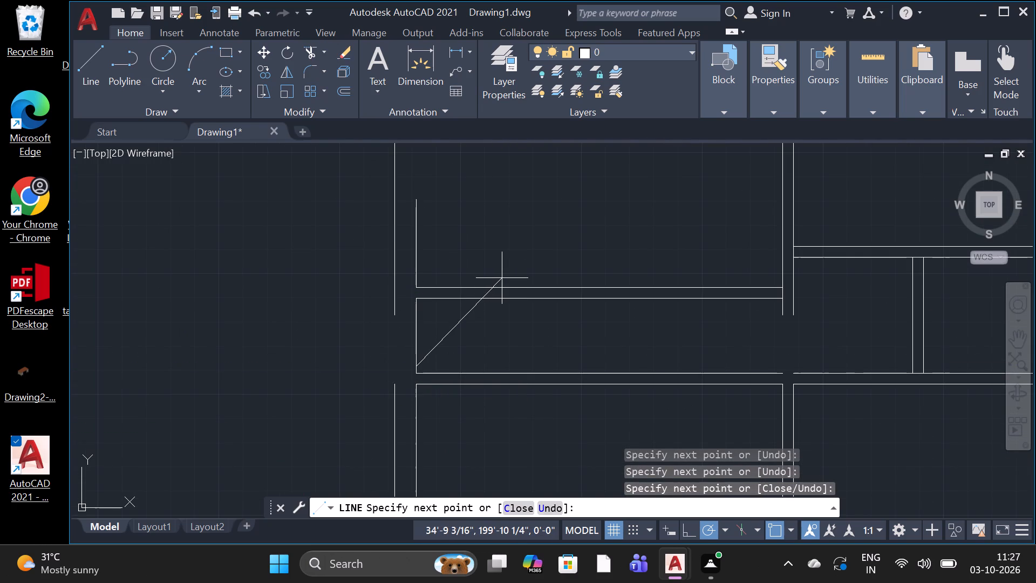
pyautogui.press('space')
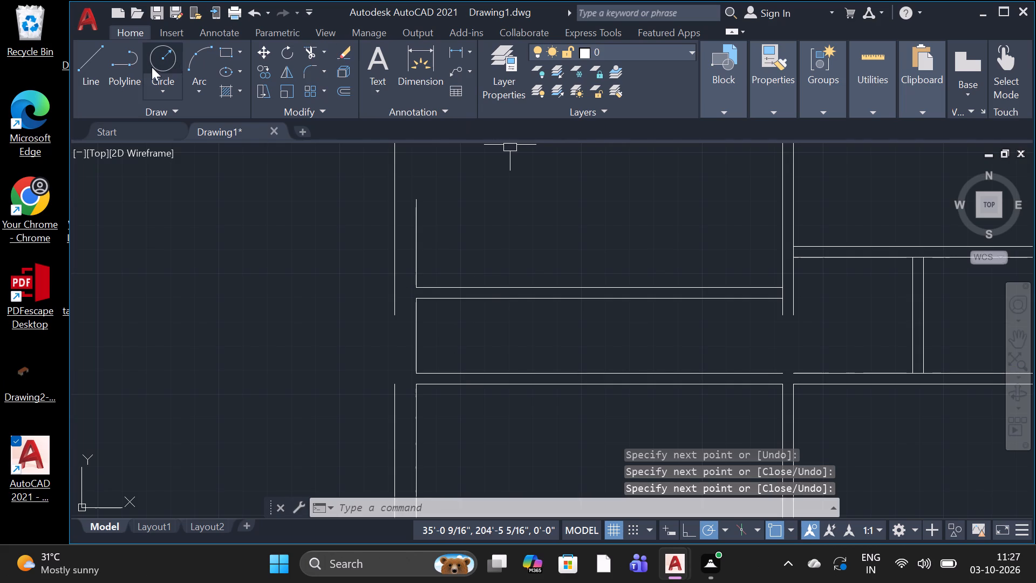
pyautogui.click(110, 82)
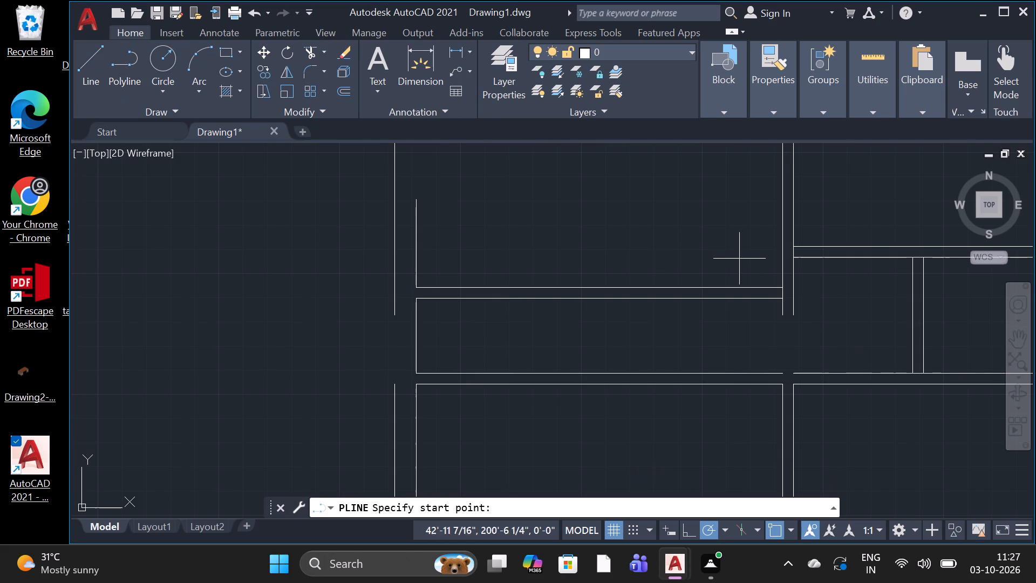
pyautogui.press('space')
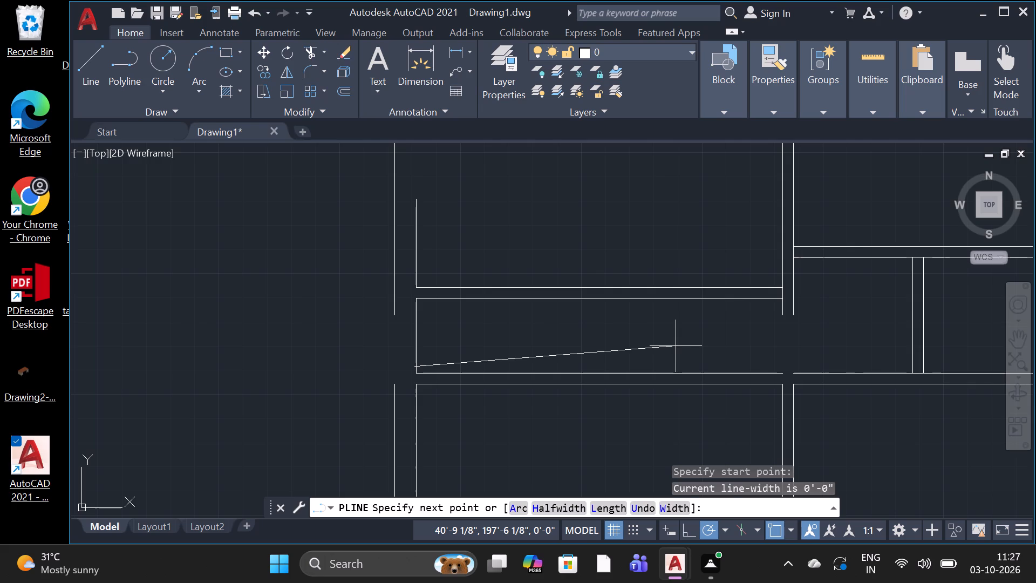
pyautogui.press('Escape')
# Offset the passage's top line 4.5" upward and its bottom line 4.5" downward.
pyautogui.write('OF')
pyautogui.press('space')
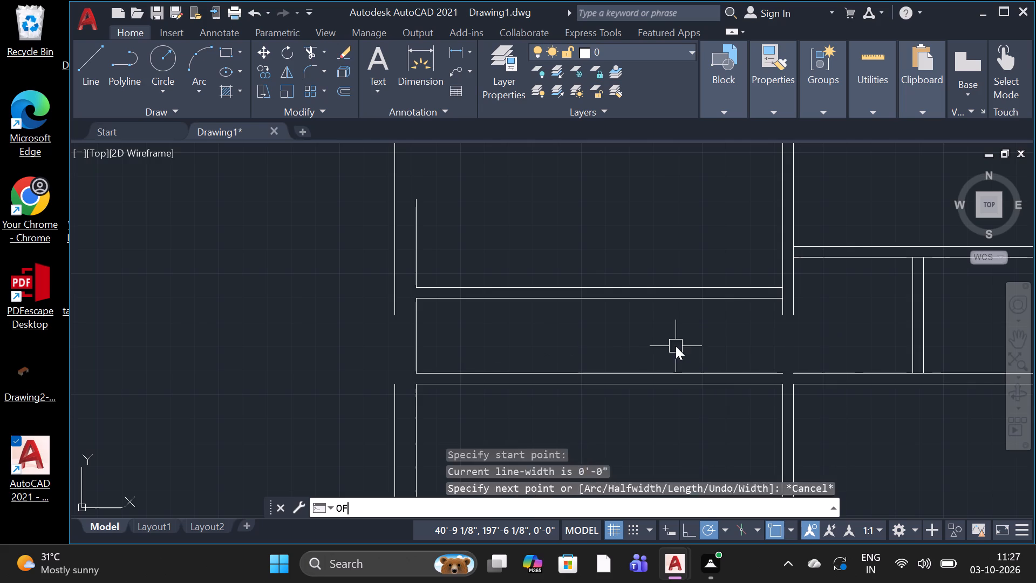
pyautogui.press('space')
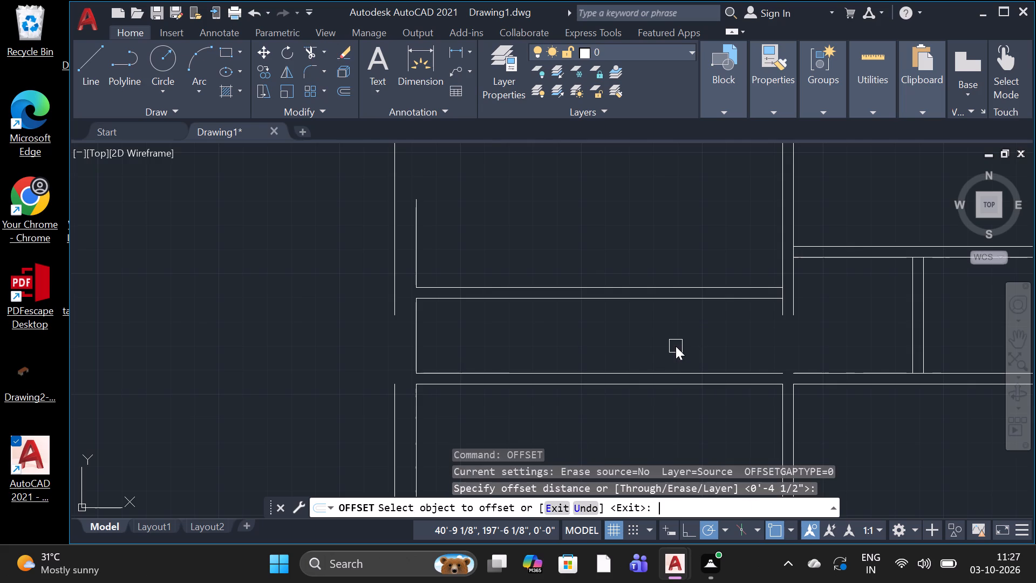
pyautogui.click(481, 303)
pyautogui.click(481, 287)
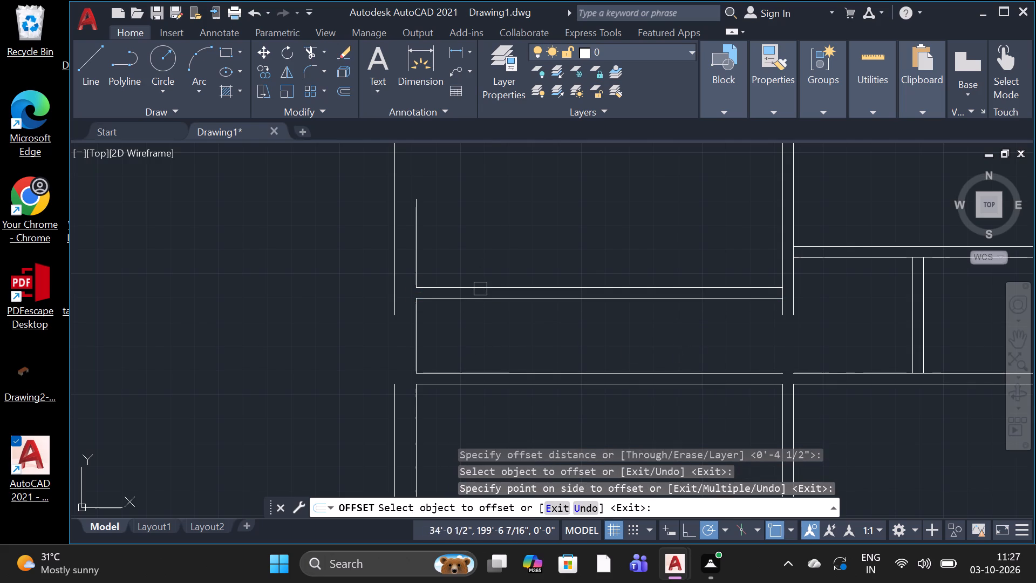
pyautogui.click(482, 372)
pyautogui.click(481, 387)
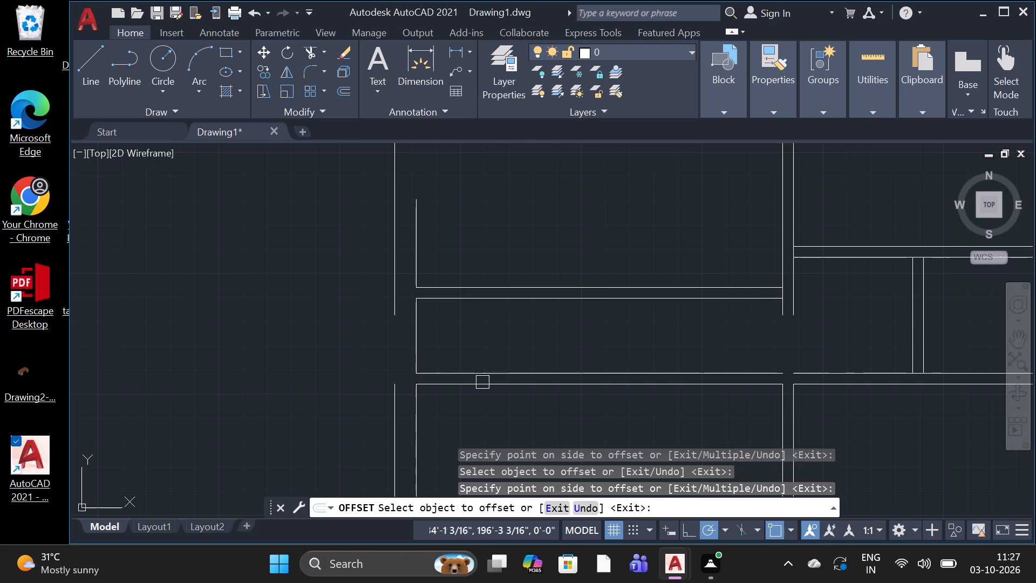
pyautogui.press('space')
# Offset the passage's west line 9" outward to the west.
pyautogui.write('O')
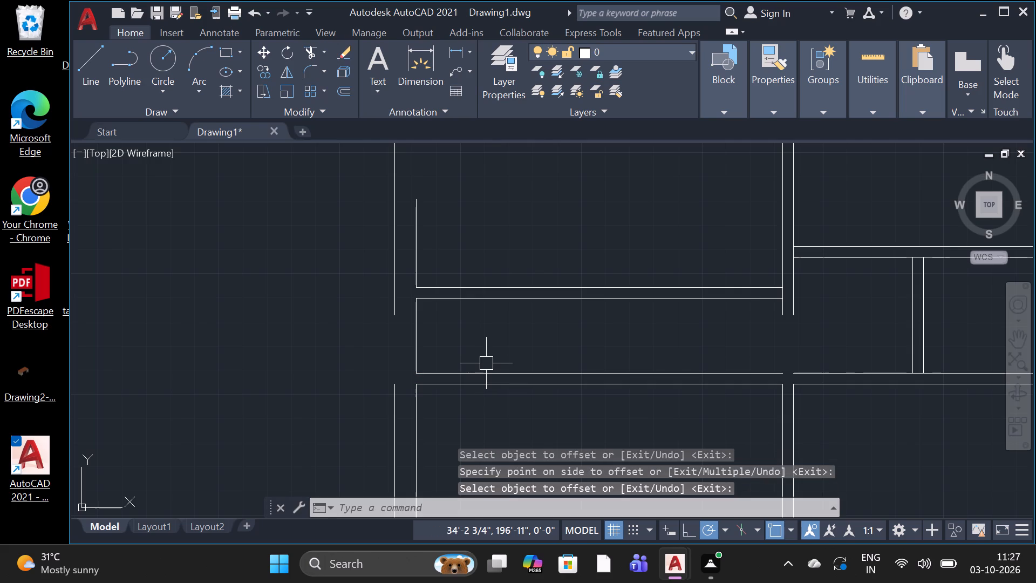
pyautogui.press('space')
pyautogui.press('9')
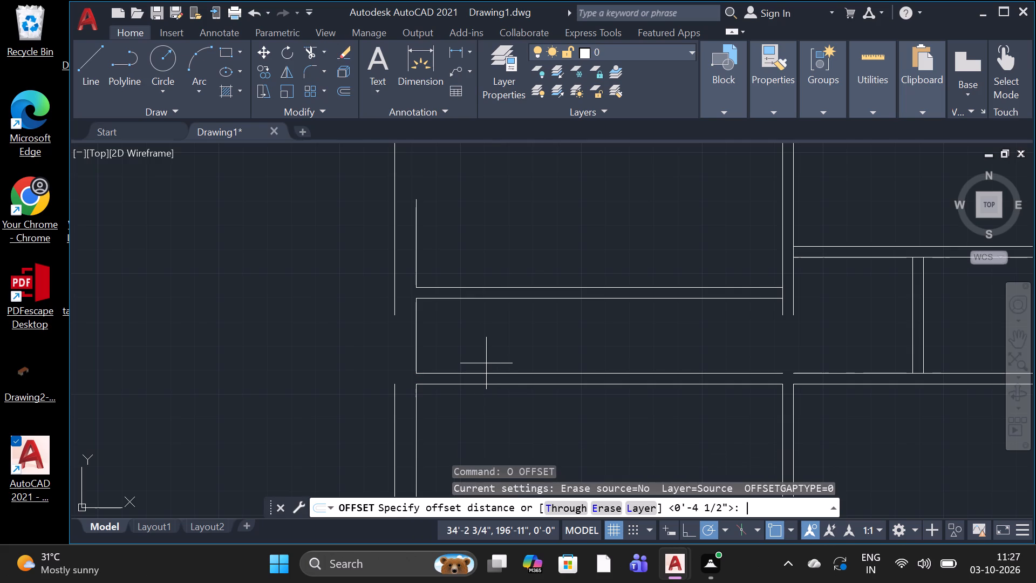
pyautogui.write('"')
pyautogui.press('space')
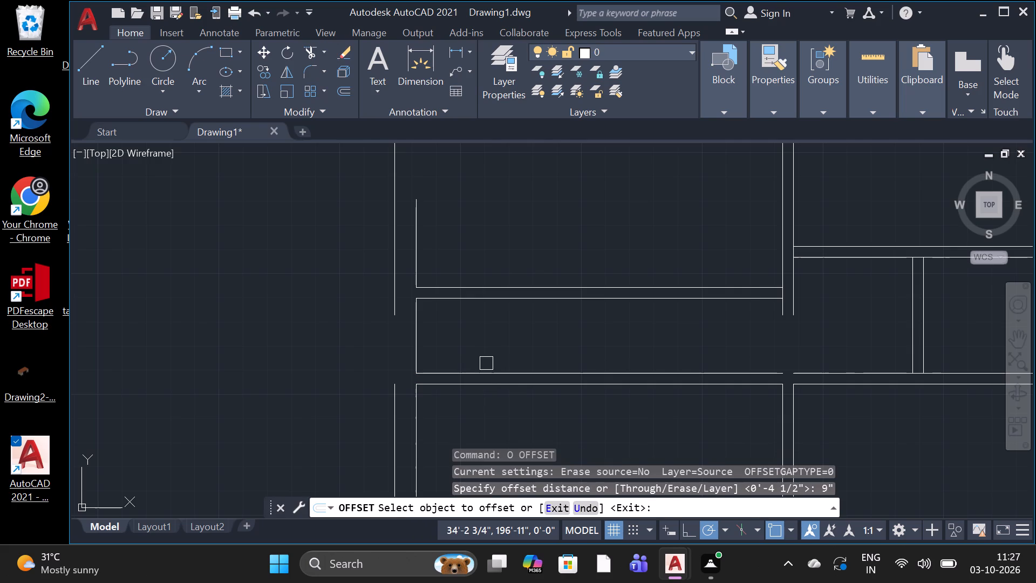
pyautogui.click(415, 352)
pyautogui.click(366, 354)
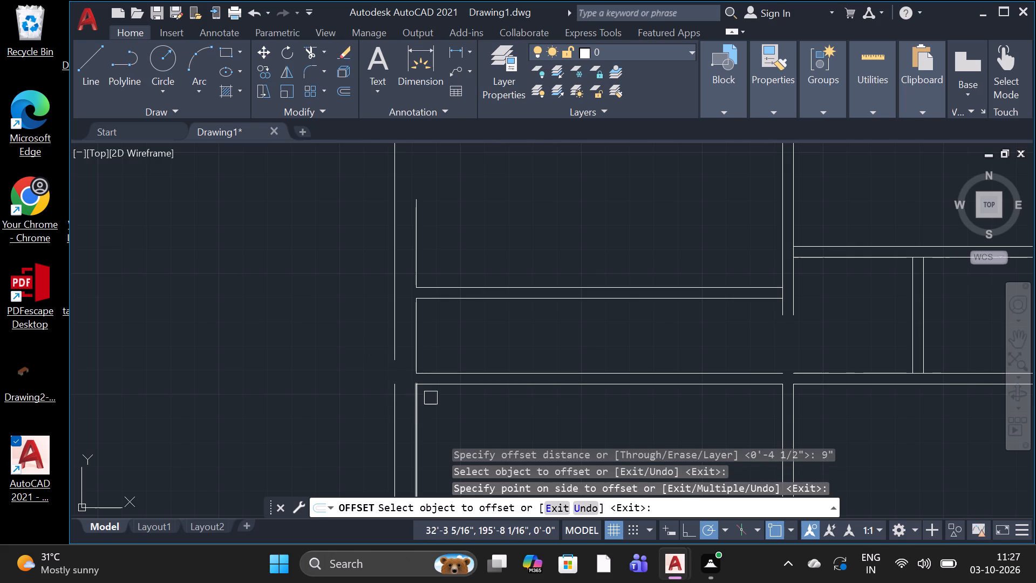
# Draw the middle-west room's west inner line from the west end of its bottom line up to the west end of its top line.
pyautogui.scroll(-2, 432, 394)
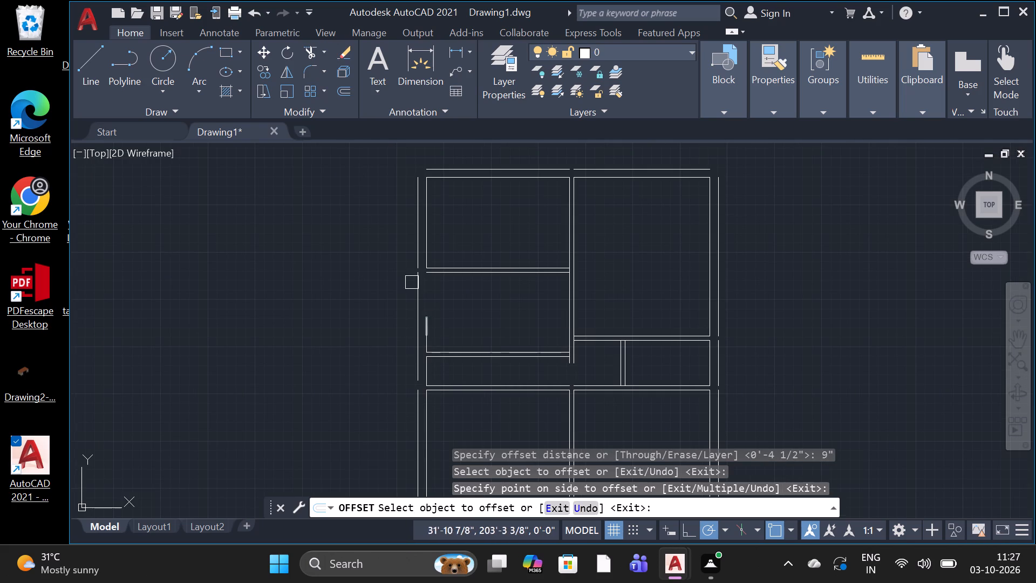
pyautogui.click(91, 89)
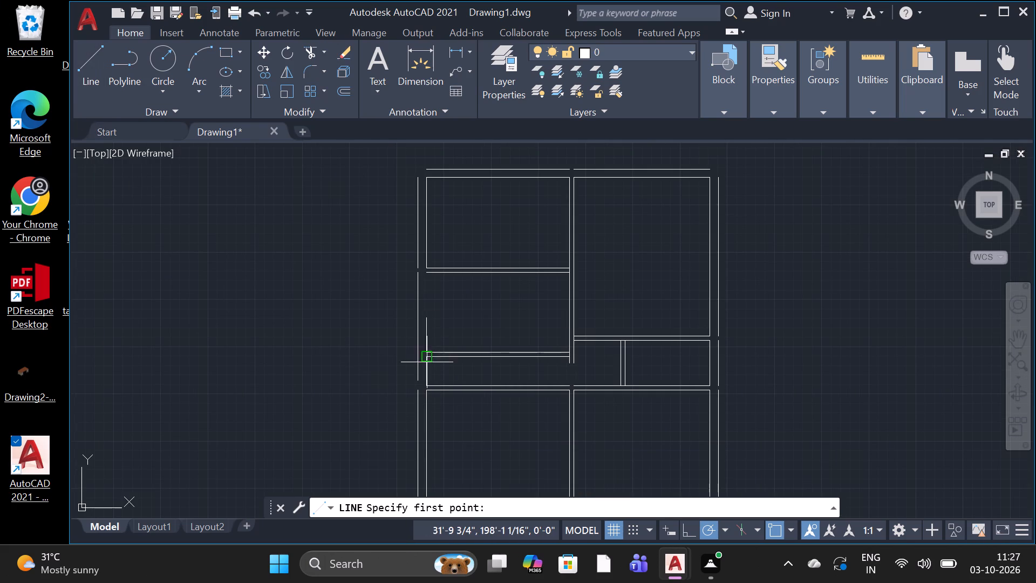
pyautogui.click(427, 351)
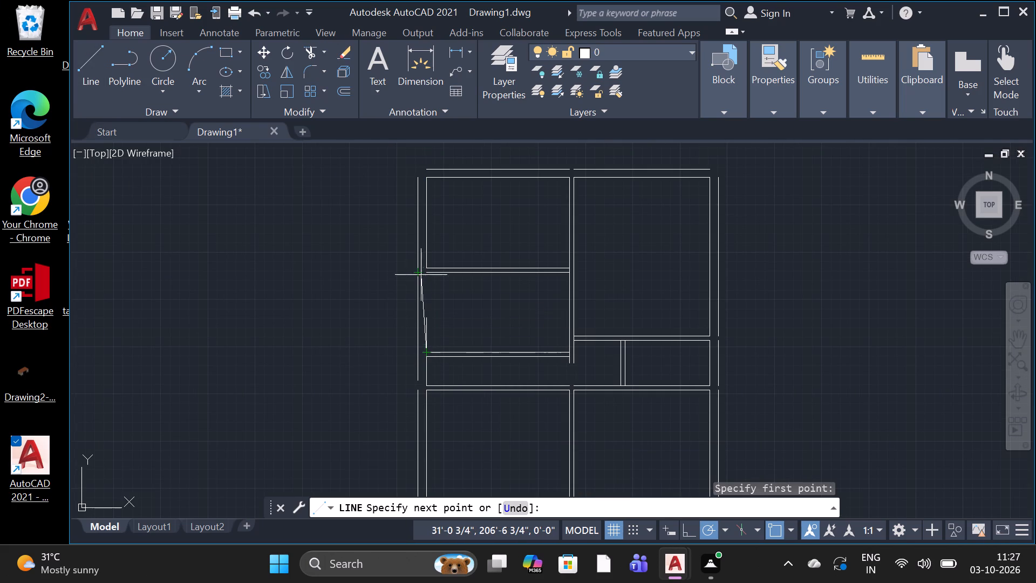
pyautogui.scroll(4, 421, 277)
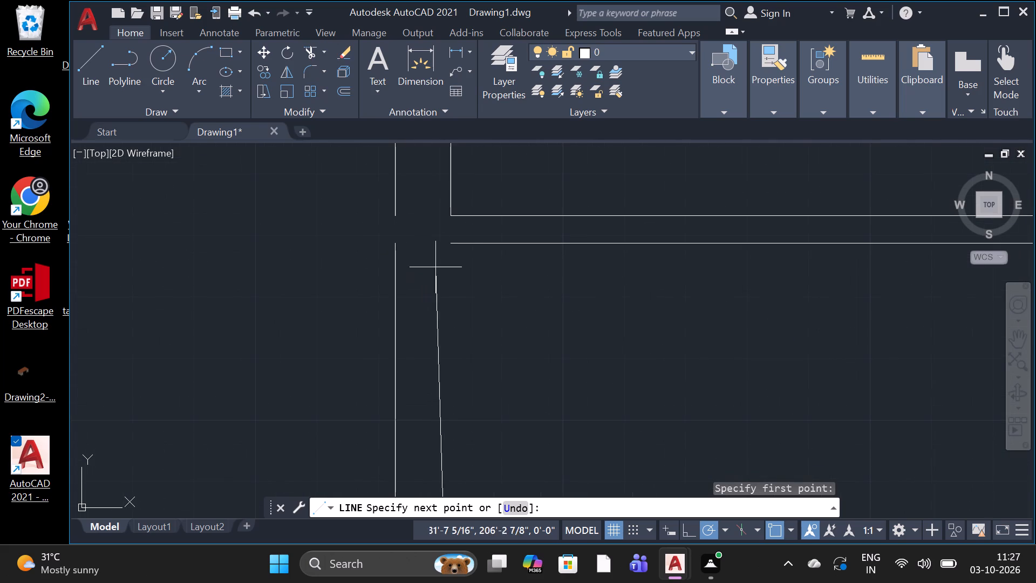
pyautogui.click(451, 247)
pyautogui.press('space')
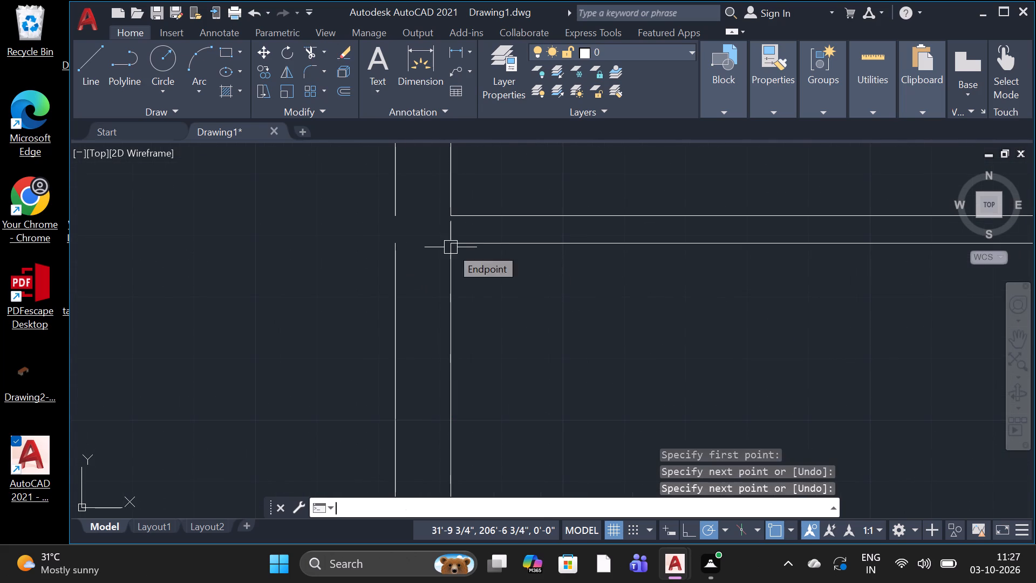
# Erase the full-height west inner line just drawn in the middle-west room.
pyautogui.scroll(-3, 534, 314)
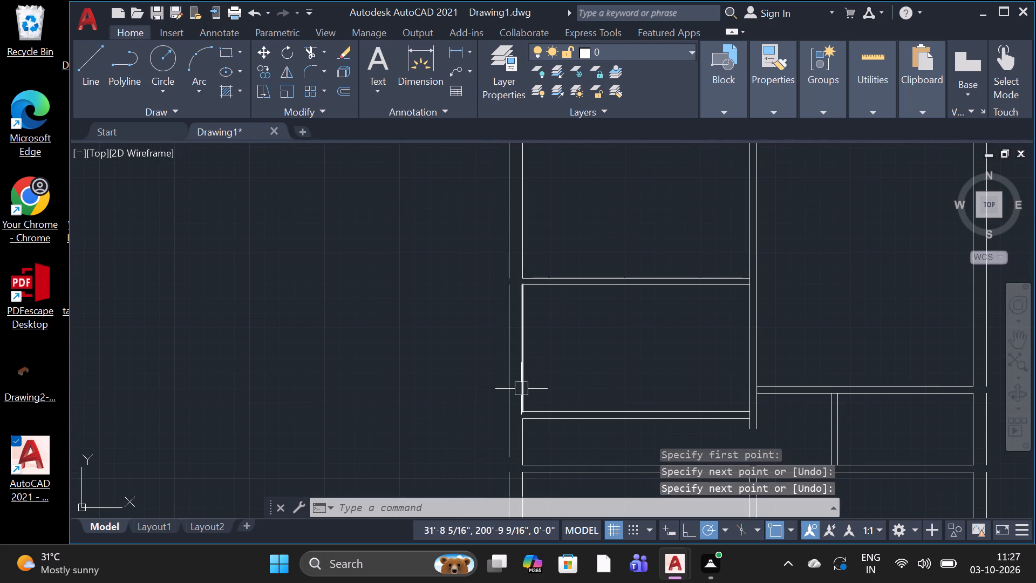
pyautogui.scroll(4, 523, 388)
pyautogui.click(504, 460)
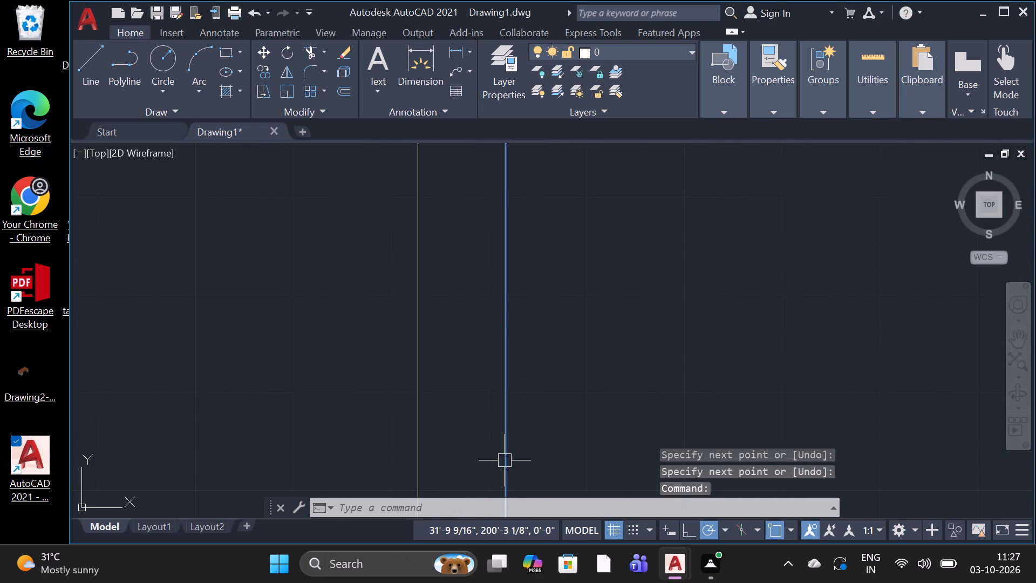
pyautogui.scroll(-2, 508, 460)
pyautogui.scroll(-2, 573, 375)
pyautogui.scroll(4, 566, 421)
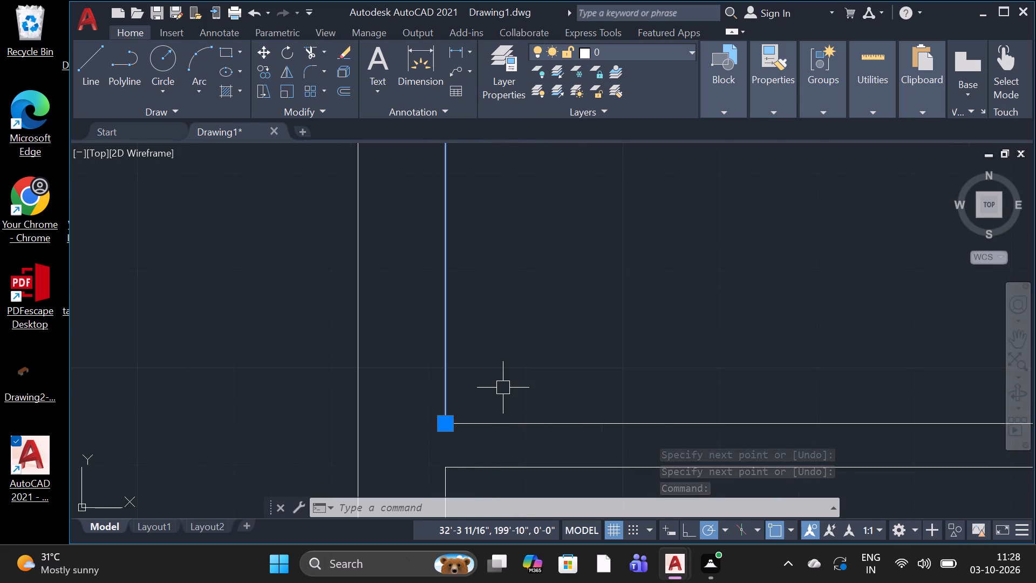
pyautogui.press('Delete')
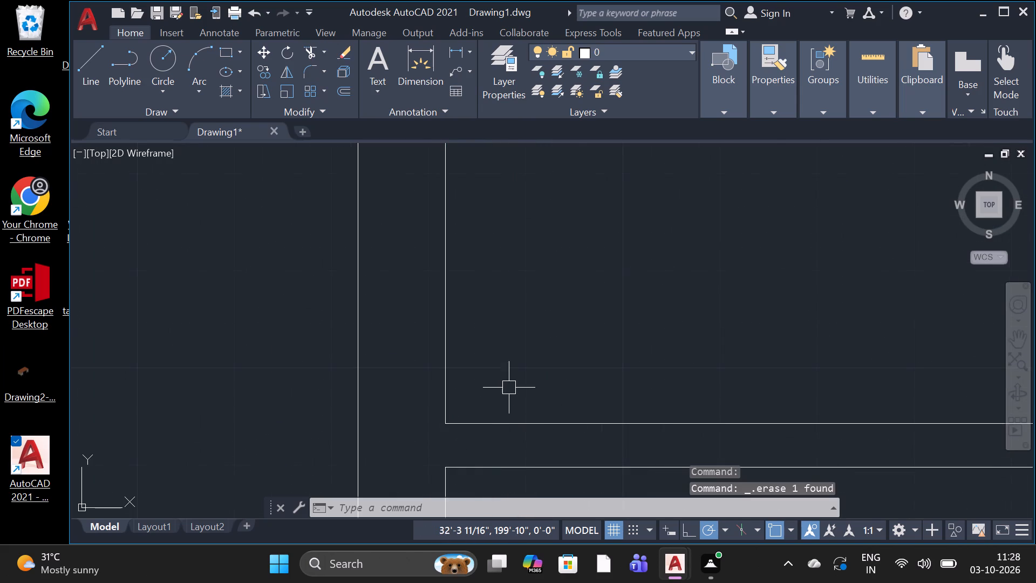
# Erase the two short leftover segments of the west inner line above the middle-west room's southwest corner.
pyautogui.scroll(-3, 583, 381)
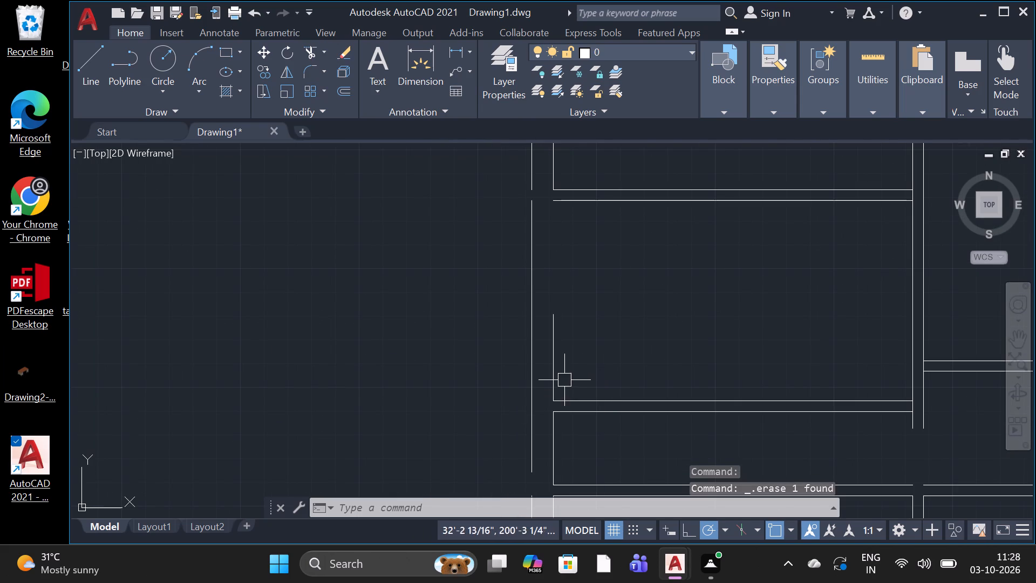
pyautogui.click(553, 371)
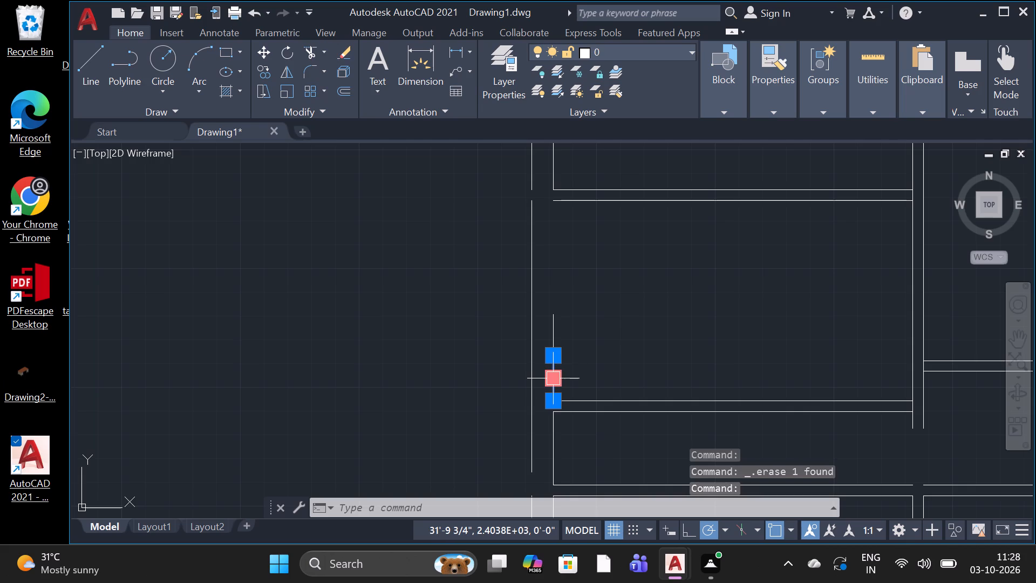
pyautogui.click(555, 333)
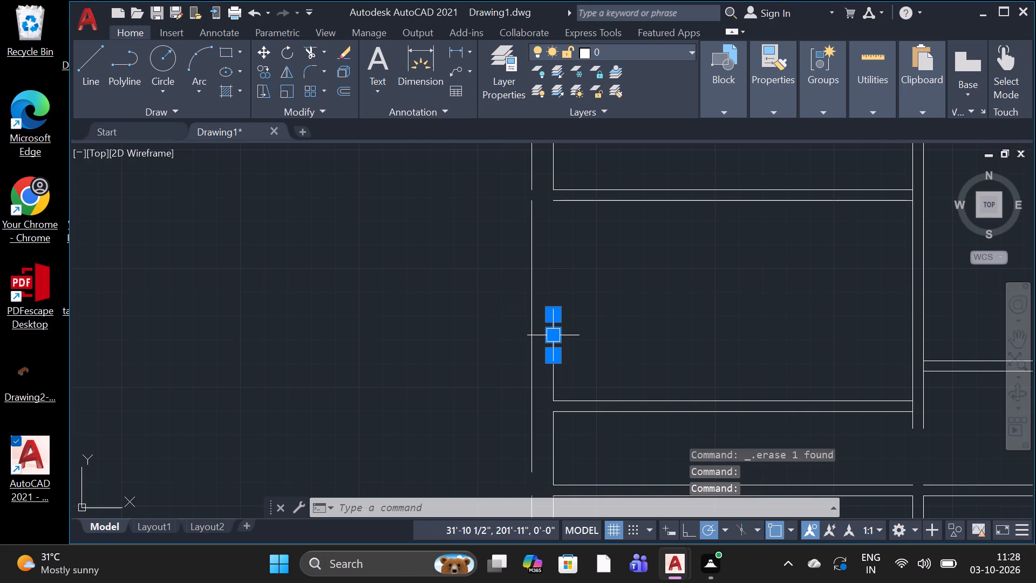
pyautogui.press('Delete')
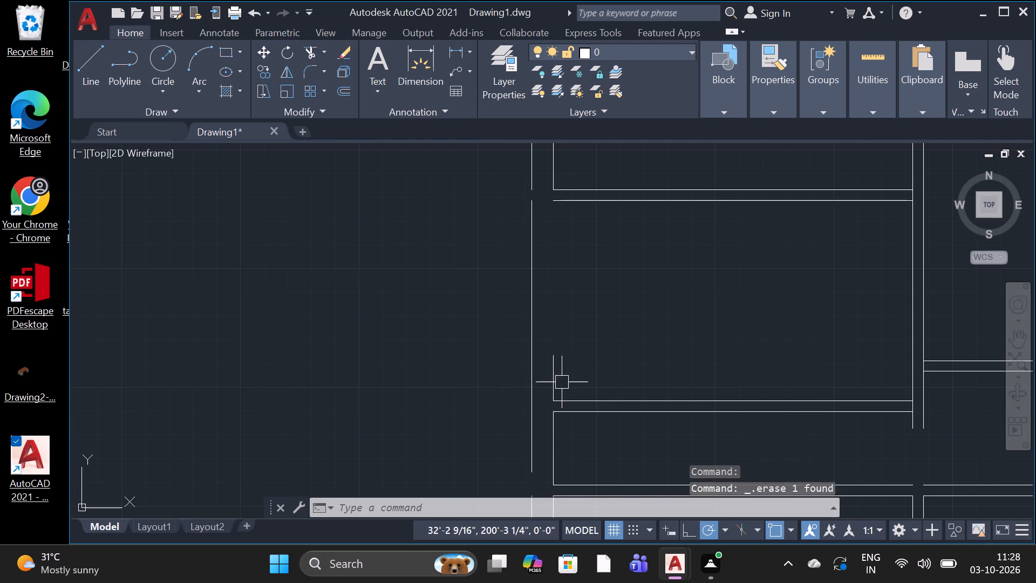
pyautogui.click(560, 382)
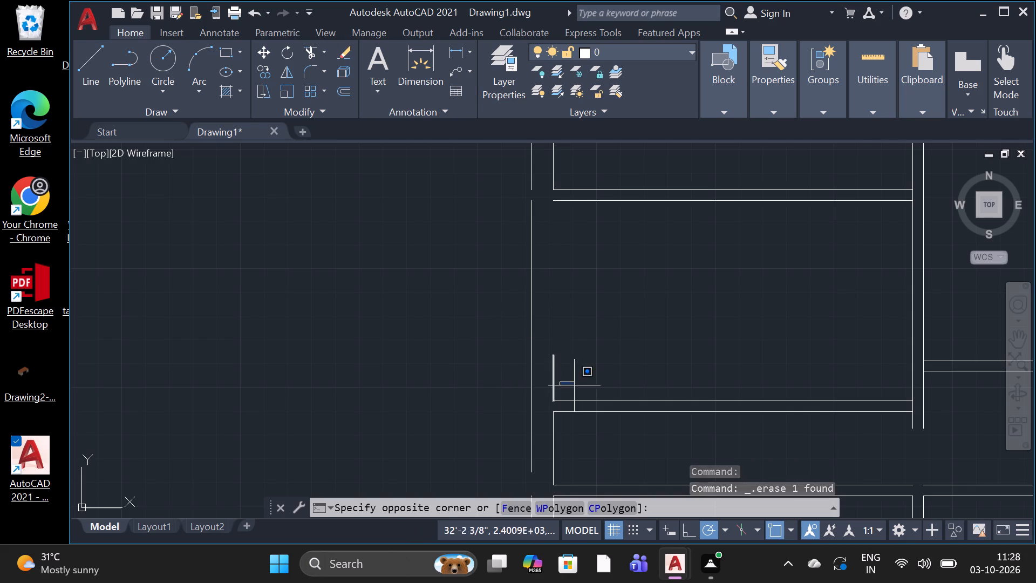
pyautogui.click(549, 379)
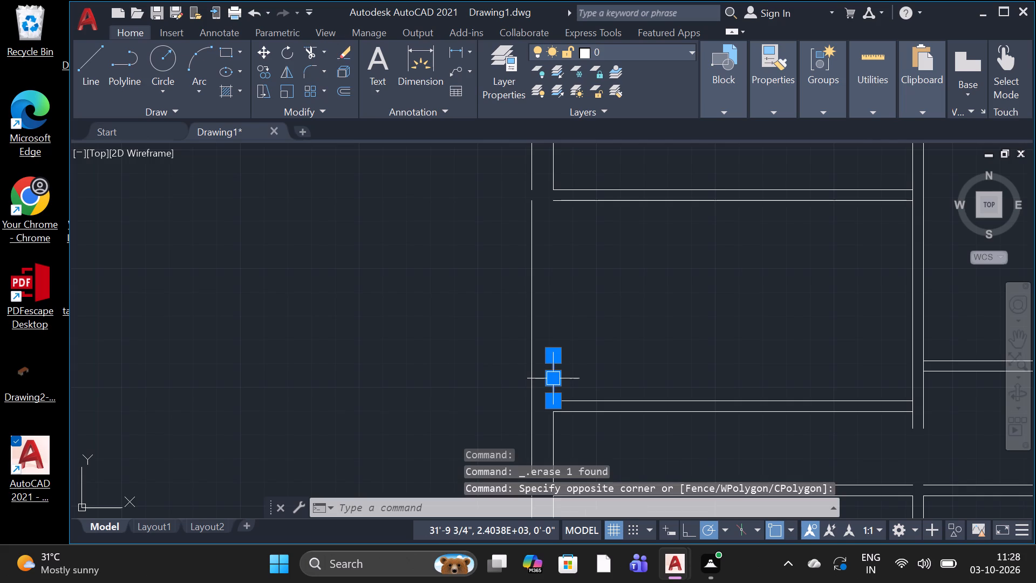
pyautogui.press('Delete')
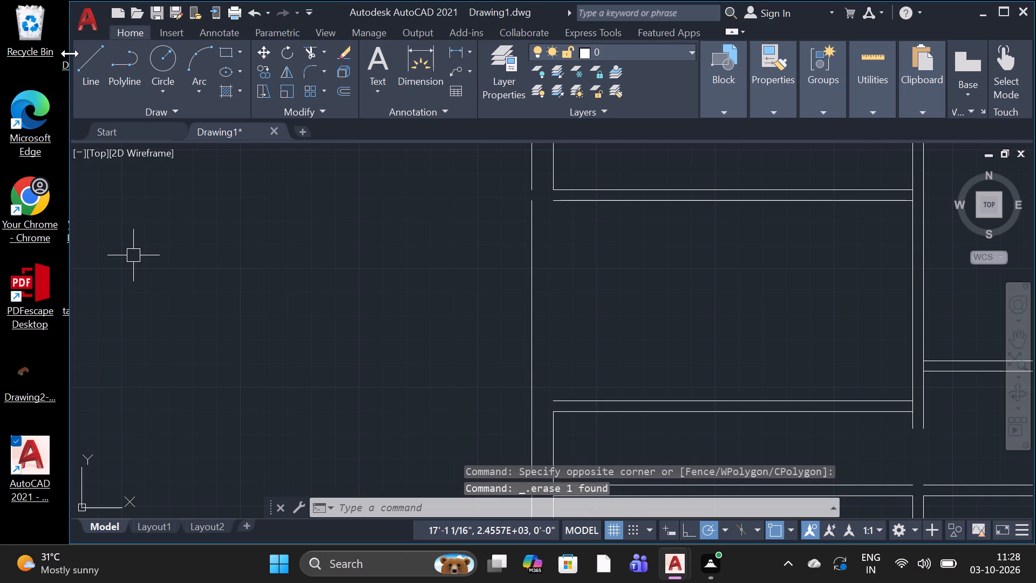
# Draw a single west inner line for the middle-west room from its bottom line's west end to its top line's west end.
pyautogui.click(80, 59)
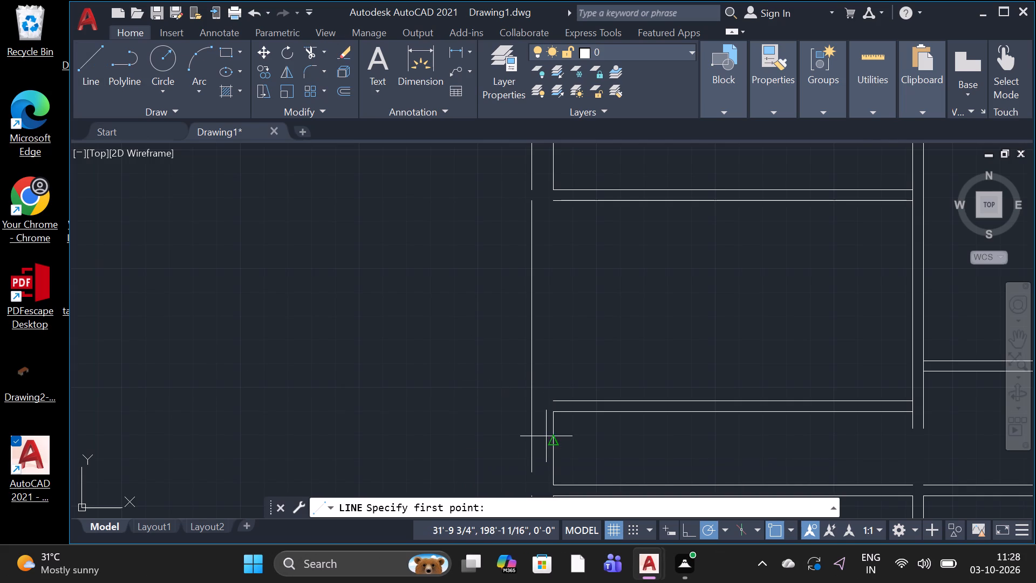
pyautogui.scroll(3, 561, 402)
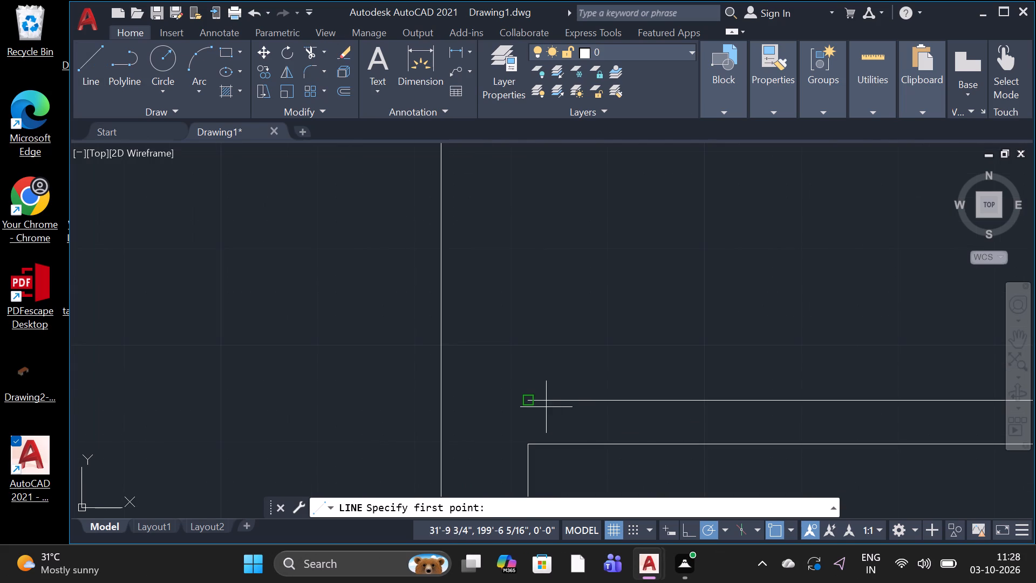
pyautogui.click(546, 407)
pyautogui.scroll(-6, 482, 376)
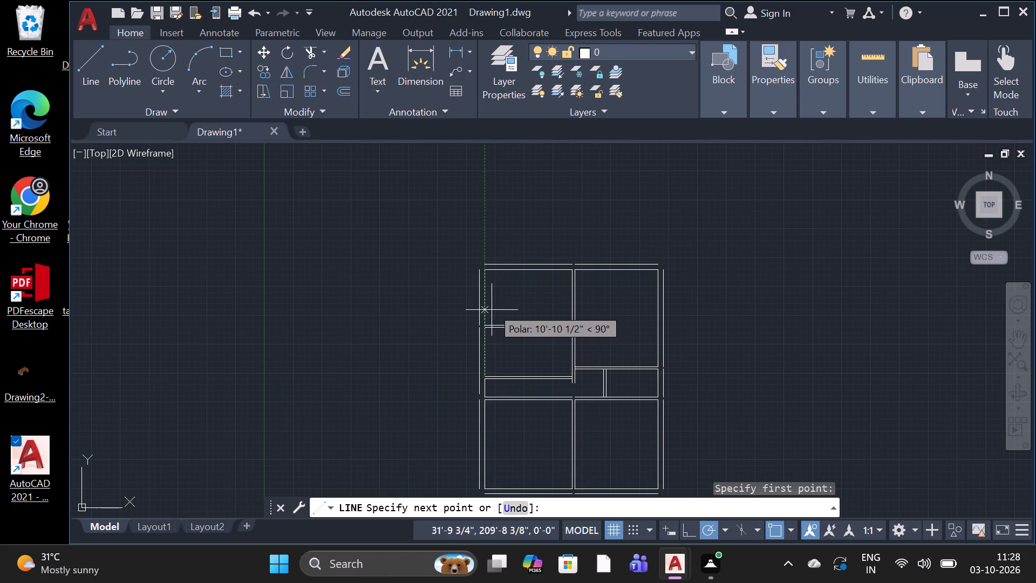
pyautogui.scroll(3, 491, 326)
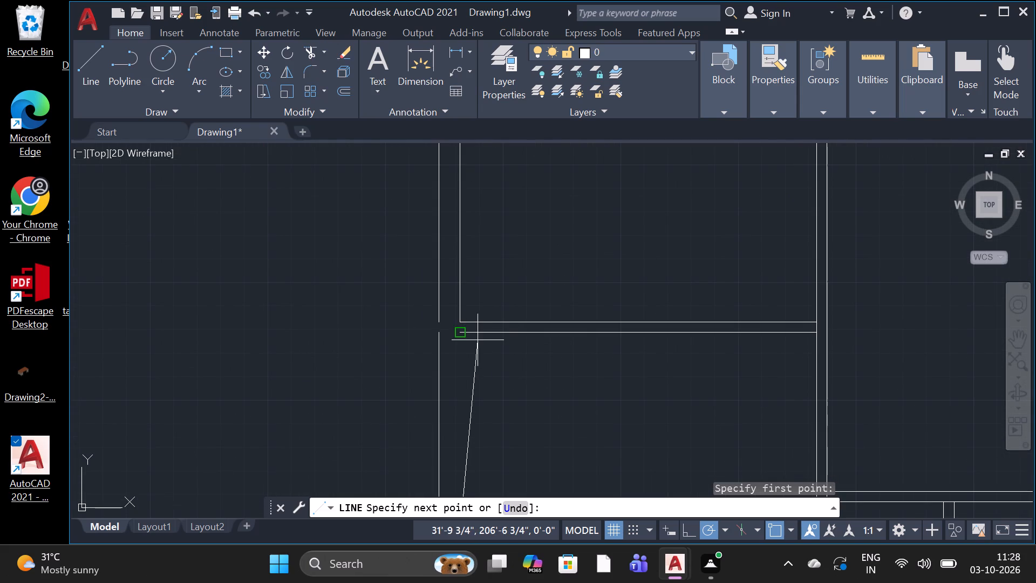
pyautogui.click(454, 335)
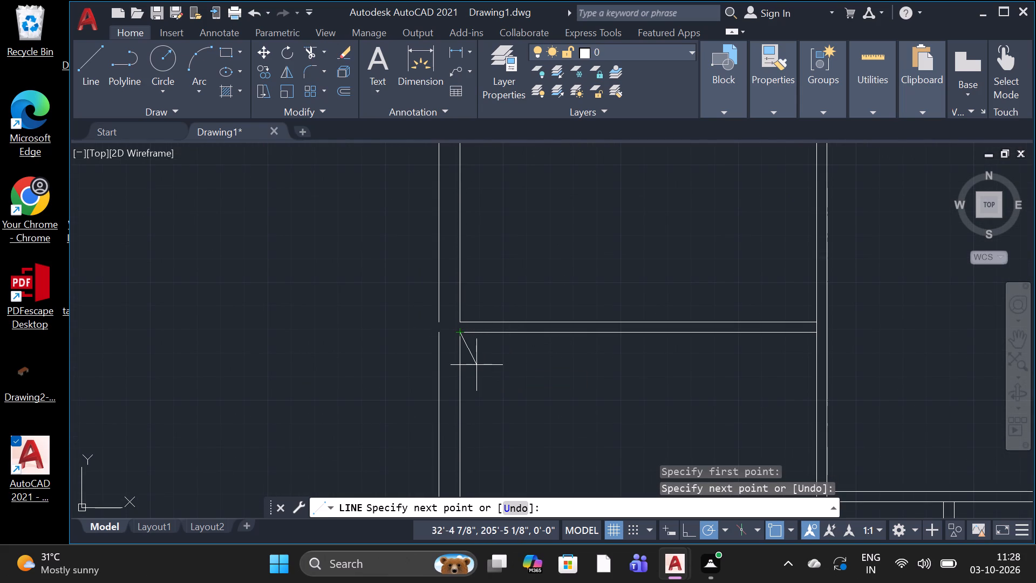
pyautogui.press('space')
# Examine closely the middle-west room's northwest corner where the new west line meets the top line.
pyautogui.scroll(4, 491, 325)
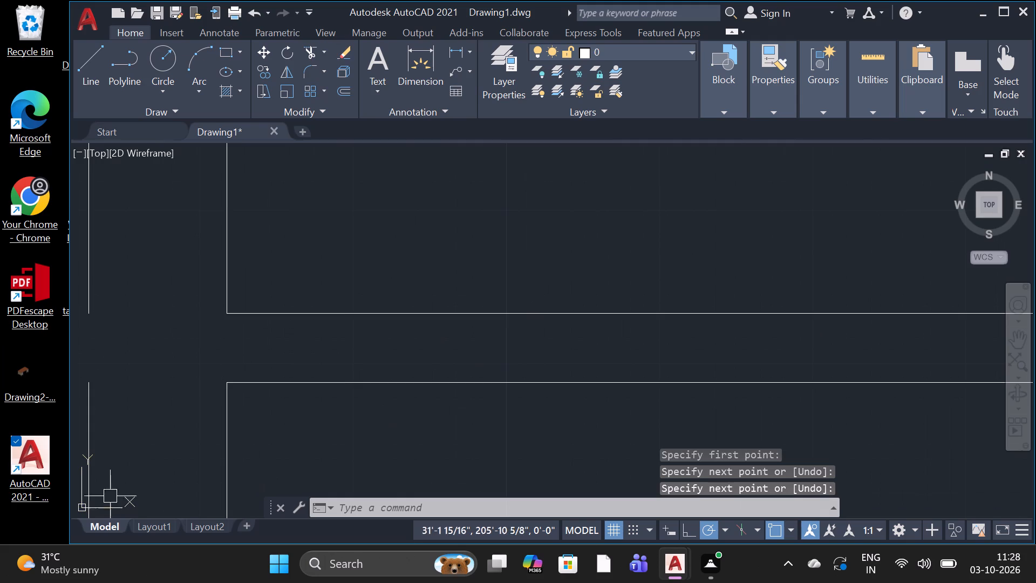
pyautogui.scroll(5, 209, 436)
pyautogui.scroll(1, 441, 269)
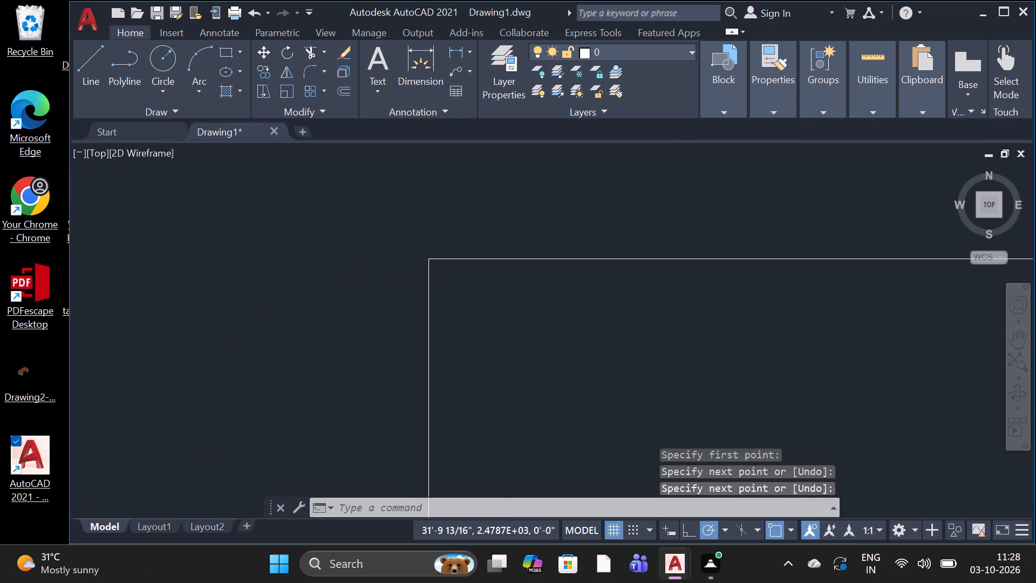
pyautogui.scroll(3, 442, 269)
pyautogui.scroll(3, 355, 211)
pyautogui.scroll(4, 298, 187)
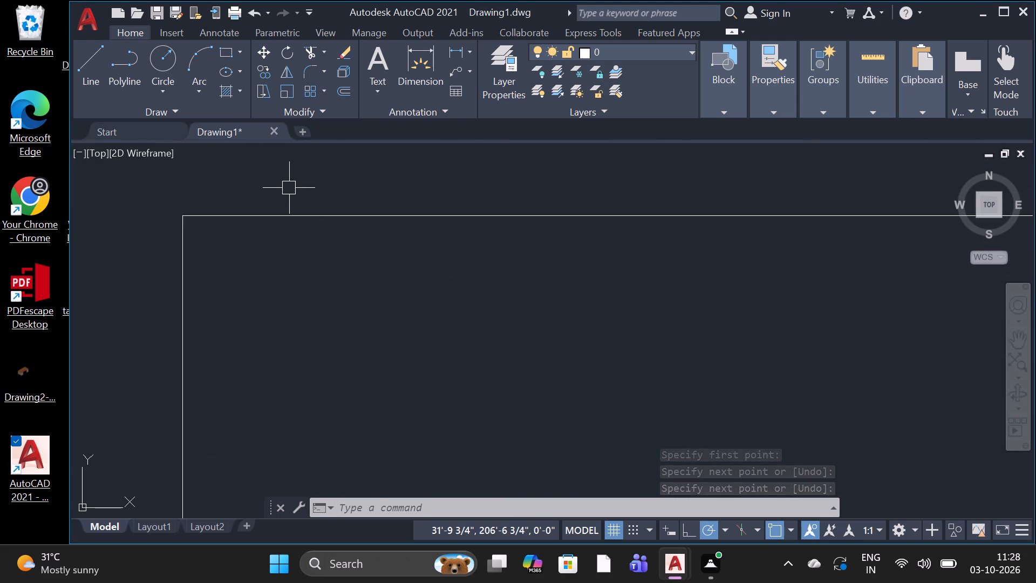
pyautogui.scroll(8, 151, 209)
pyautogui.scroll(-5, 144, 240)
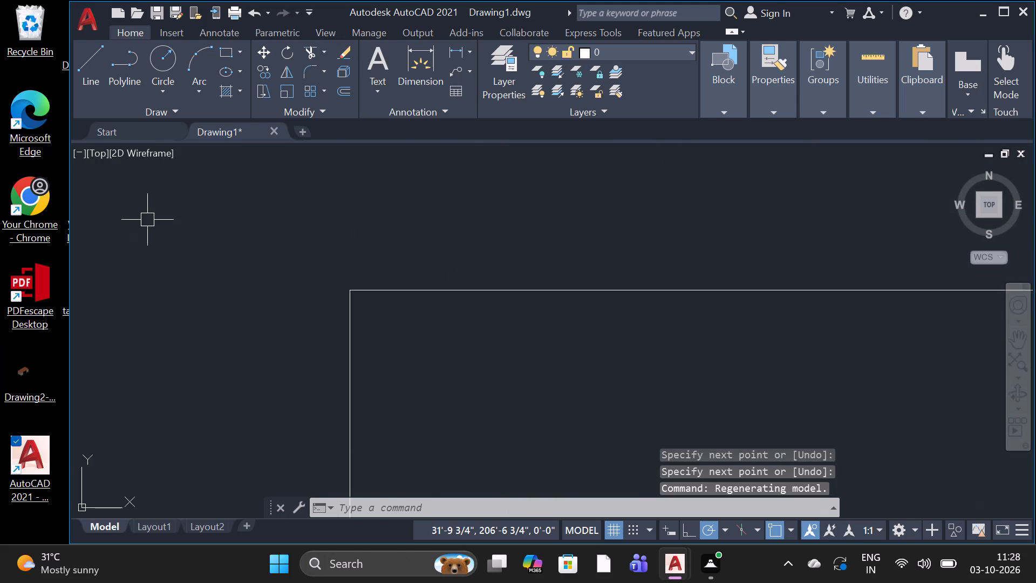
# Draw a line 6' east along the narrow west room's bottom edge from its southwest corner, continuing straight up to its top line.
pyautogui.scroll(-20, 147, 219)
pyautogui.scroll(-6, 147, 219)
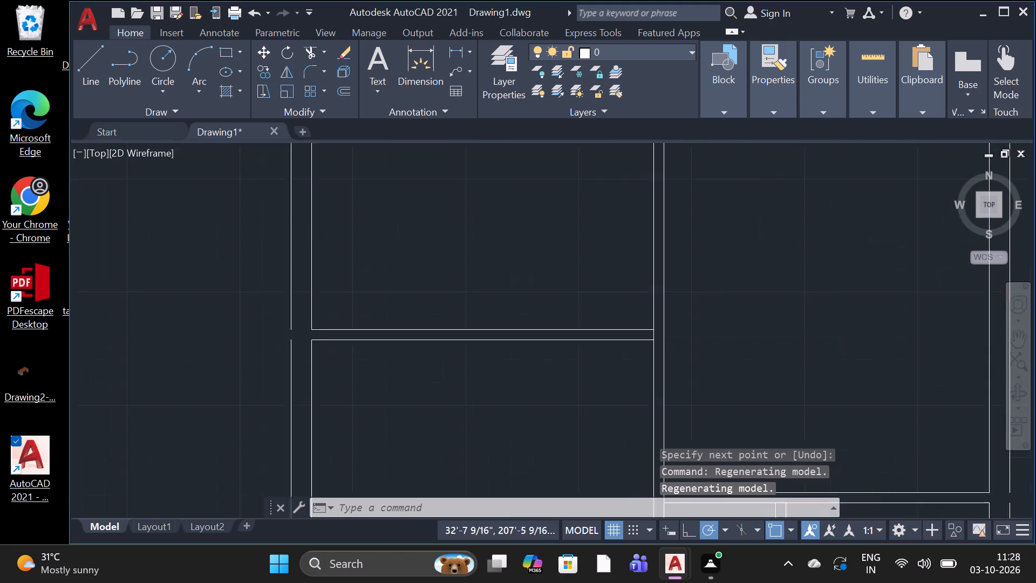
pyautogui.scroll(-4, 333, 316)
pyautogui.scroll(1, 348, 421)
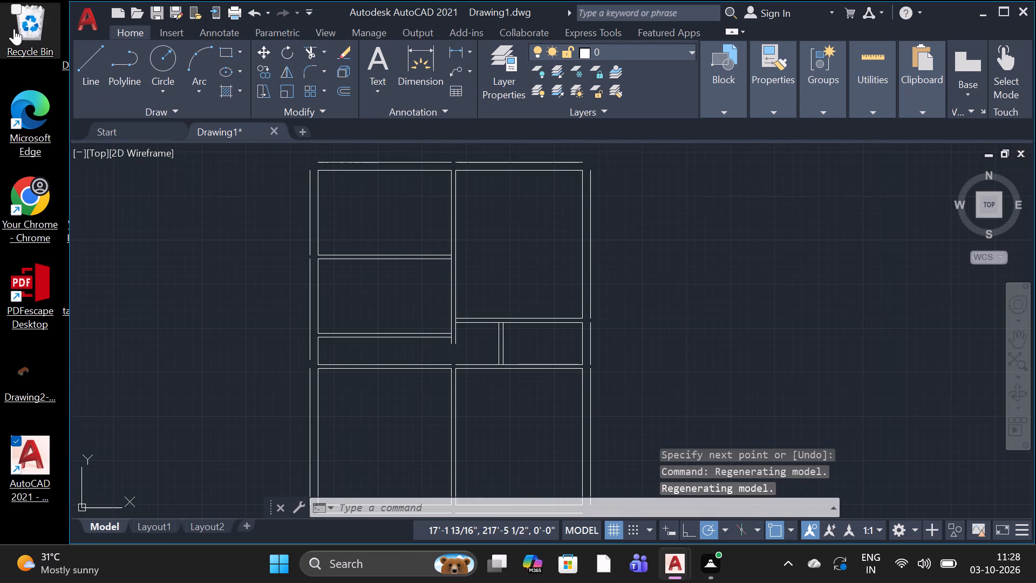
pyautogui.click(99, 74)
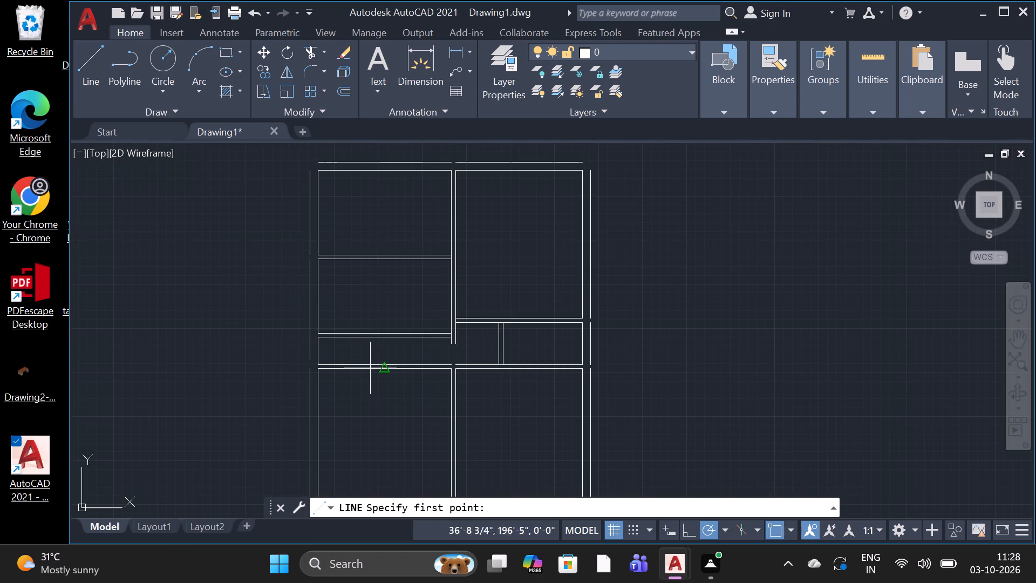
pyautogui.click(341, 364)
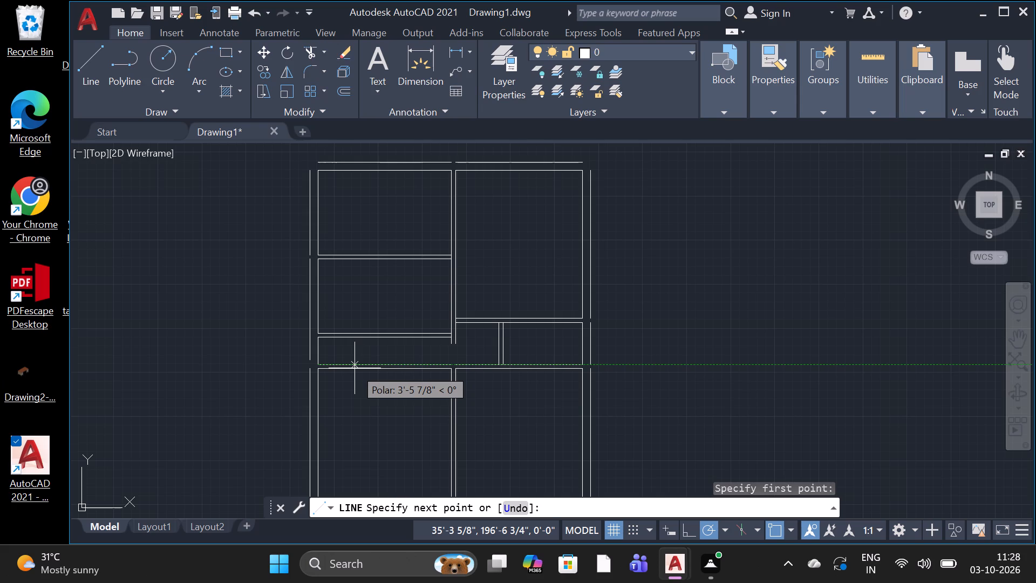
pyautogui.press('6')
pyautogui.press("'")
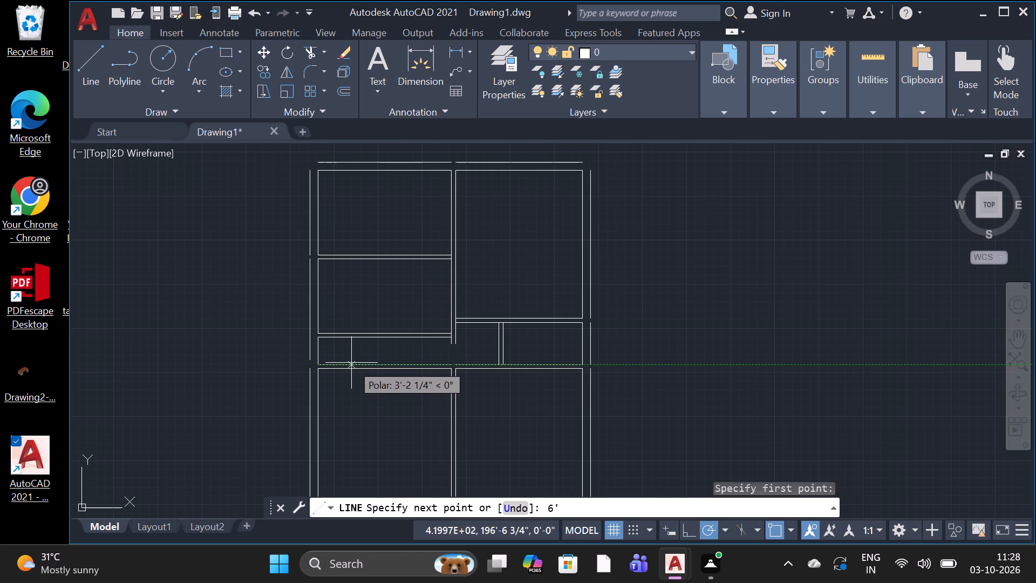
pyautogui.press('space')
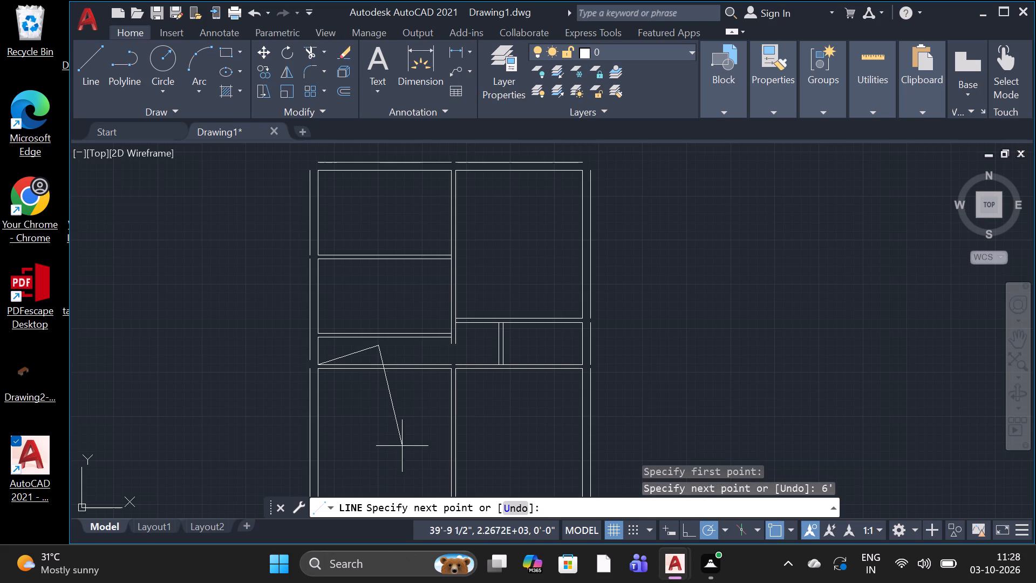
pyautogui.rightClick(407, 438)
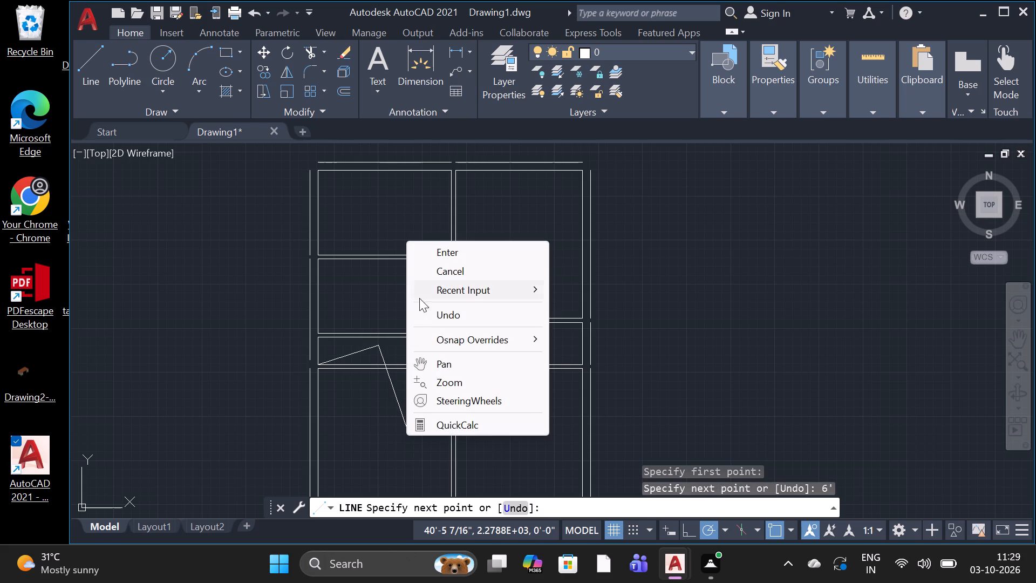
pyautogui.click(459, 322)
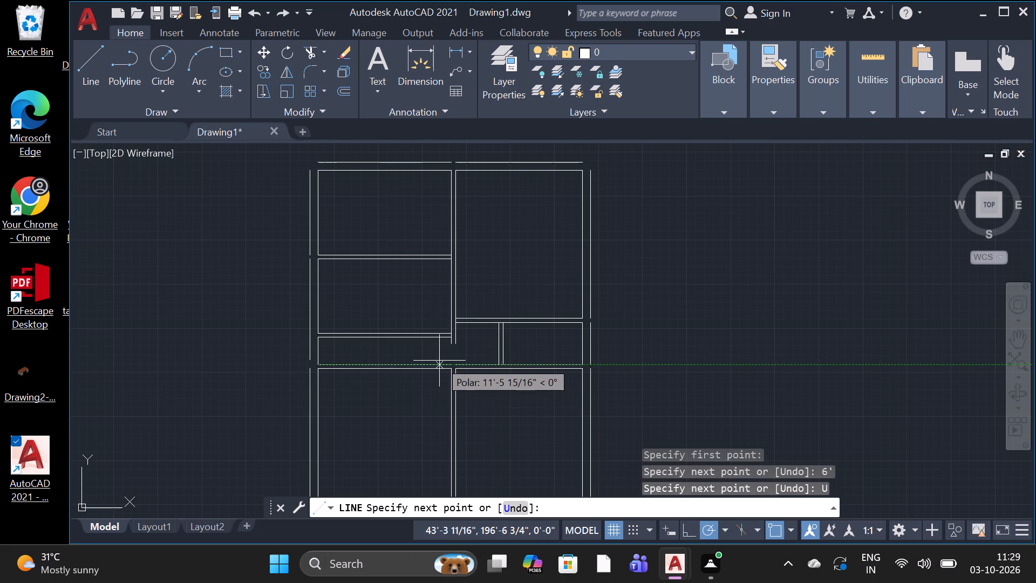
pyautogui.press('6')
pyautogui.write("'")
pyautogui.press('space')
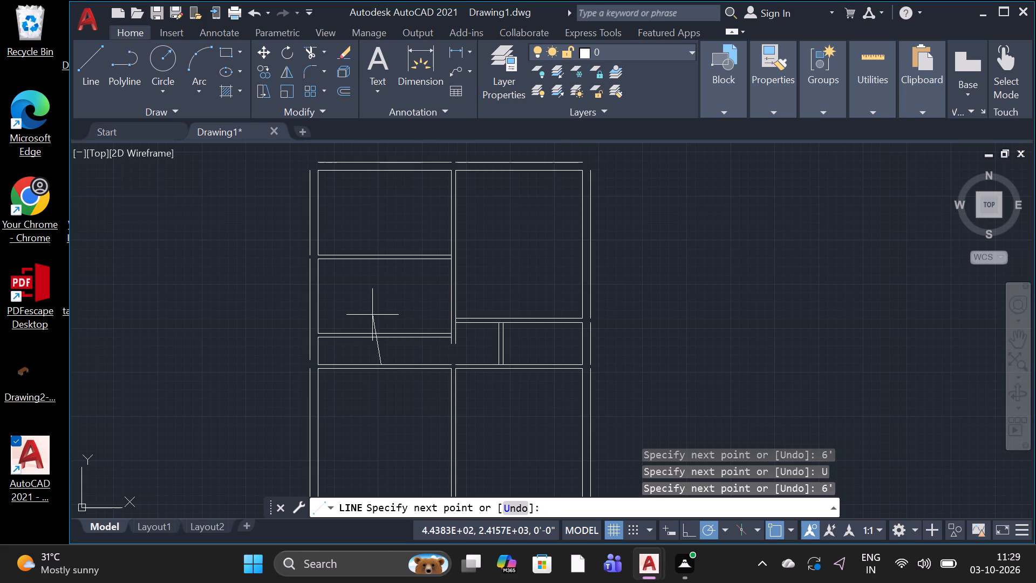
pyautogui.scroll(3, 369, 331)
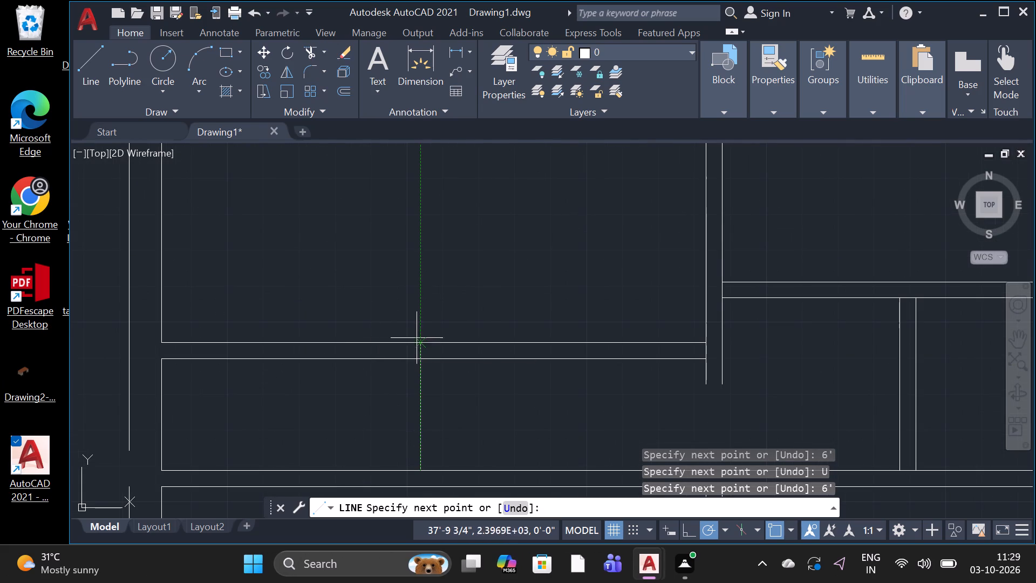
pyautogui.click(415, 357)
pyautogui.press('space')
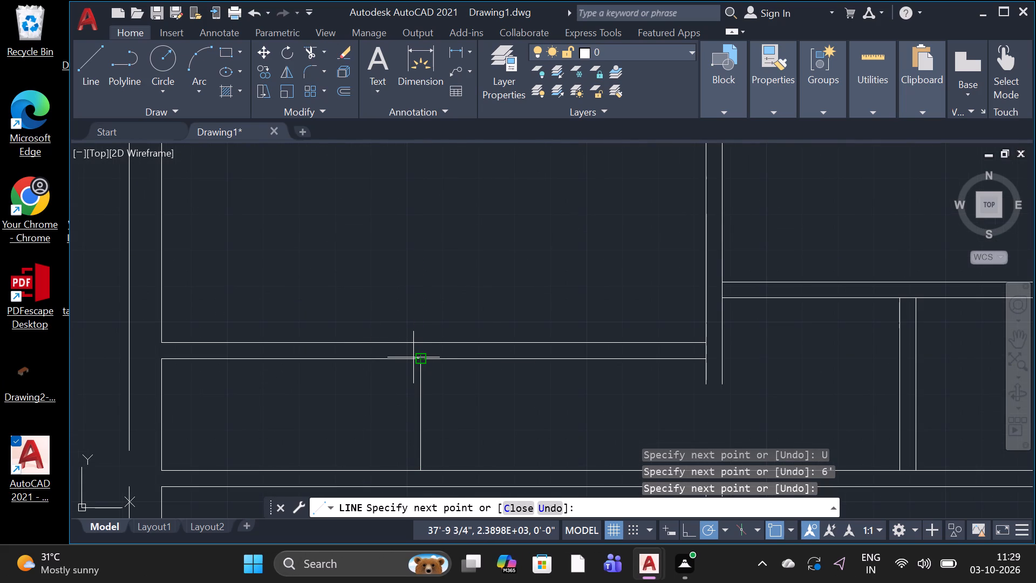
# Offset the narrow west room's new vertical partition line 4.5" to the east, and end the offset.
pyautogui.write('OF')
pyautogui.press('space')
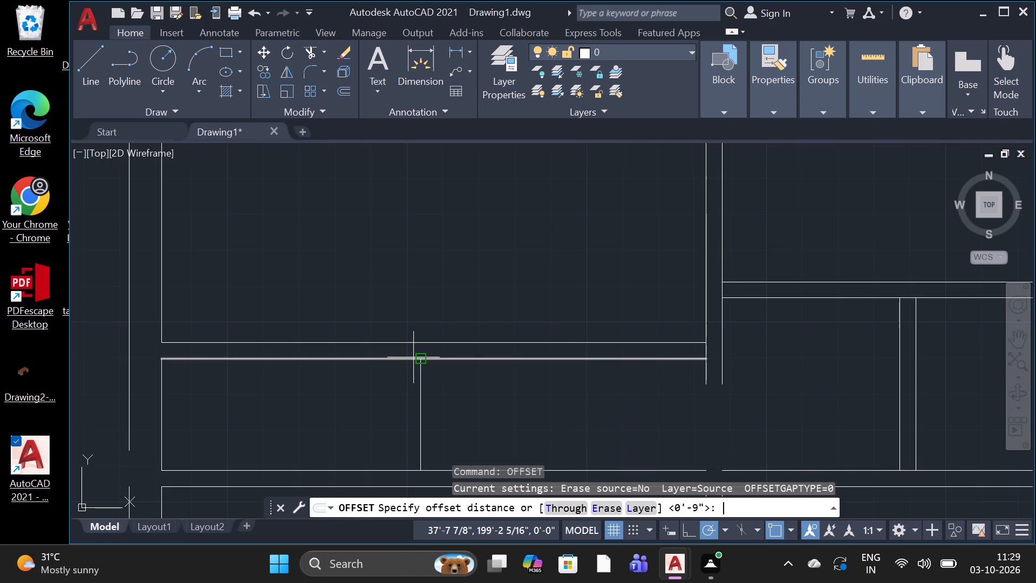
pyautogui.press('4')
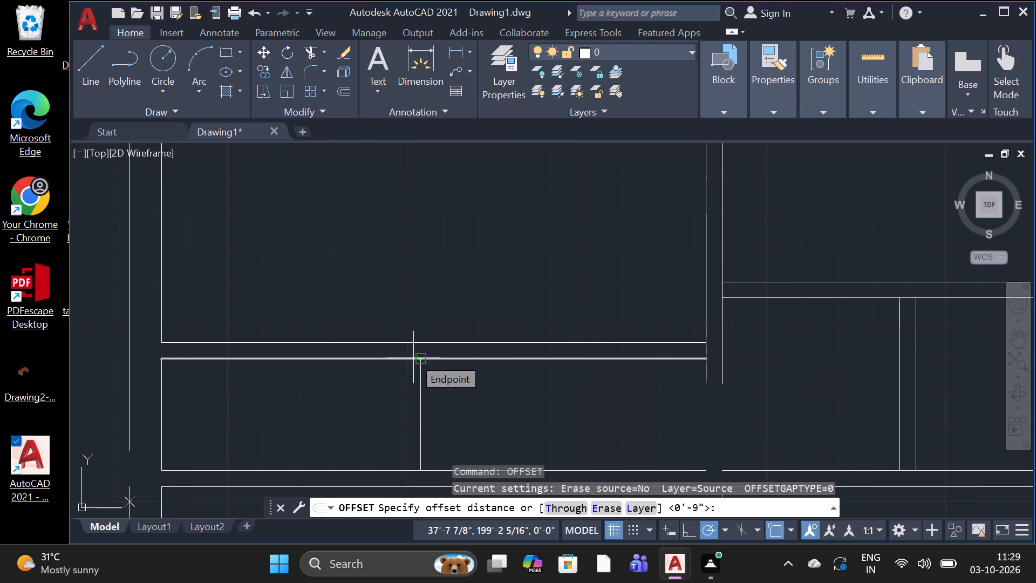
pyautogui.write('.5')
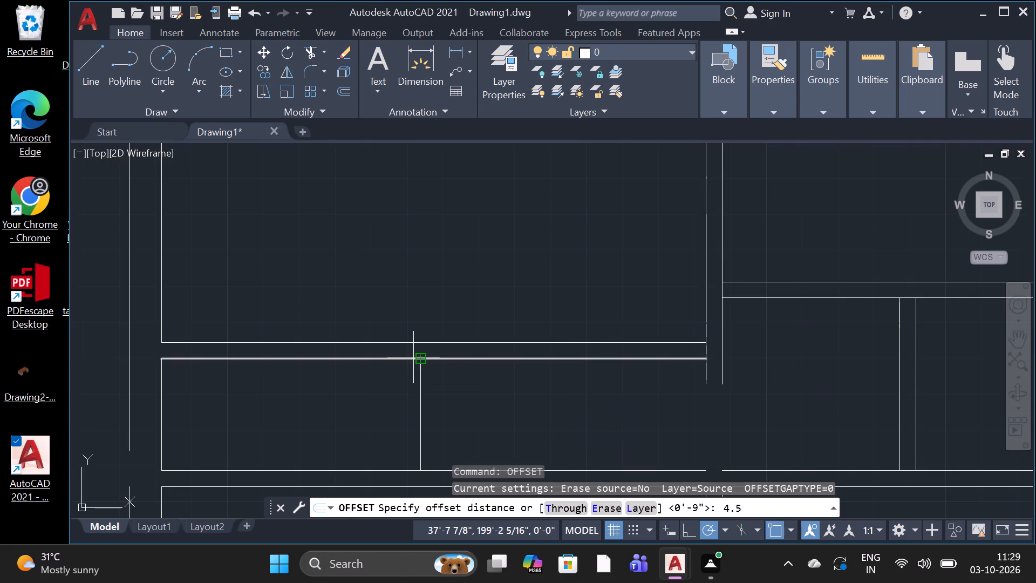
pyautogui.write('"')
pyautogui.press('space')
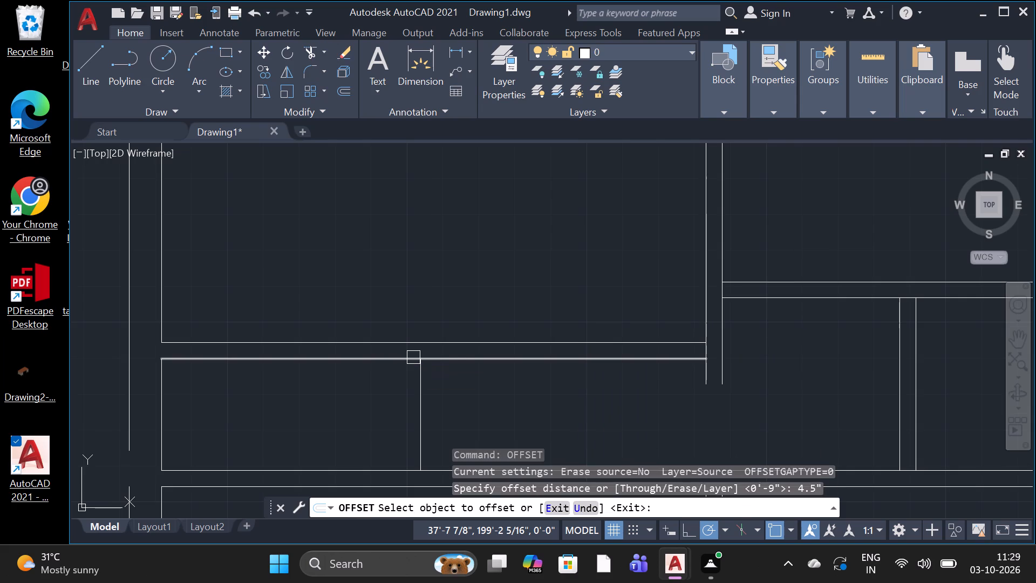
pyautogui.click(418, 397)
pyautogui.click(567, 397)
pyautogui.scroll(-2, 404, 384)
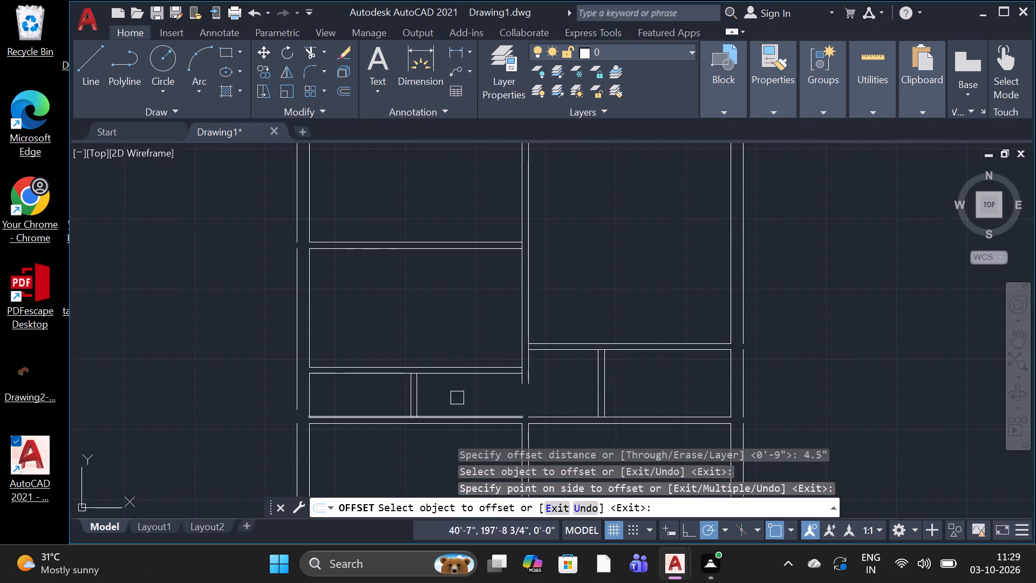
pyautogui.scroll(-2, 497, 330)
pyautogui.scroll(1, 487, 394)
pyautogui.scroll(-2, 480, 364)
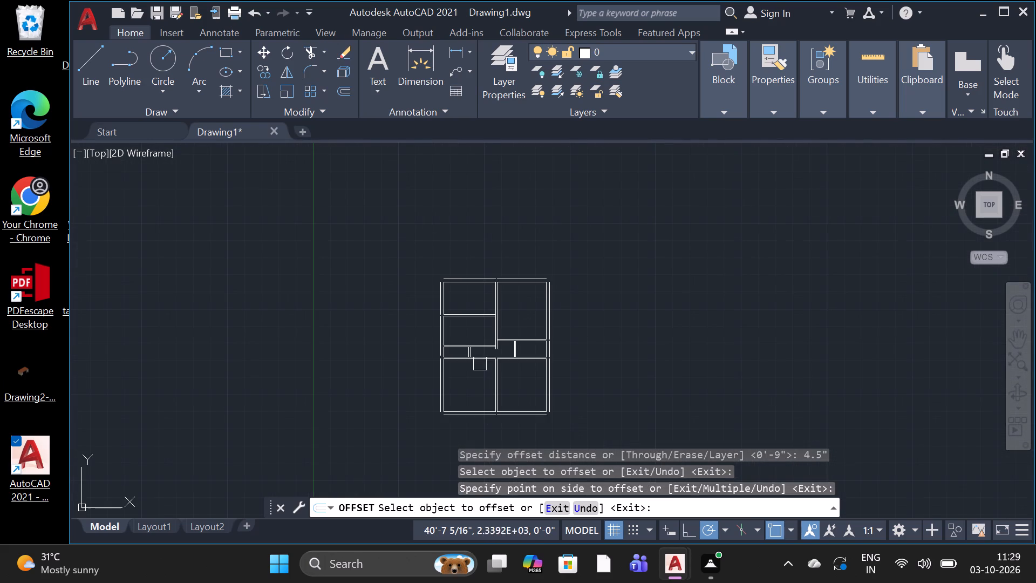
pyautogui.scroll(2, 469, 442)
pyautogui.scroll(-2, 461, 409)
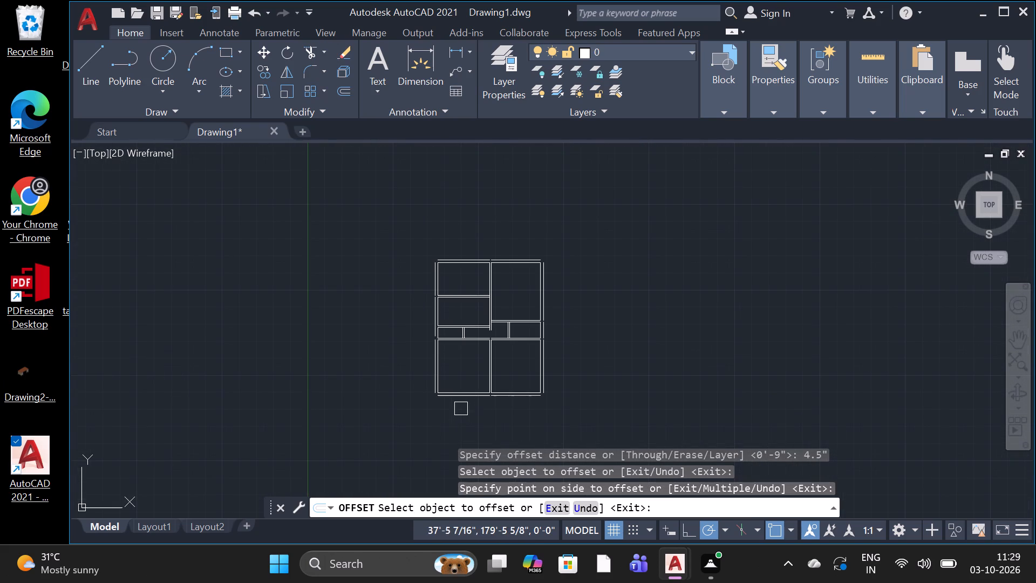
pyautogui.scroll(1, 462, 423)
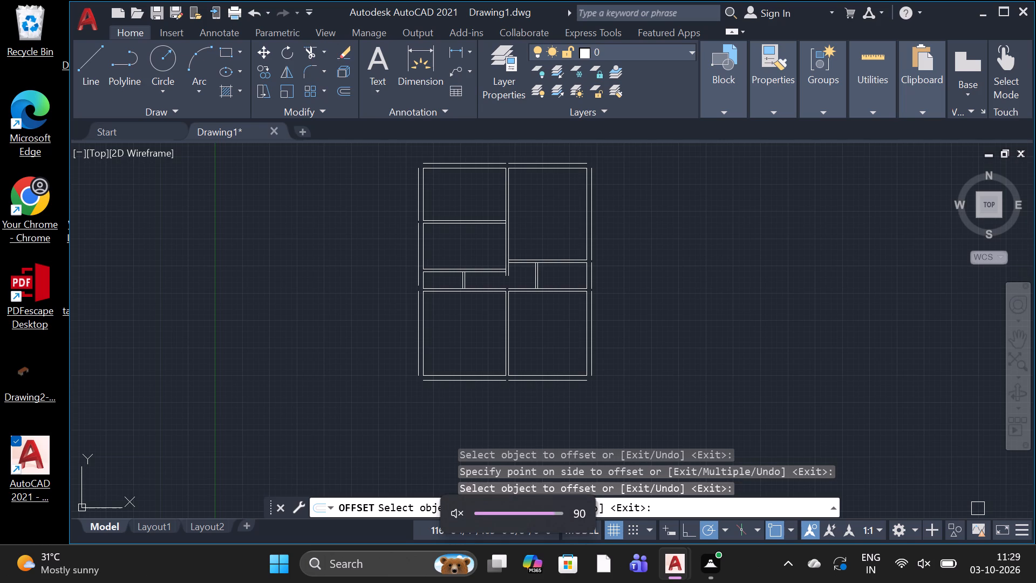
pyautogui.write('EX')
pyautogui.press('space')
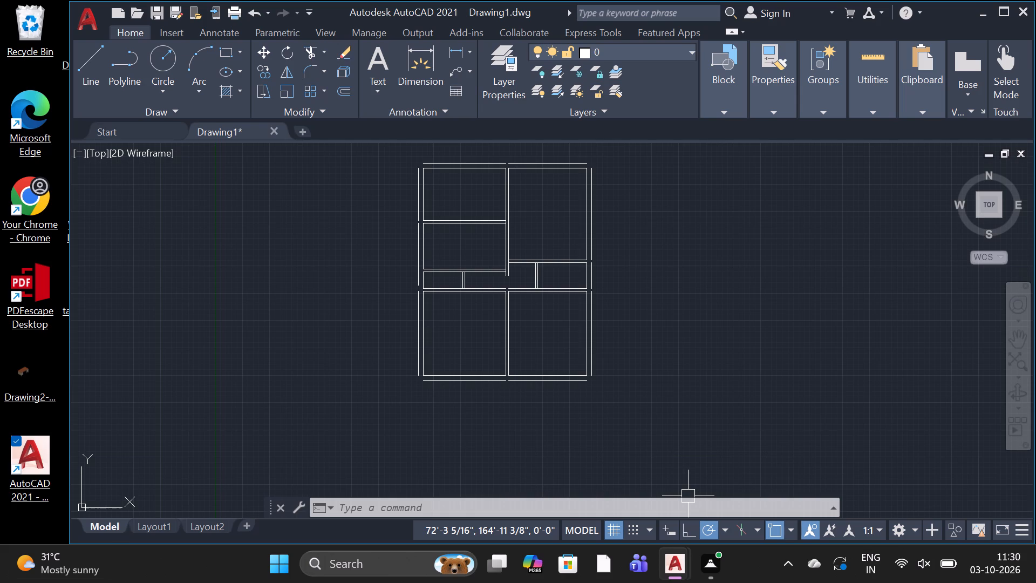
# Extend the west outer wall line segments to close the gaps beside the middle-west room's top and above the southwest room.
pyautogui.write('EX')
pyautogui.press('space')
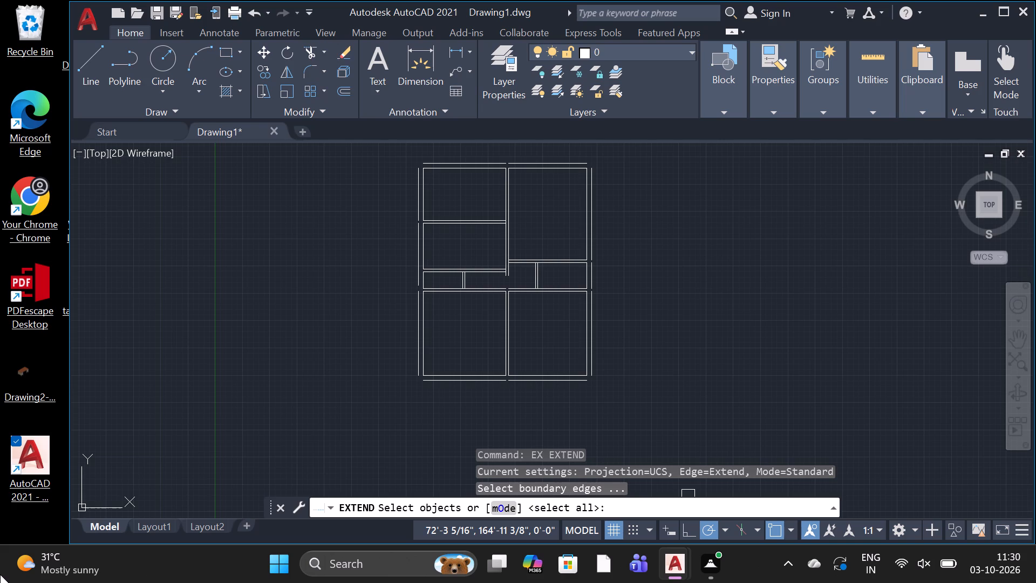
pyautogui.press('space')
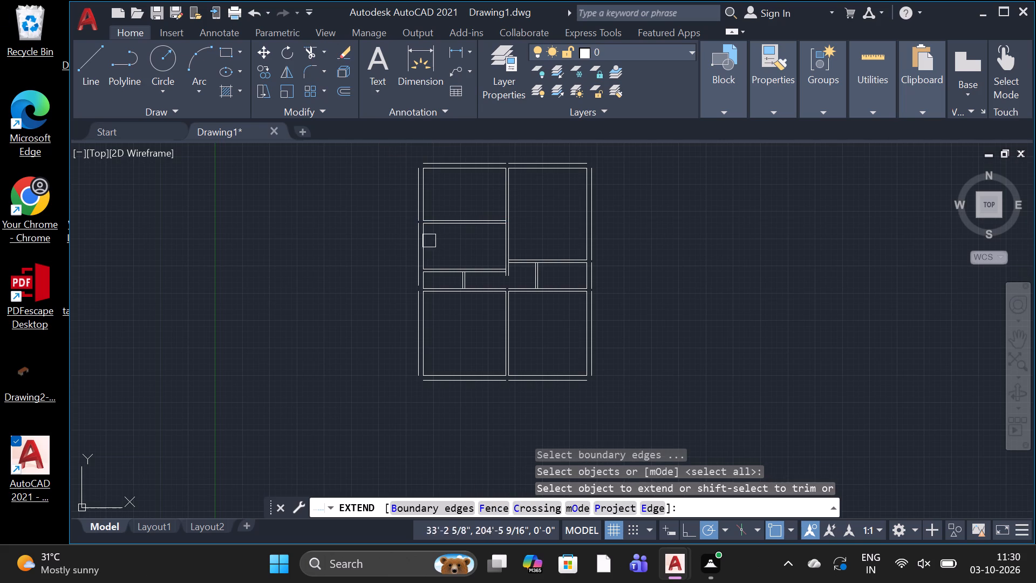
pyautogui.scroll(3, 433, 231)
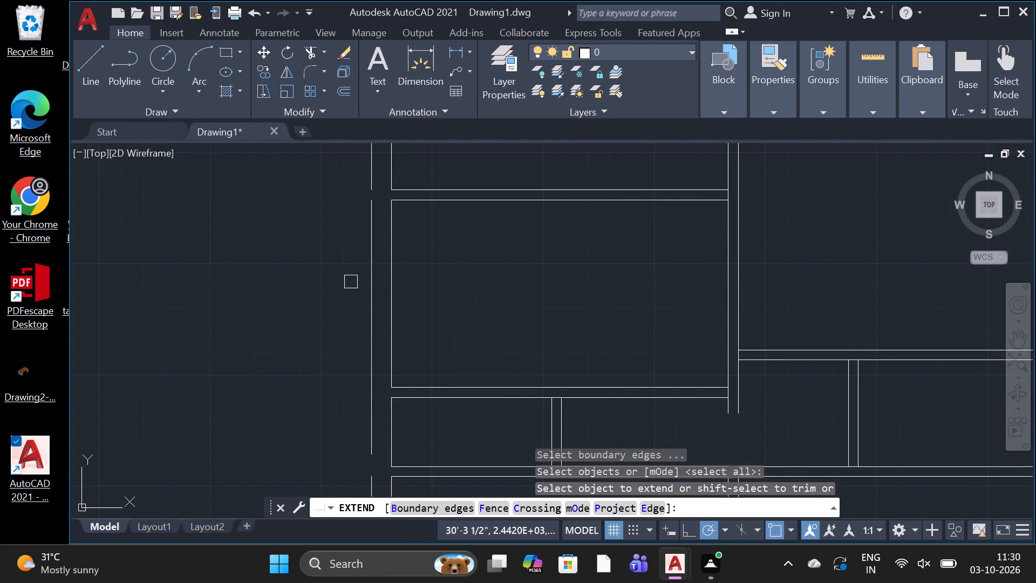
pyautogui.click(371, 234)
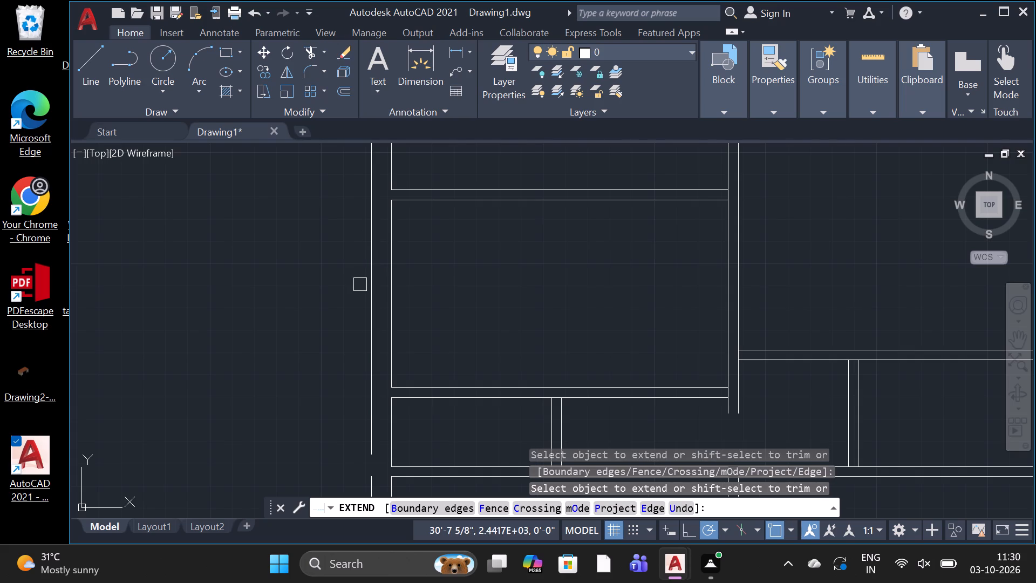
pyautogui.scroll(-4, 362, 284)
pyautogui.scroll(4, 355, 322)
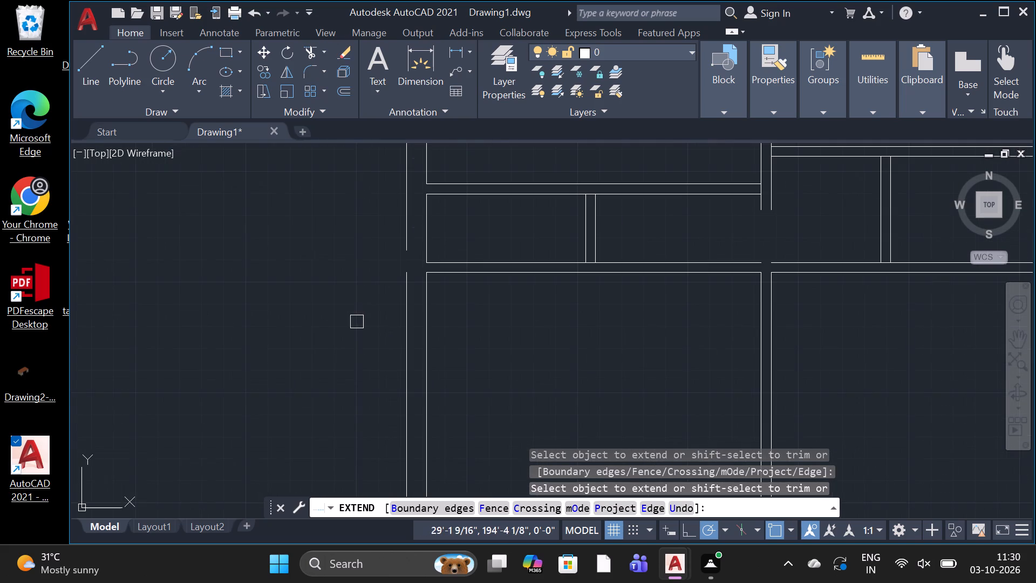
pyautogui.click(403, 296)
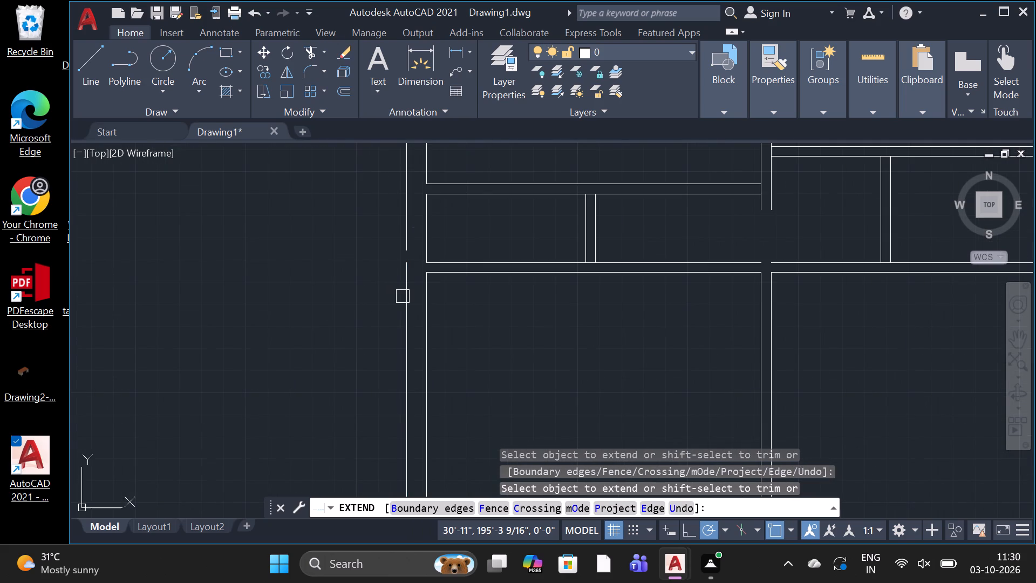
pyautogui.click(401, 277)
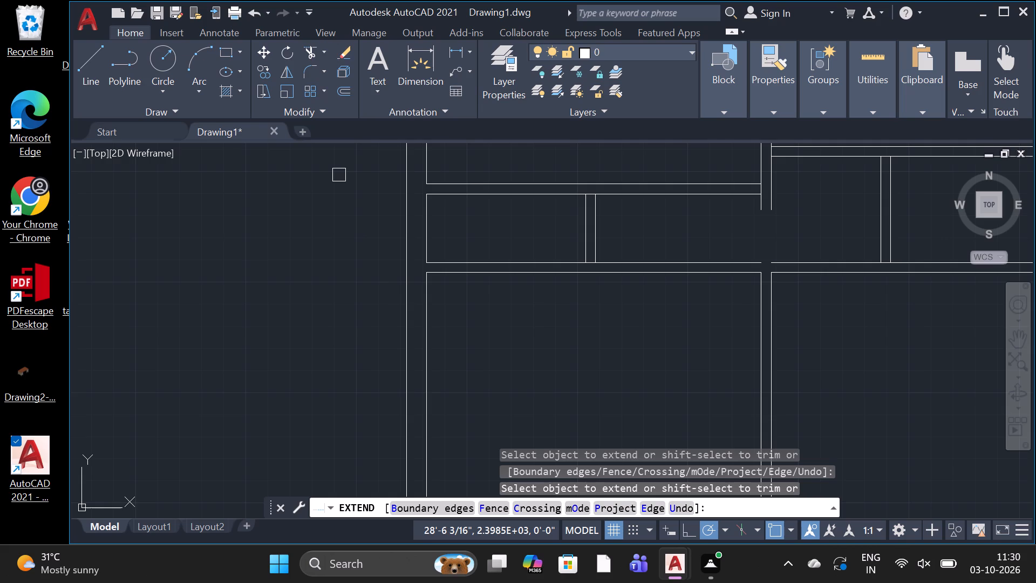
# Extend the south and west outer wall lines until they meet at the building's southwest corner.
pyautogui.scroll(-1, 909, 188)
pyautogui.scroll(-3, 811, 269)
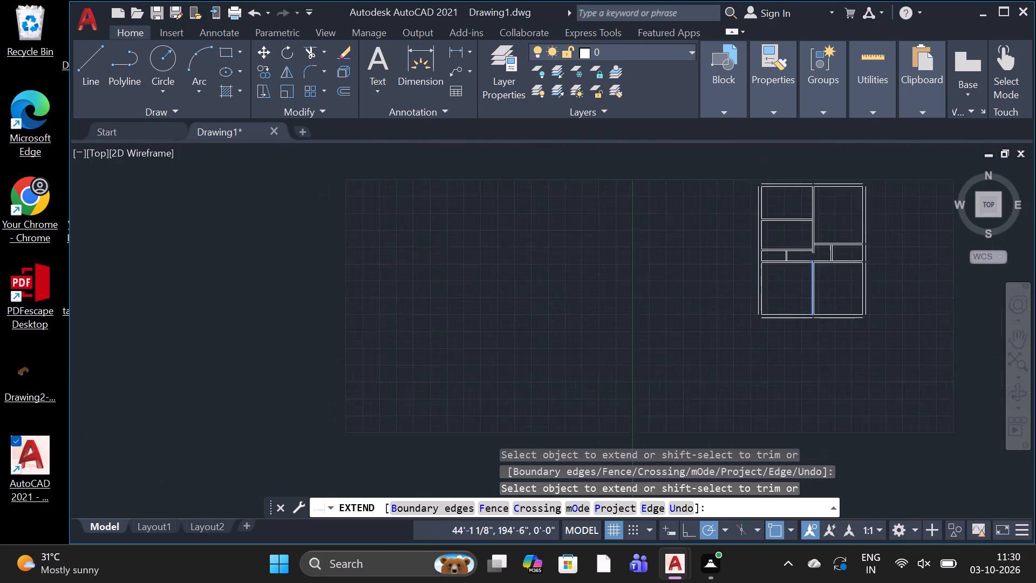
pyautogui.scroll(4, 770, 343)
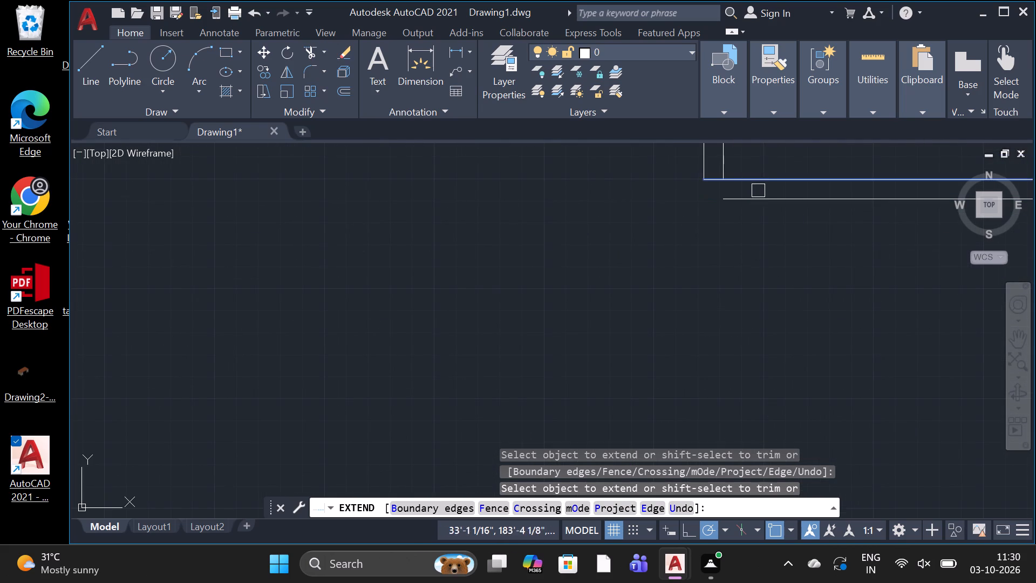
pyautogui.click(761, 200)
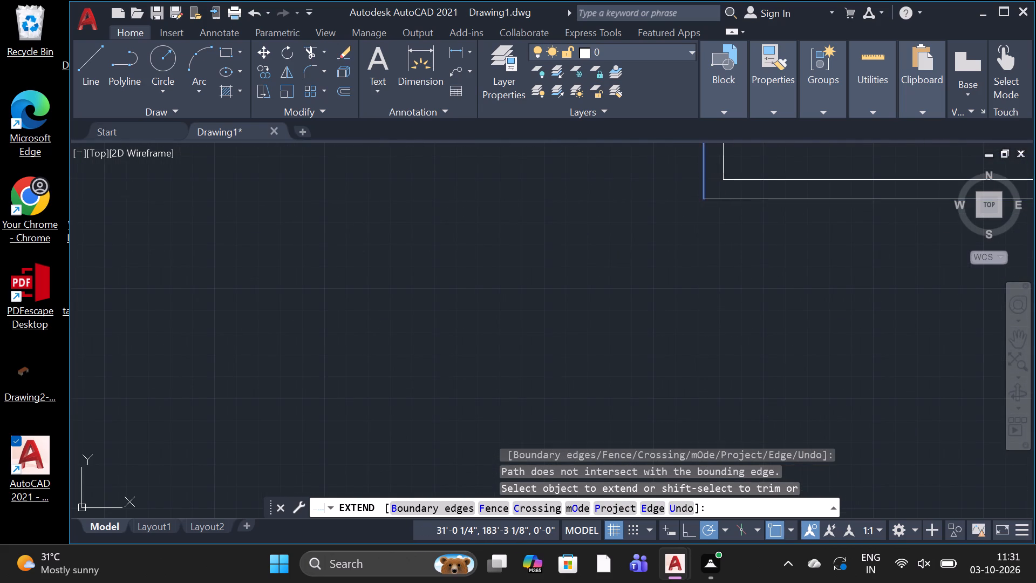
pyautogui.click(703, 181)
# Extend the south outer wall line to close the gap below the central wall between the two southern rooms.
pyautogui.scroll(-2, 832, 318)
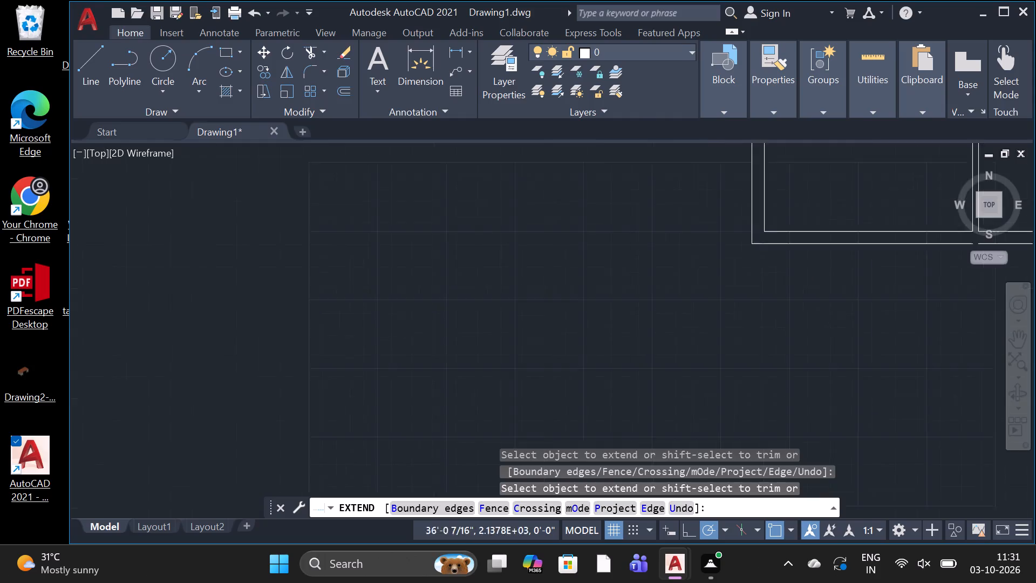
pyautogui.scroll(-2, 822, 327)
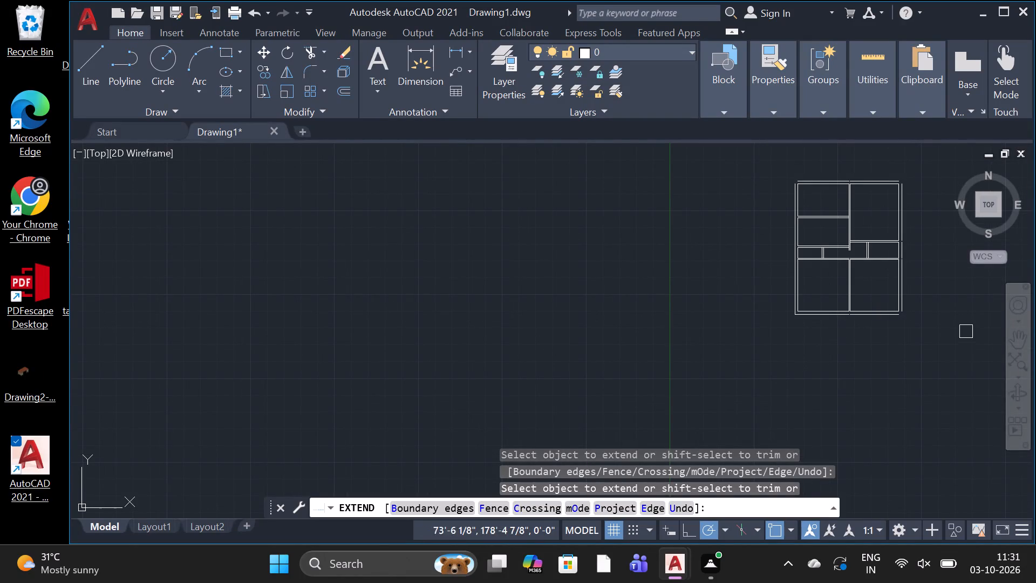
pyautogui.scroll(3, 918, 327)
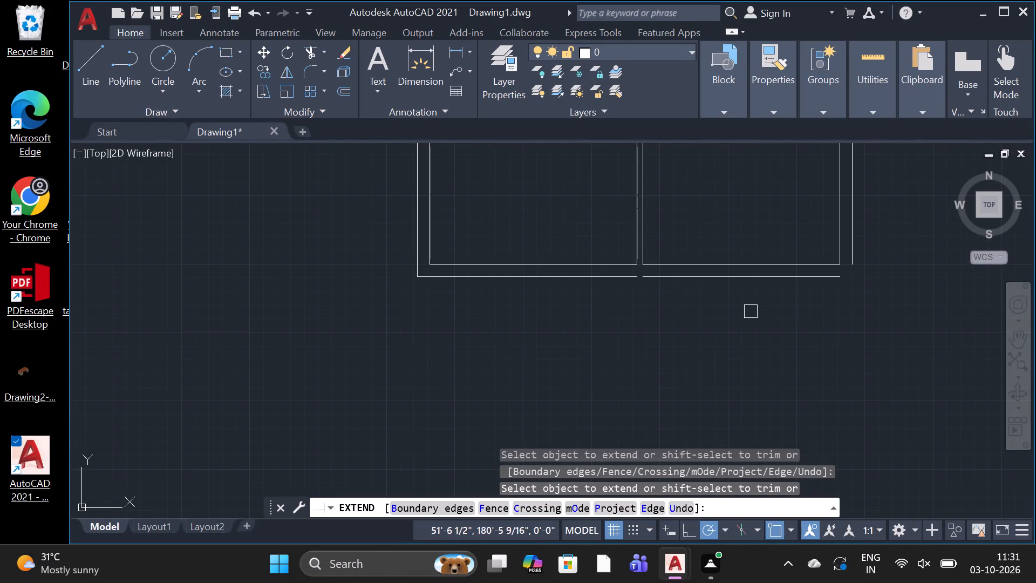
pyautogui.click(640, 281)
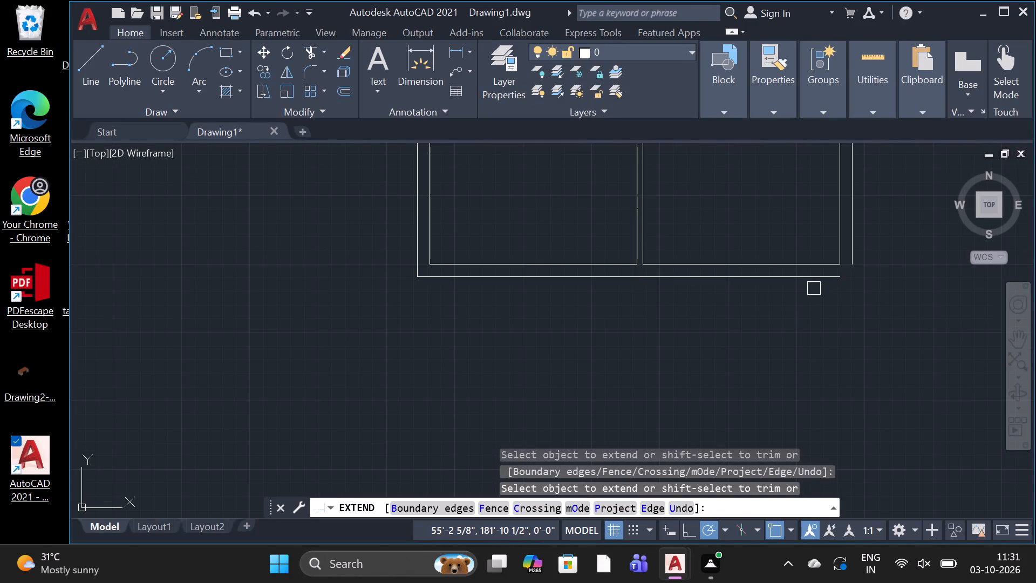
# Extend the south and east outer wall lines until they meet at the building's southeast corner.
pyautogui.click(823, 280)
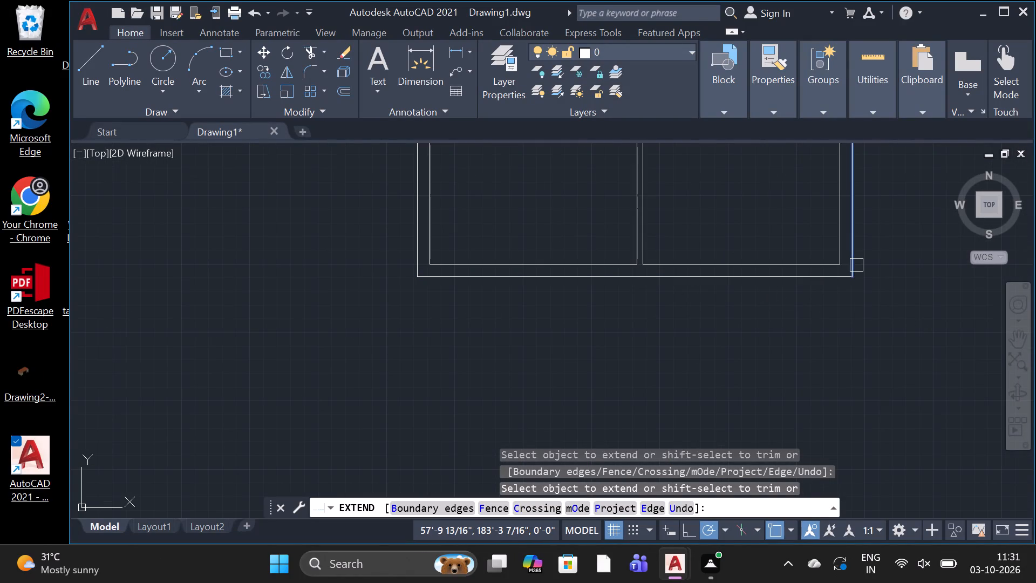
pyautogui.click(856, 265)
# Extend the east outer wall line segment beside the narrow east room to close the gaps at its lower and upper ends.
pyautogui.scroll(-2, 826, 395)
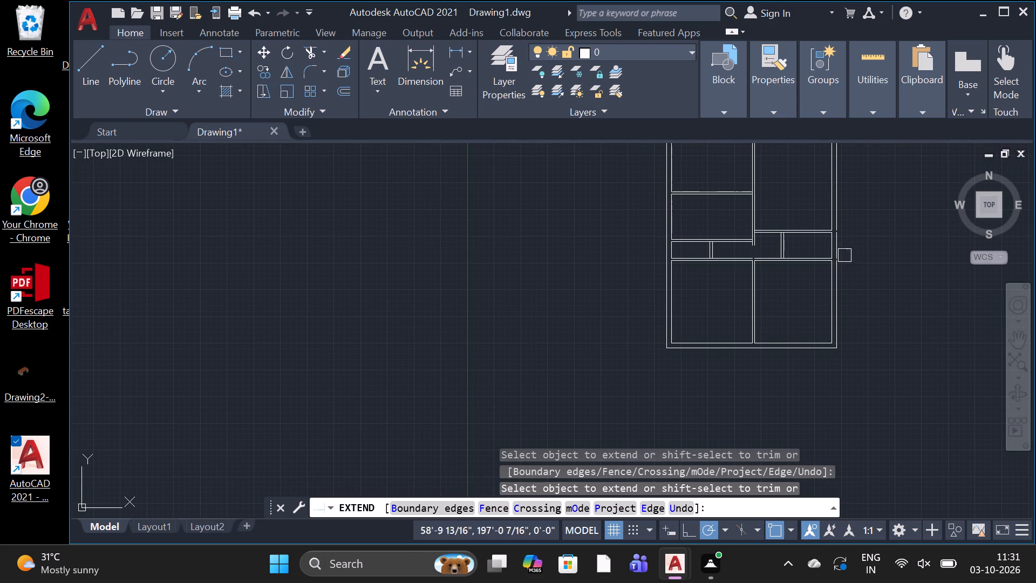
pyautogui.scroll(3, 843, 231)
pyautogui.click(809, 314)
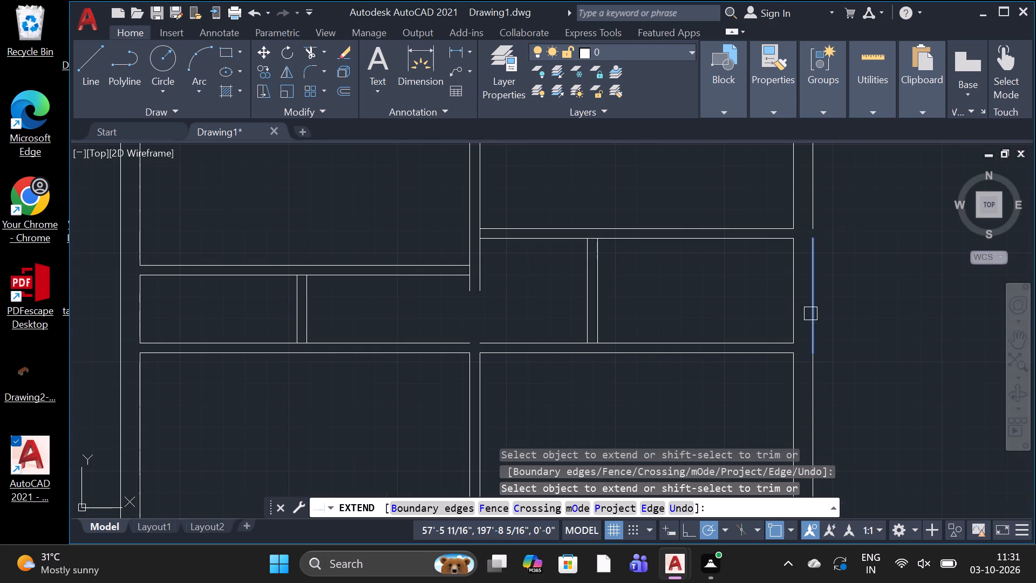
pyautogui.click(809, 253)
# Extend the east and north outer wall lines until they meet at the building's northeast corner.
pyautogui.scroll(-5, 809, 253)
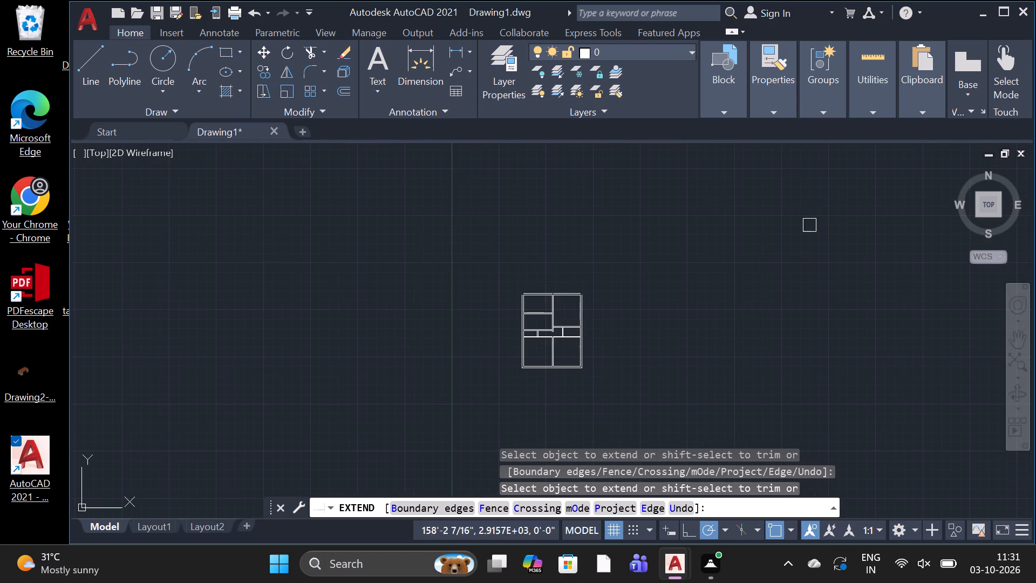
pyautogui.scroll(3, 582, 317)
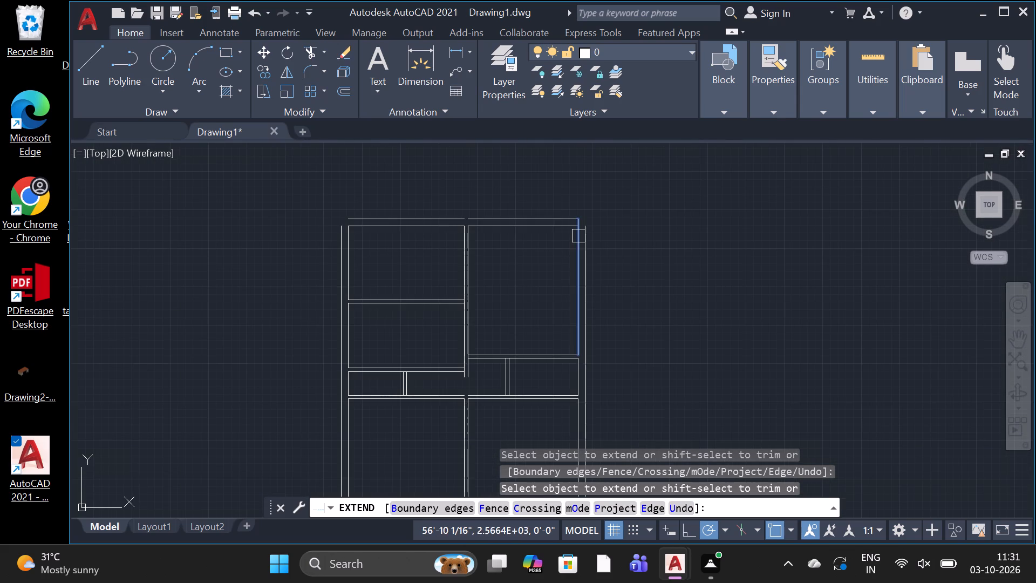
pyautogui.click(581, 234)
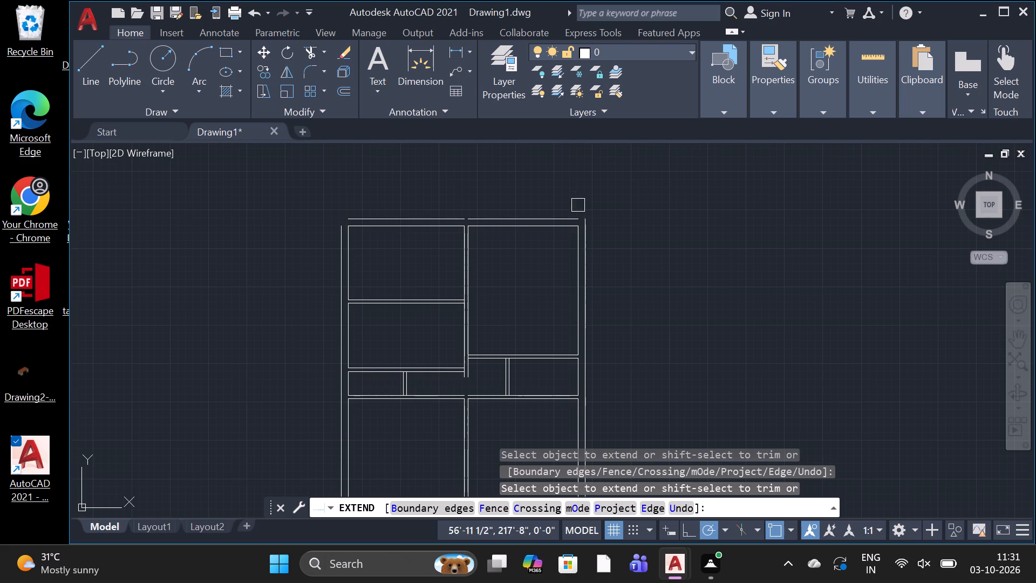
pyautogui.click(576, 214)
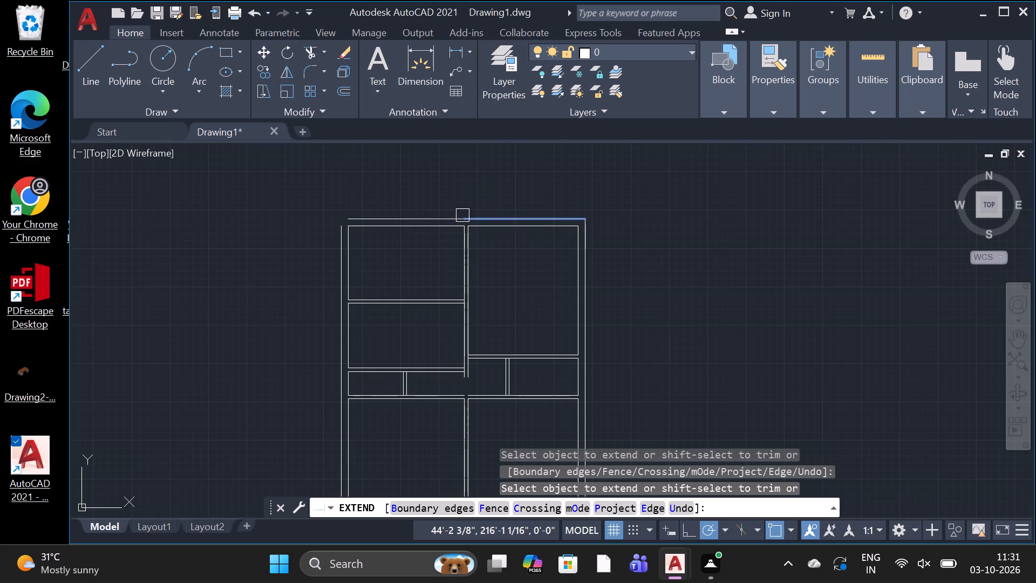
# Extend the north and west outer wall lines to close the gap above the central wall and the building's northwest corner.
pyautogui.click(462, 215)
pyautogui.click(451, 221)
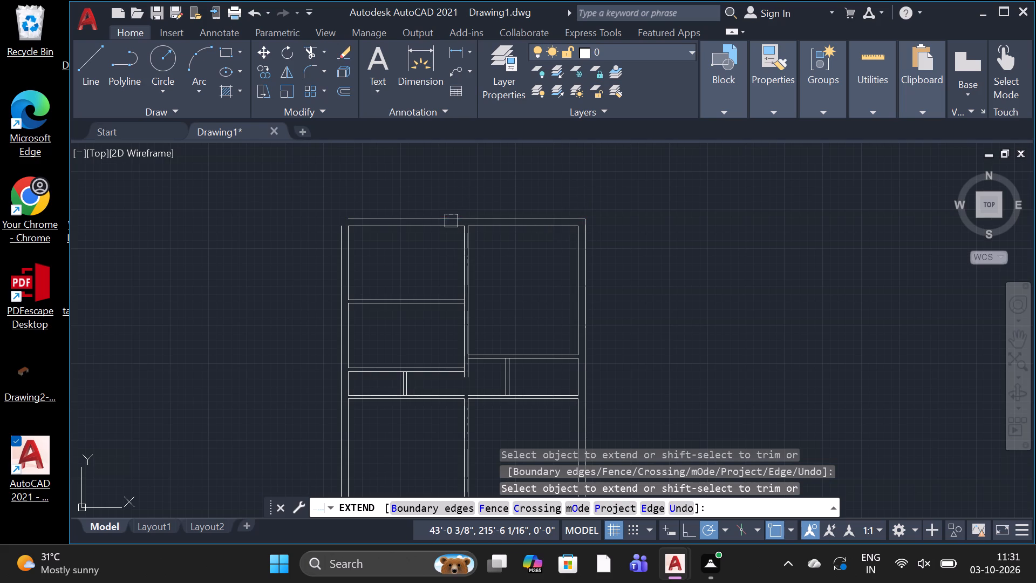
pyautogui.moveTo(339, 228); pyautogui.dragTo(344, 228)
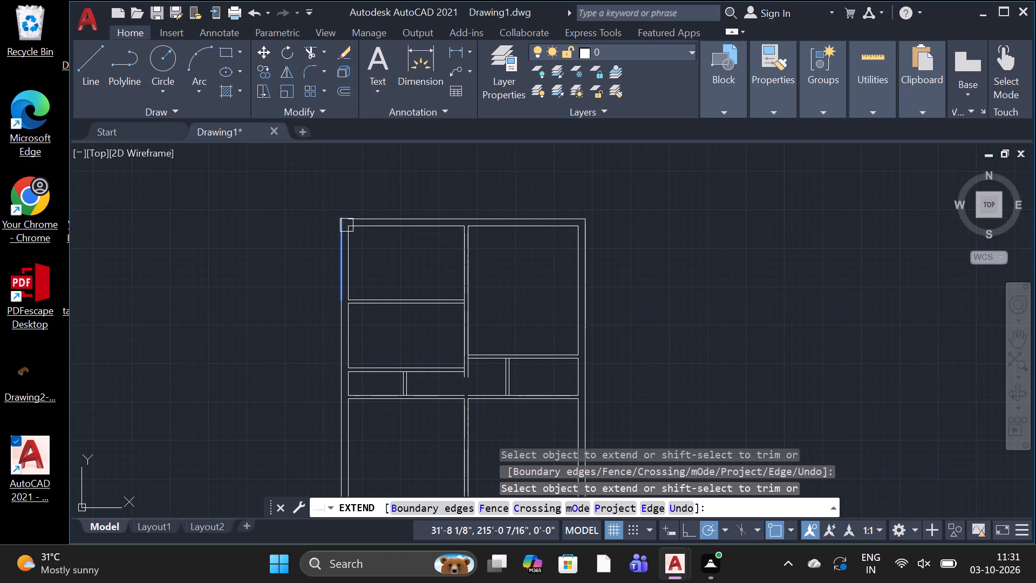
# Extend the north outer wall line westward to meet the west outer wall line at the building's northwest corner.
pyautogui.scroll(3, 347, 230)
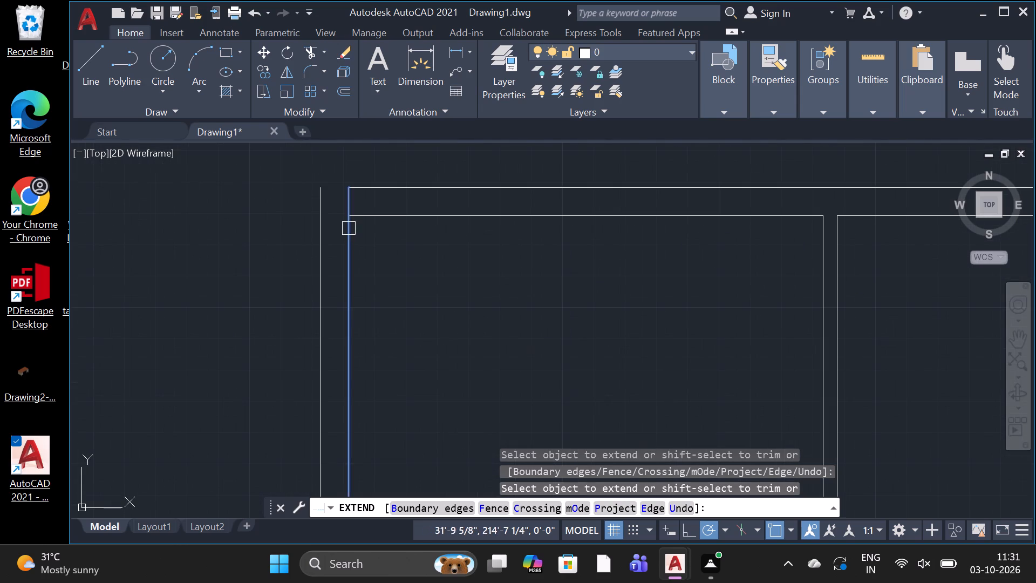
pyautogui.moveTo(365, 189); pyautogui.dragTo(366, 184)
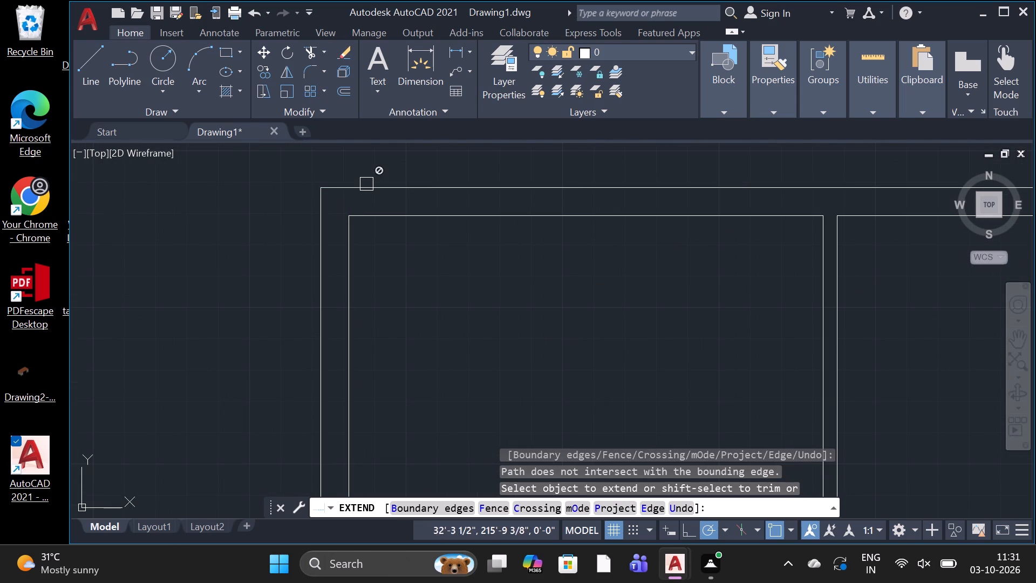
# Finish extending and examine the whole floor plan's outer walls, corners and inner partitions for remaining gaps.
pyautogui.scroll(-4, 365, 191)
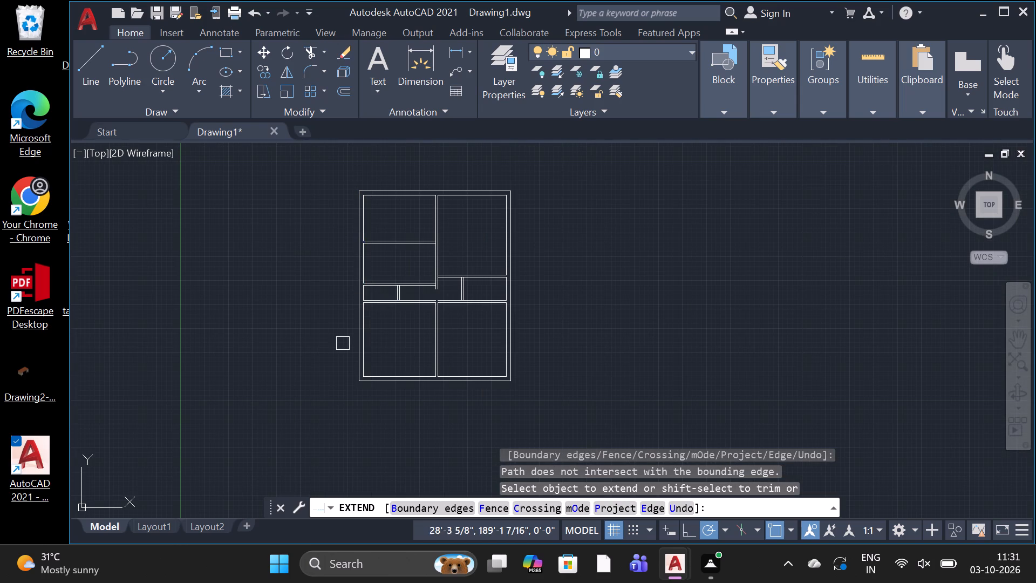
pyautogui.scroll(2, 346, 330)
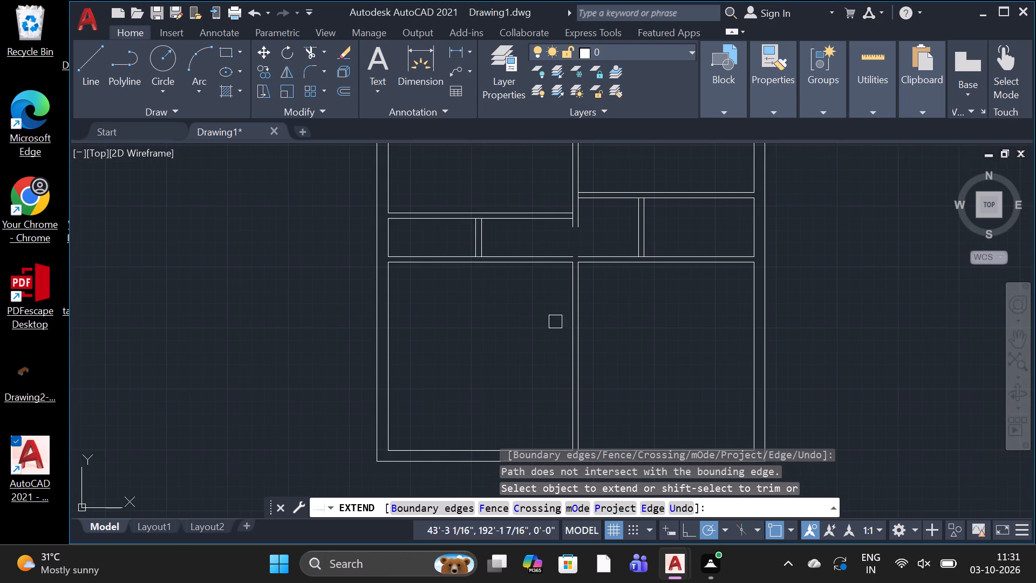
pyautogui.scroll(-2, 588, 314)
pyautogui.scroll(3, 584, 406)
pyautogui.scroll(-2, 583, 374)
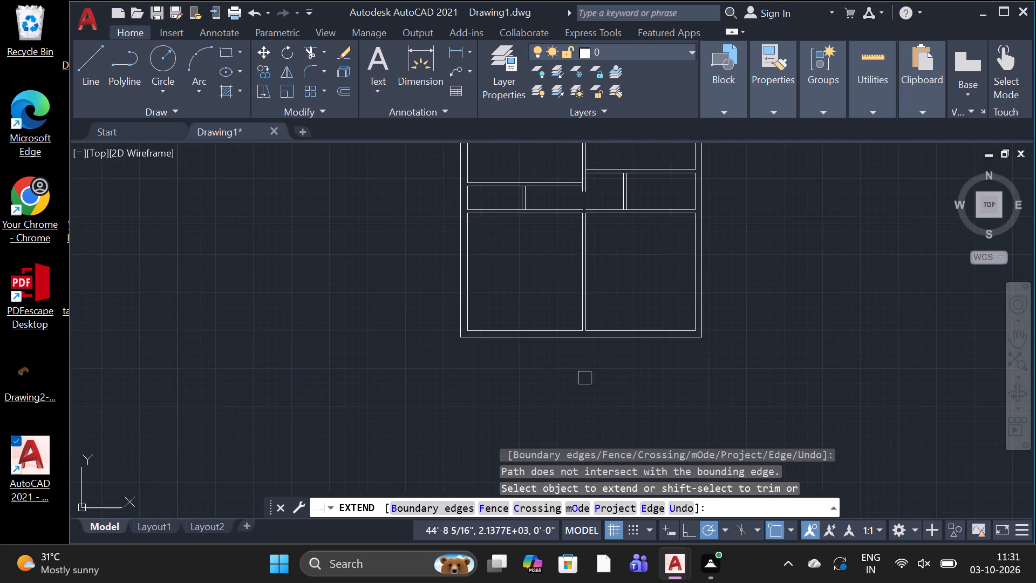
pyautogui.scroll(-2, 601, 348)
pyautogui.scroll(2, 573, 223)
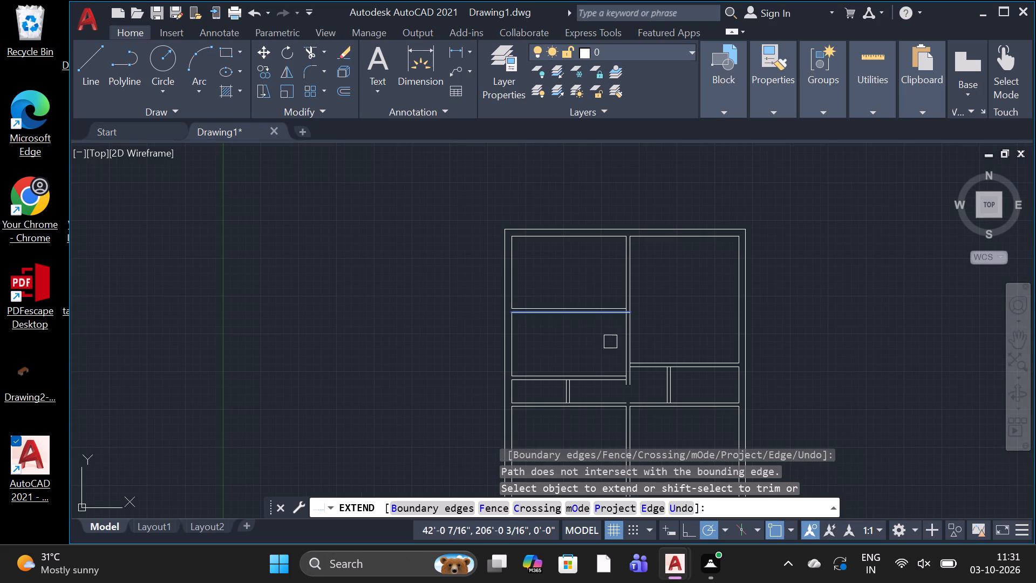
pyautogui.scroll(-2, 625, 316)
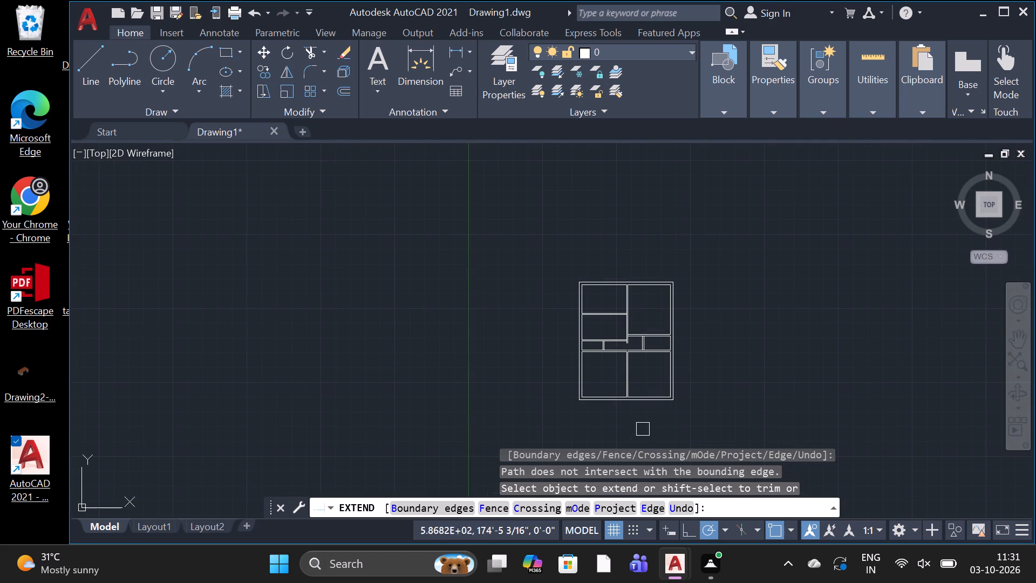
pyautogui.scroll(1, 644, 429)
pyautogui.press('space')
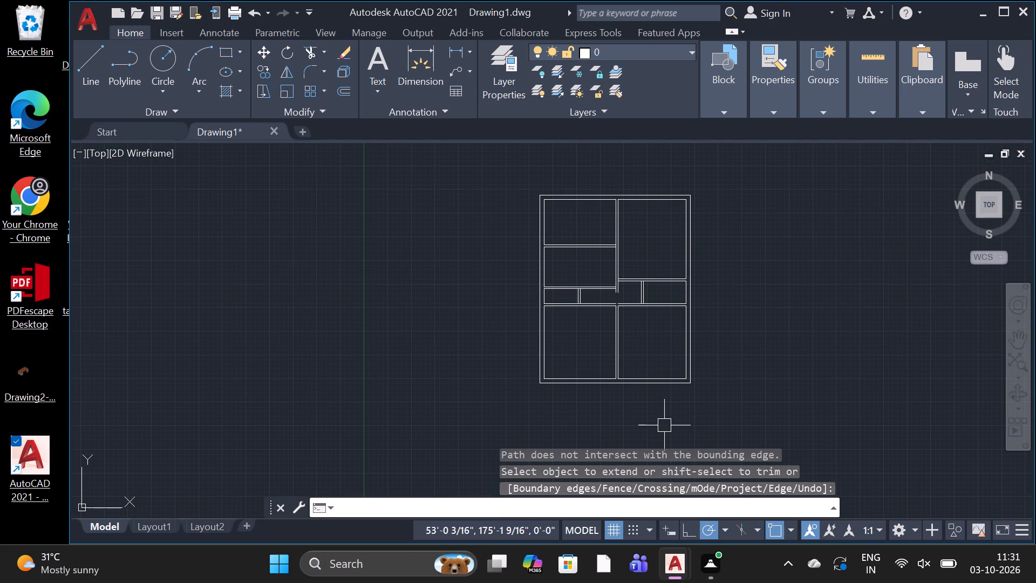
pyautogui.write('TR')
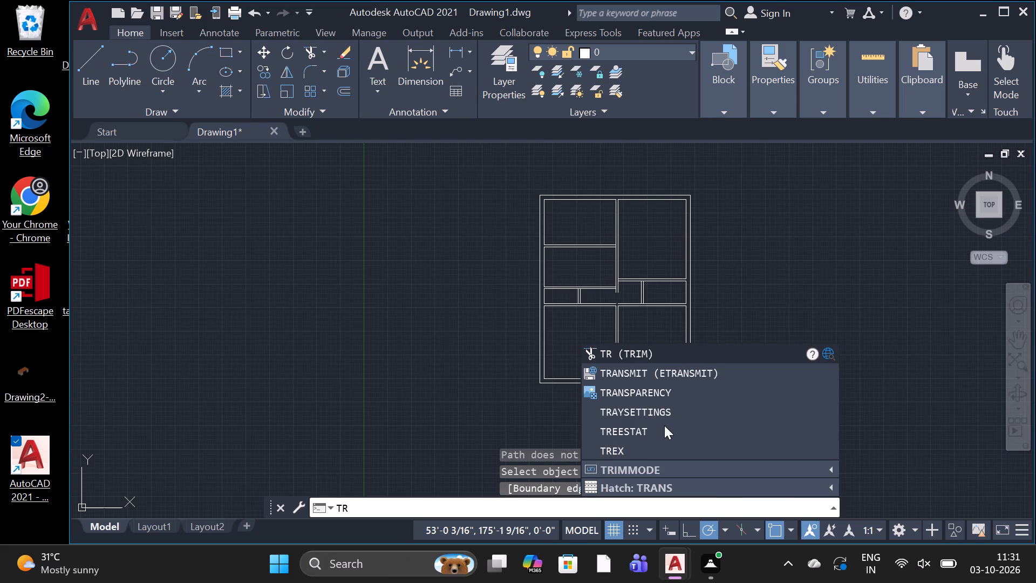
pyautogui.press('Escape')
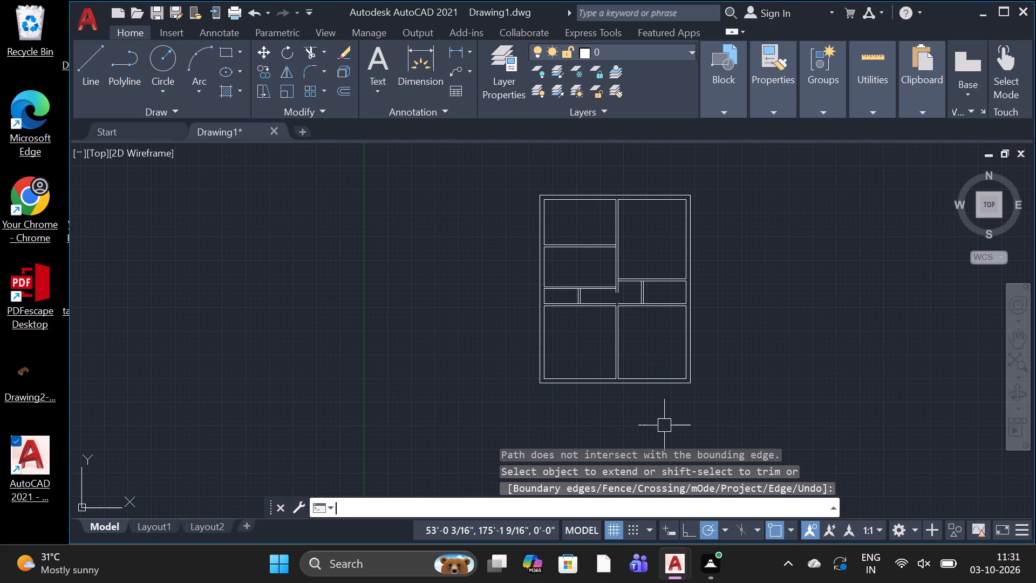
pyautogui.scroll(2, 757, 352)
pyautogui.scroll(-2, 757, 352)
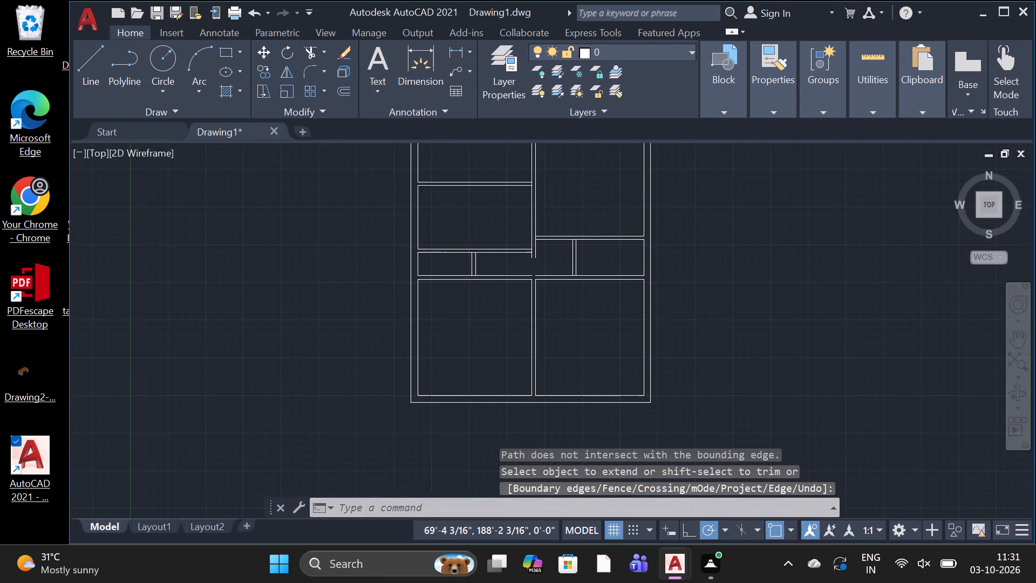
pyautogui.scroll(3, 830, 297)
pyautogui.scroll(-2, 822, 302)
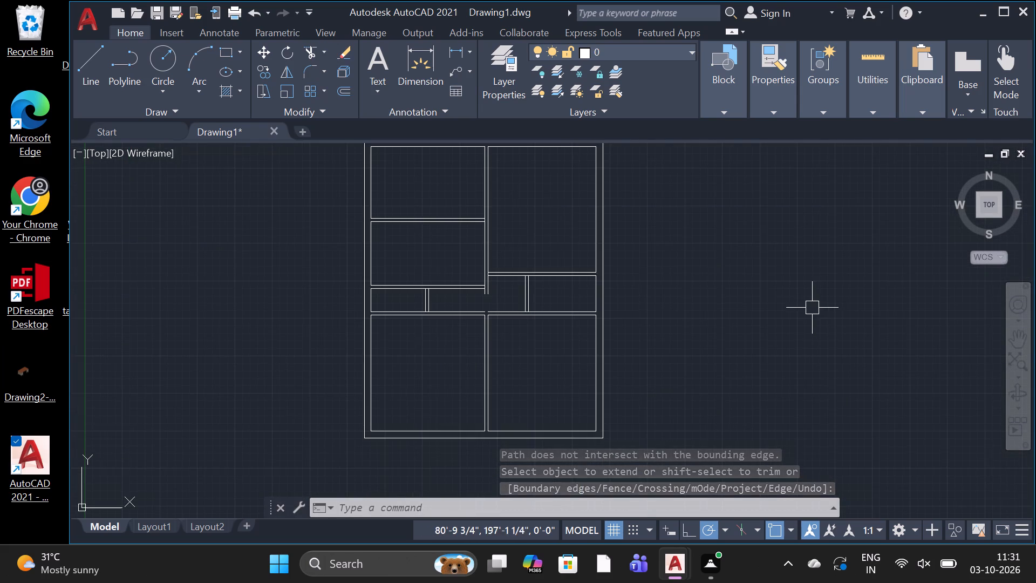
pyautogui.scroll(2, 812, 308)
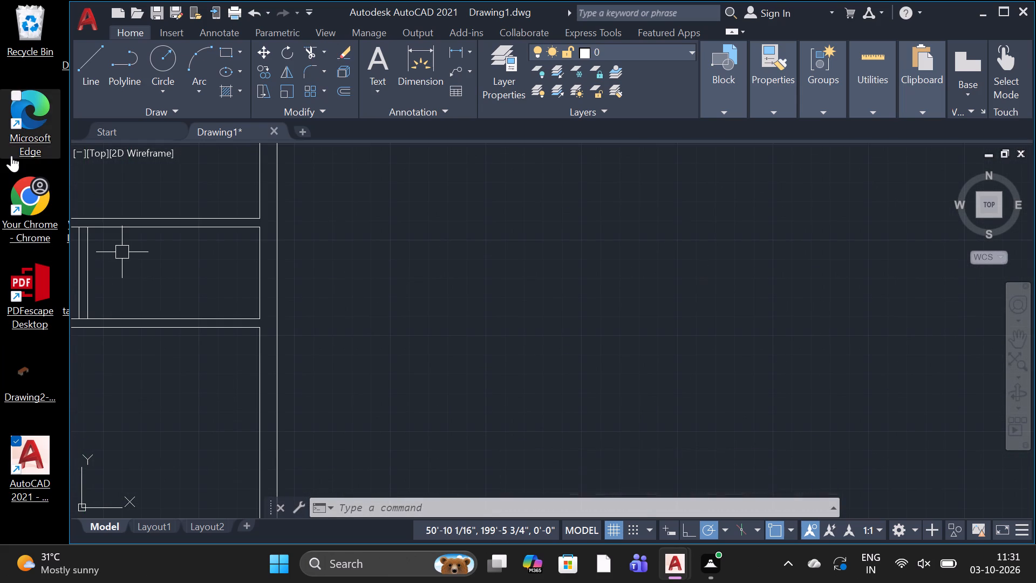
# Draw a closed 3' by 9" rectangle from lines, just outside the east wall near the building's northeast corner.
pyautogui.click(81, 62)
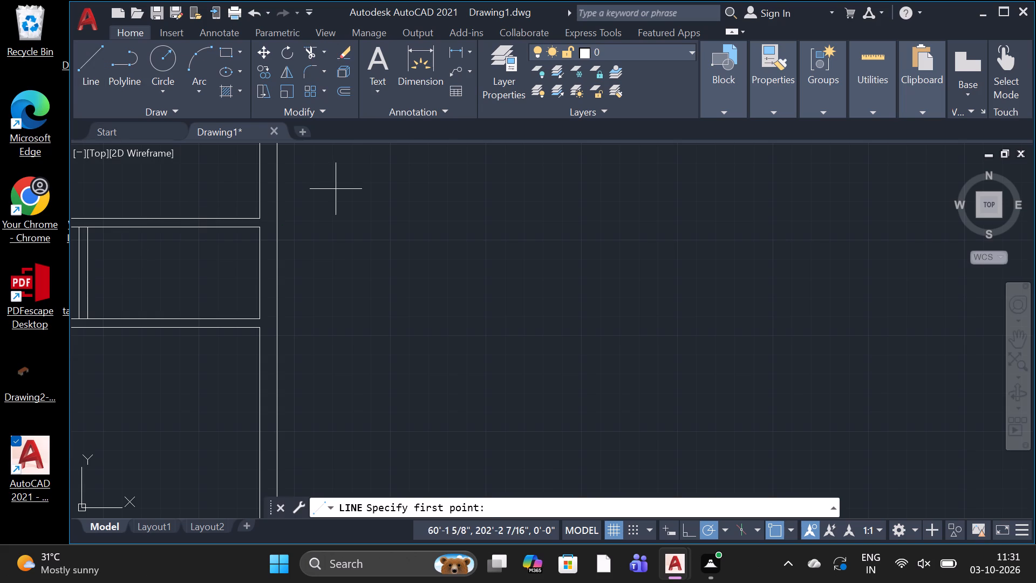
pyautogui.scroll(-5, 336, 188)
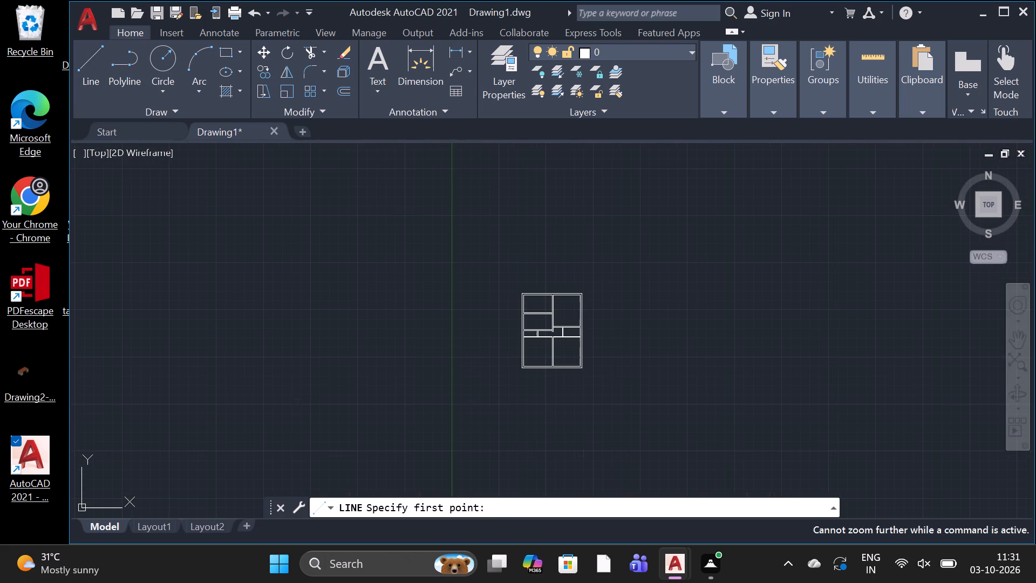
pyautogui.scroll(-1, 336, 171)
pyautogui.scroll(3, 637, 294)
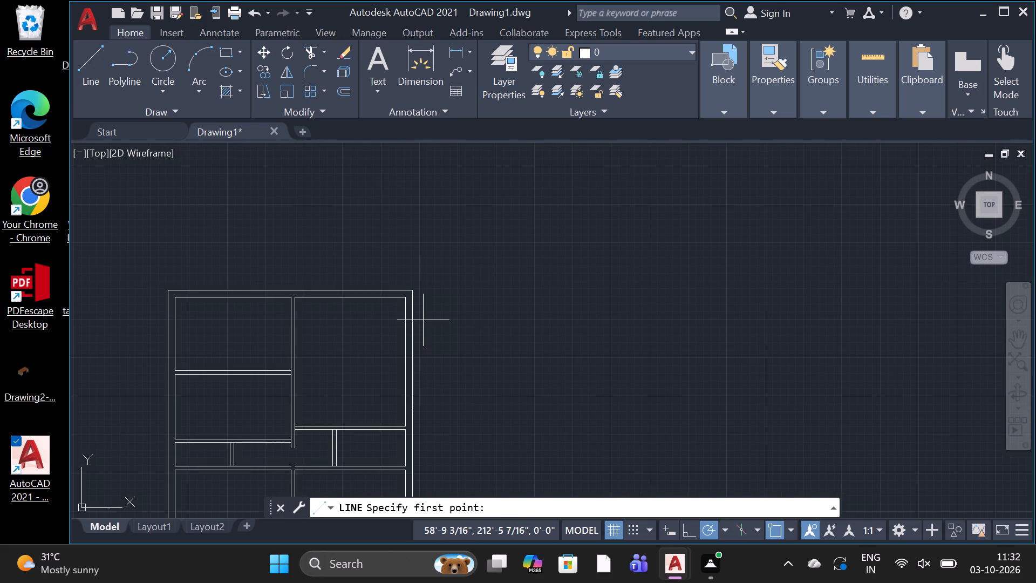
pyautogui.click(423, 320)
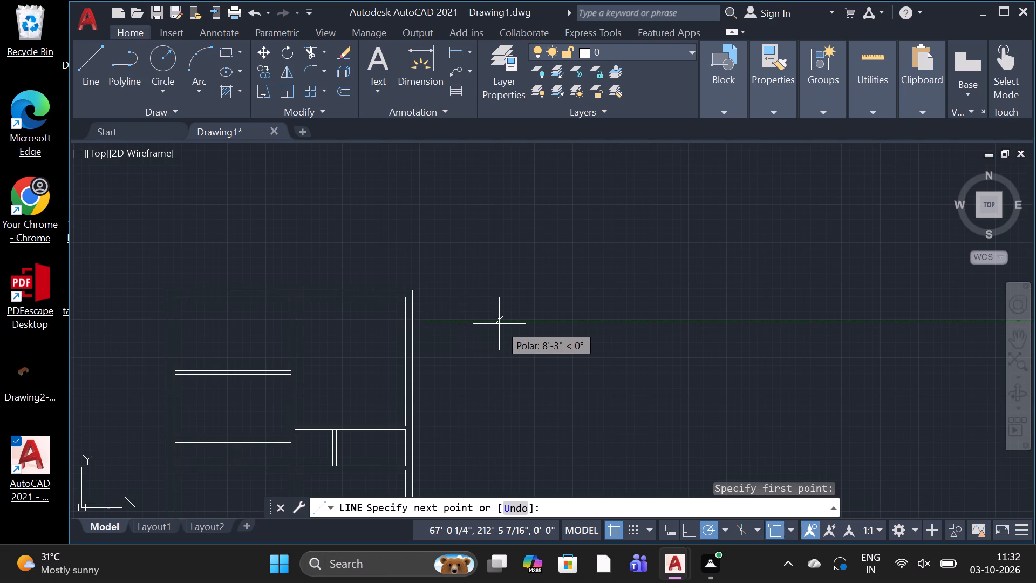
pyautogui.press('3')
pyautogui.write("'")
pyautogui.press('space')
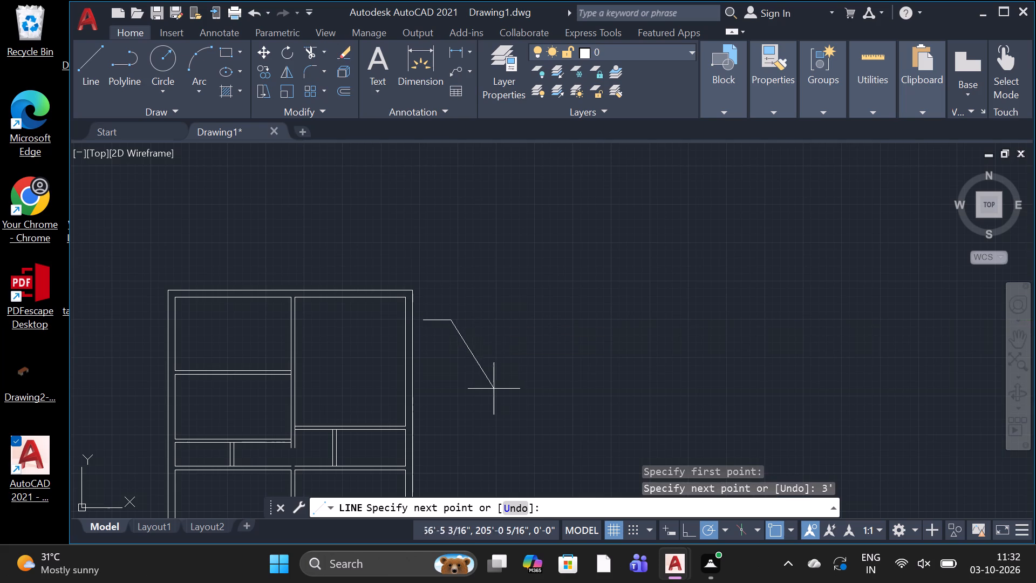
pyautogui.scroll(3, 411, 362)
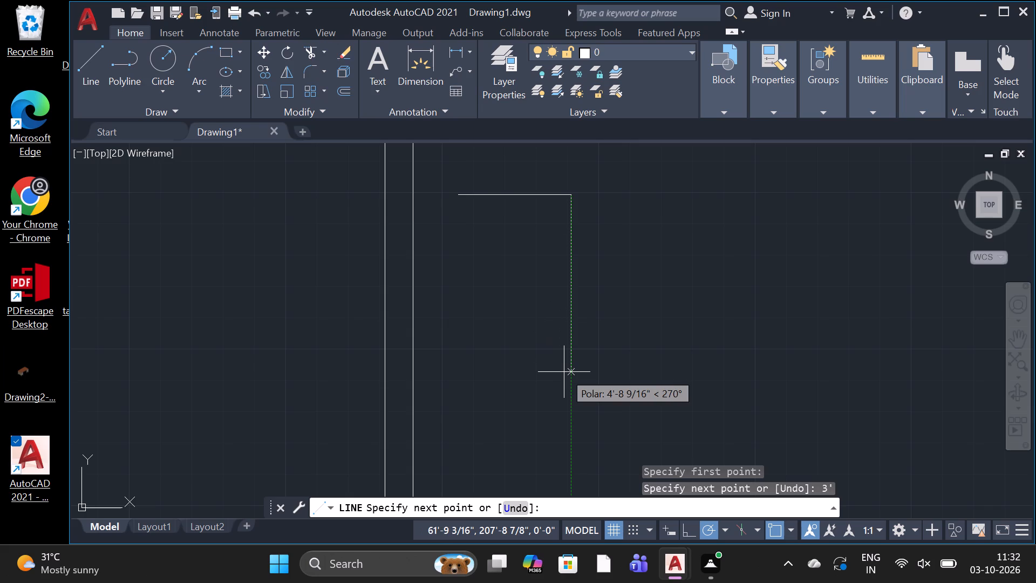
pyautogui.press('9')
pyautogui.write('"')
pyautogui.press('space')
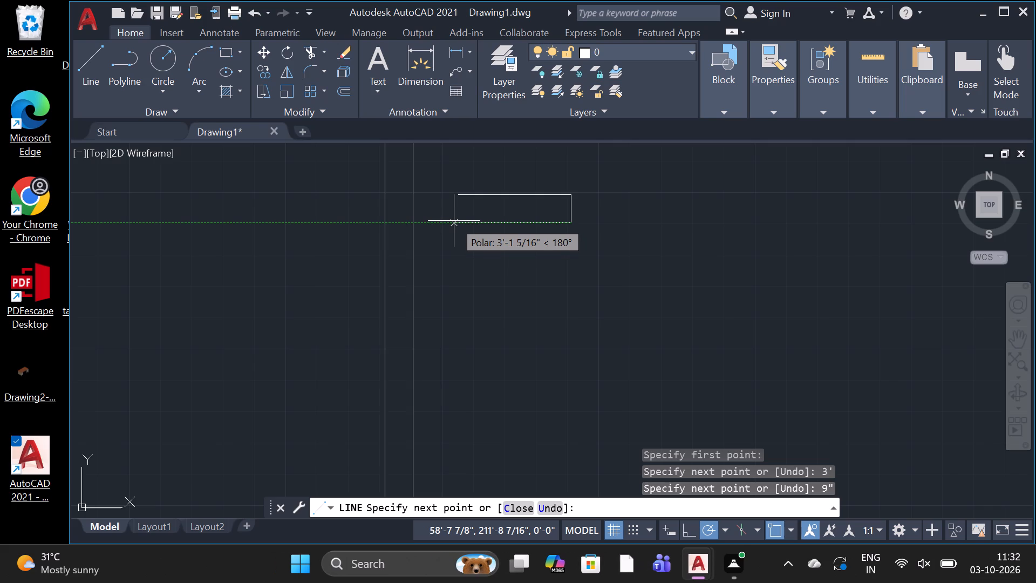
pyautogui.press('3')
pyautogui.write("'")
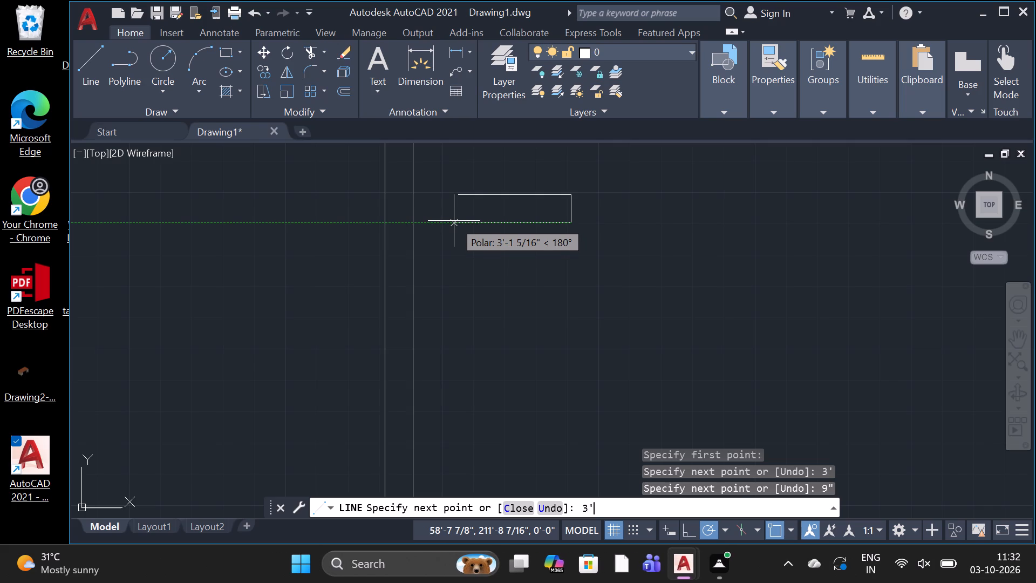
pyautogui.press('space')
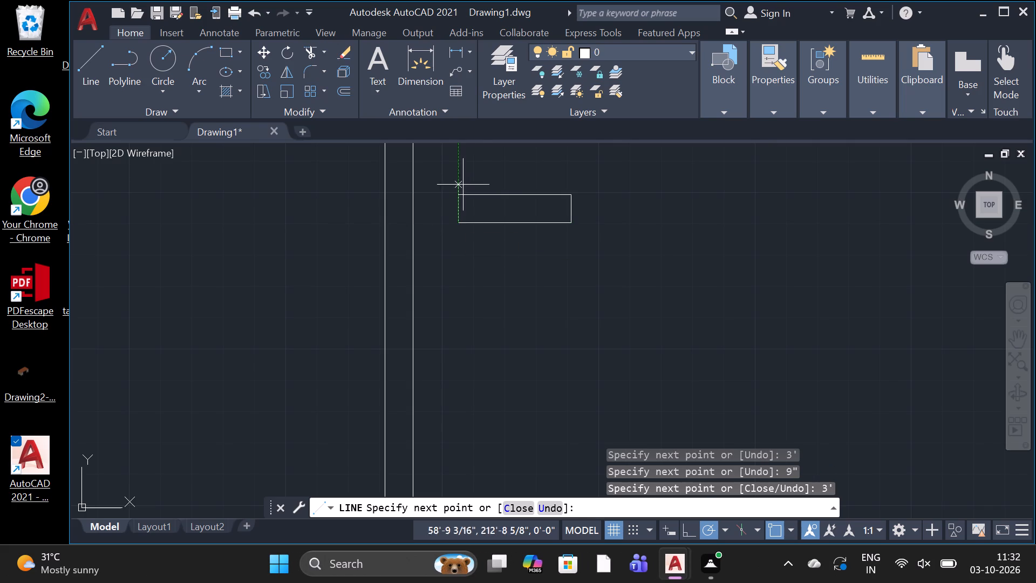
pyautogui.click(459, 193)
pyautogui.press('space')
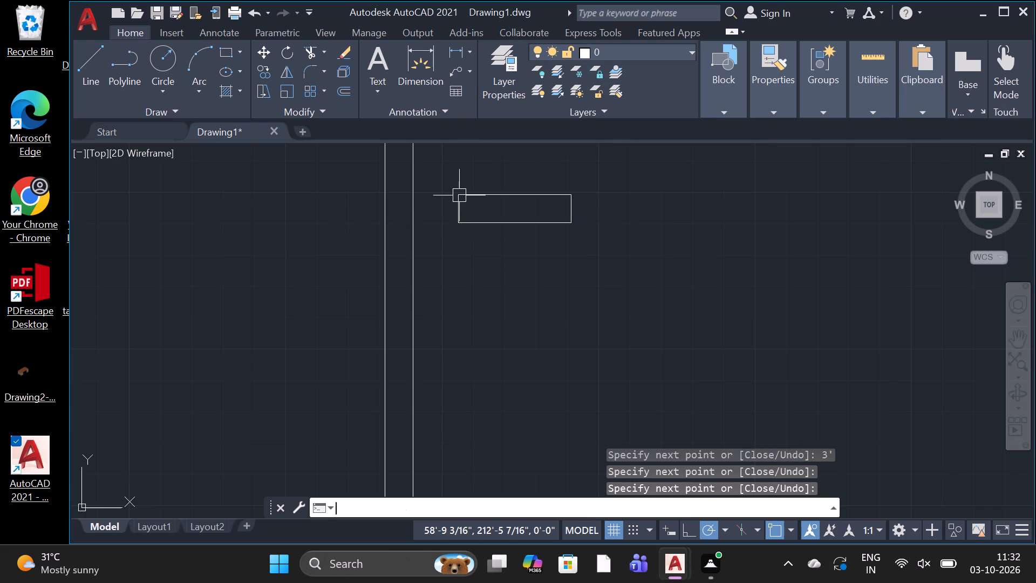
# Draw a horizontal centre line through the 3' by 9" rectangle, joining the midpoints of its two short sides.
pyautogui.click(93, 69)
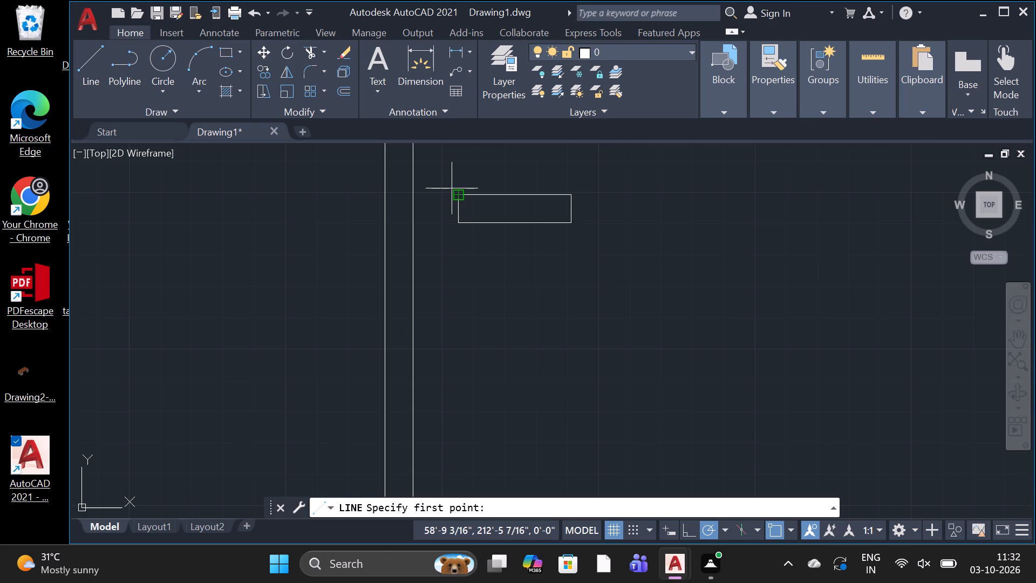
pyautogui.scroll(2, 452, 190)
pyautogui.moveTo(462, 239); pyautogui.dragTo(473, 239)
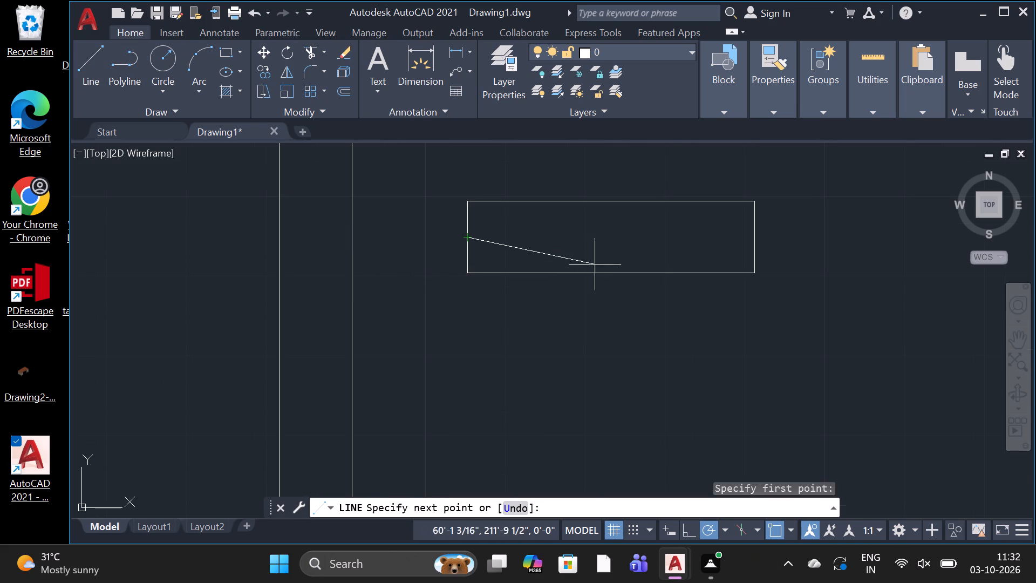
pyautogui.click(756, 235)
pyautogui.press('space')
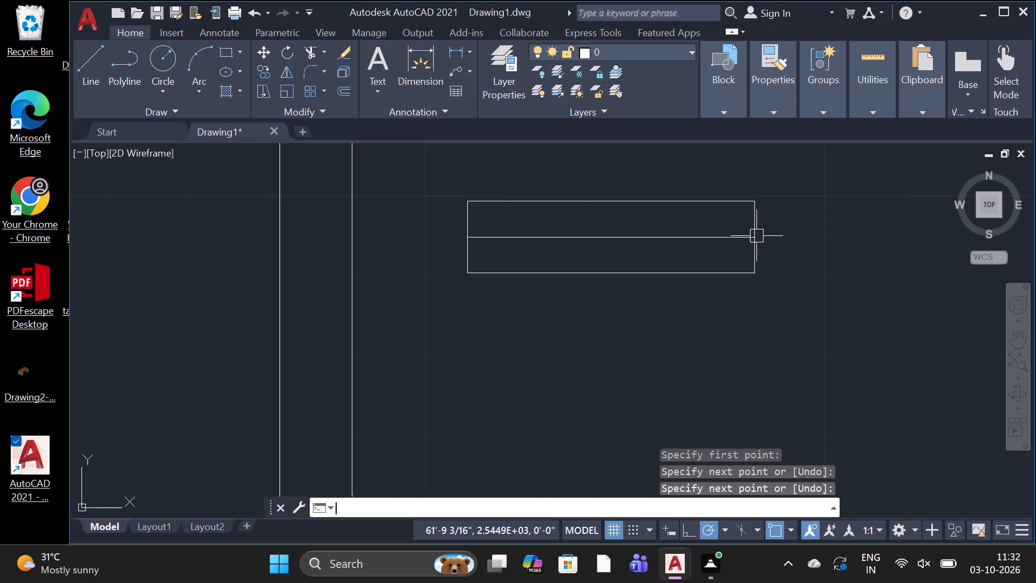
# Offset the rectangle's centre line by 0.5" once above and once below.
pyautogui.write('O')
pyautogui.press('space')
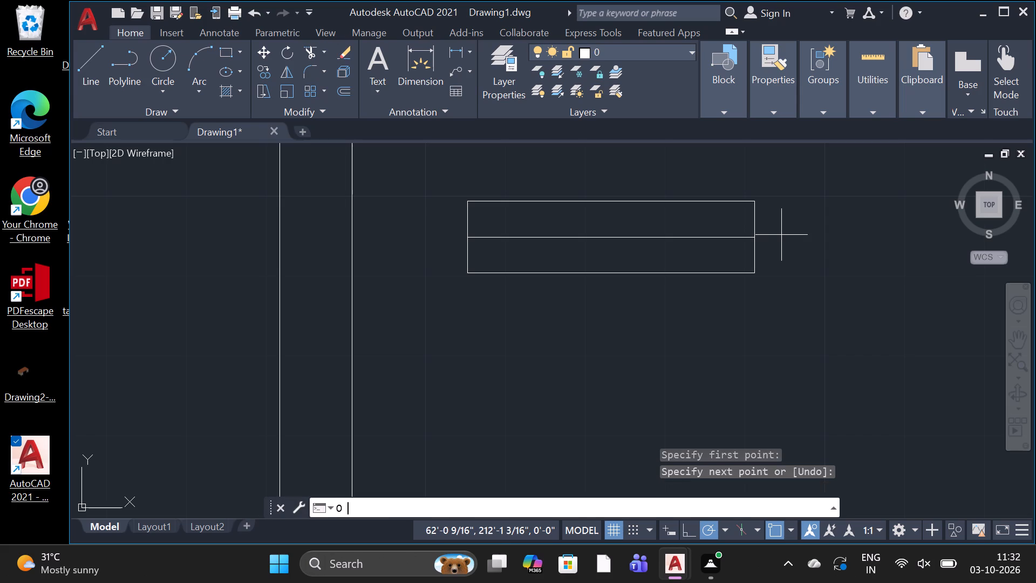
pyautogui.press('0')
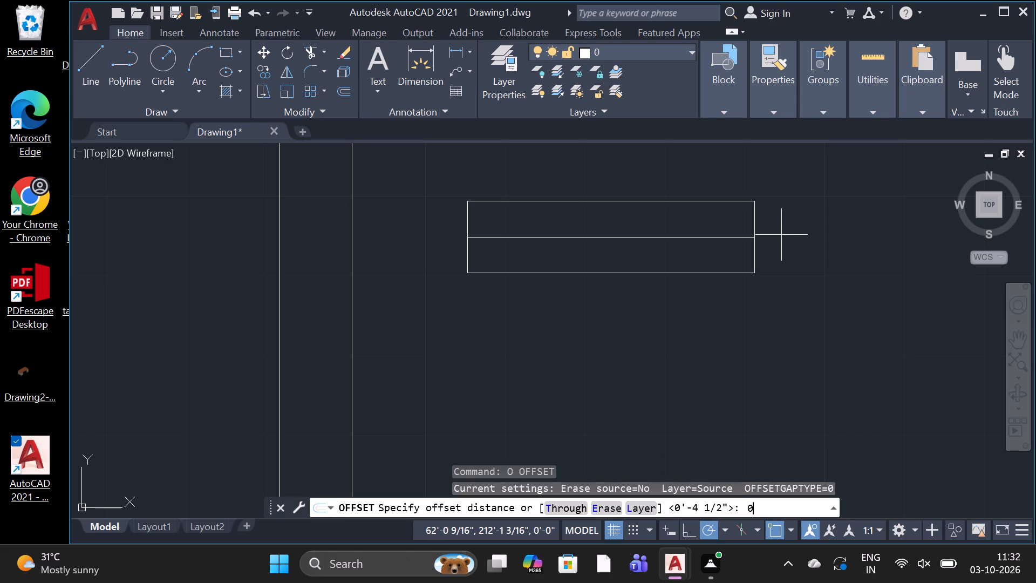
pyautogui.press('.')
pyautogui.press('5')
pyautogui.write('"')
pyautogui.press('space')
pyautogui.click(699, 238)
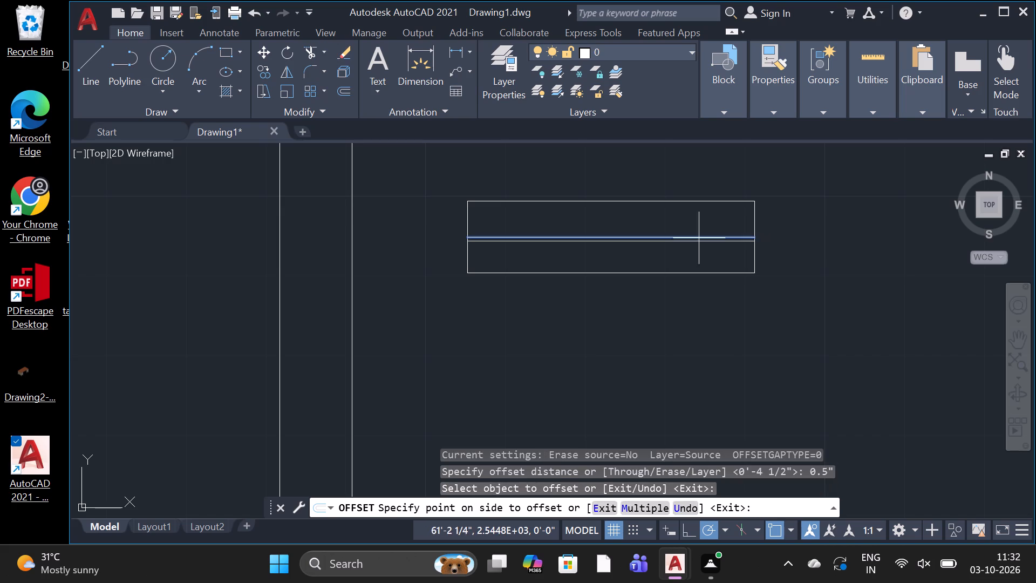
pyautogui.click(703, 223)
pyautogui.scroll(2, 702, 240)
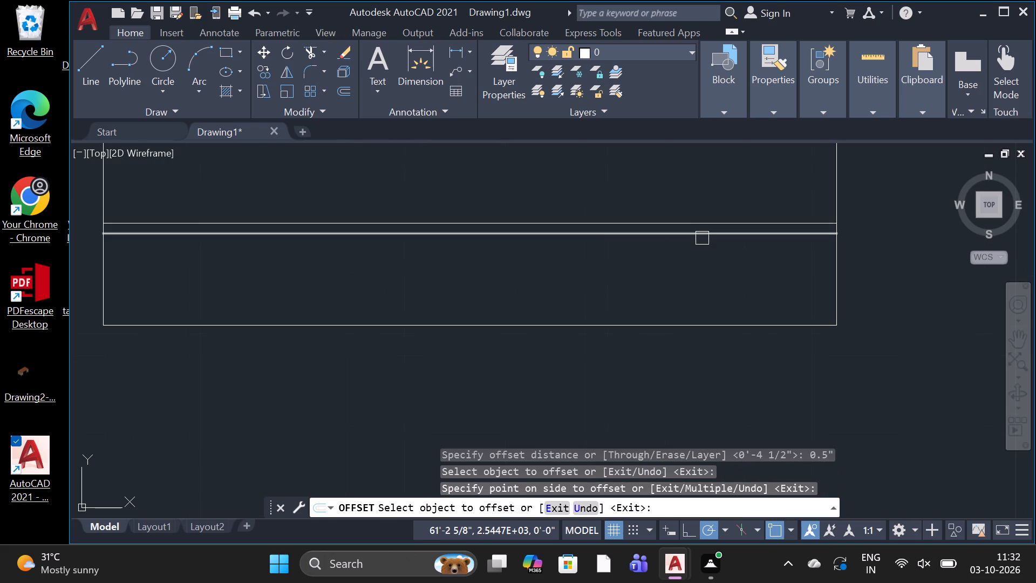
pyautogui.click(702, 238)
pyautogui.click(692, 258)
pyautogui.scroll(-3, 690, 257)
pyautogui.press('space')
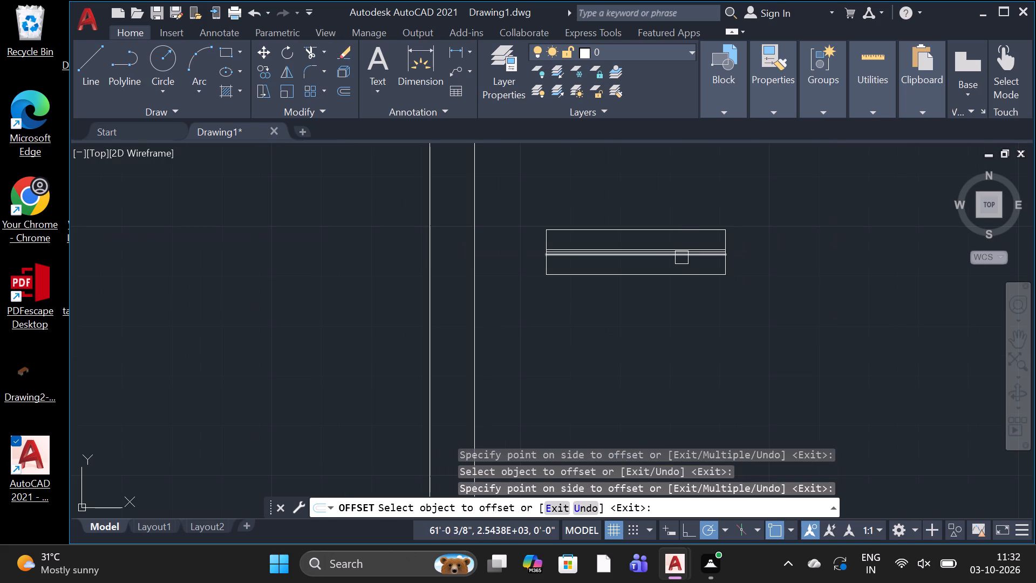
# Draw a vertical line across the full height of the 3' by 9" rectangle, starting 2" in from its lower-west corner.
pyautogui.click(89, 64)
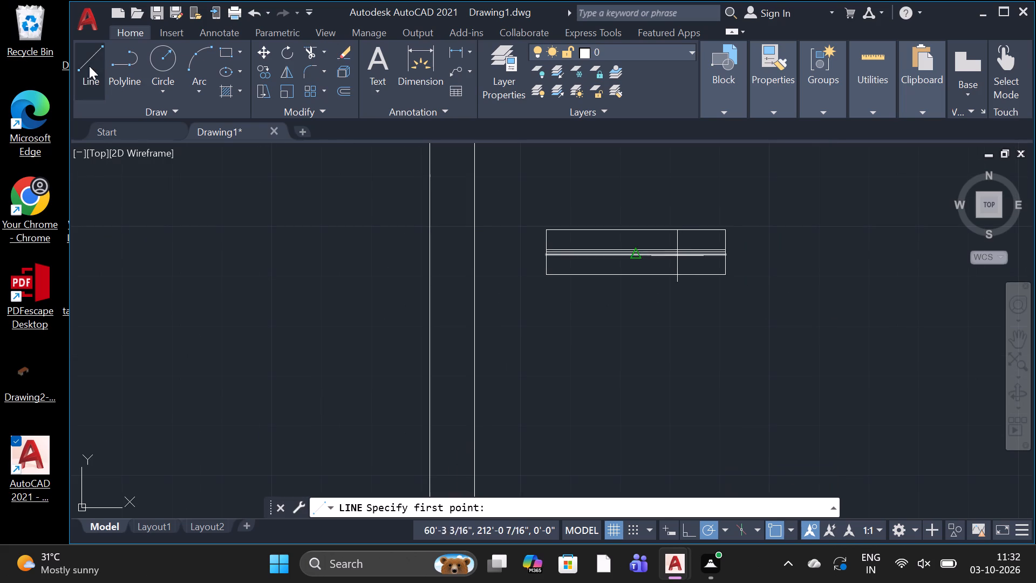
pyautogui.click(542, 274)
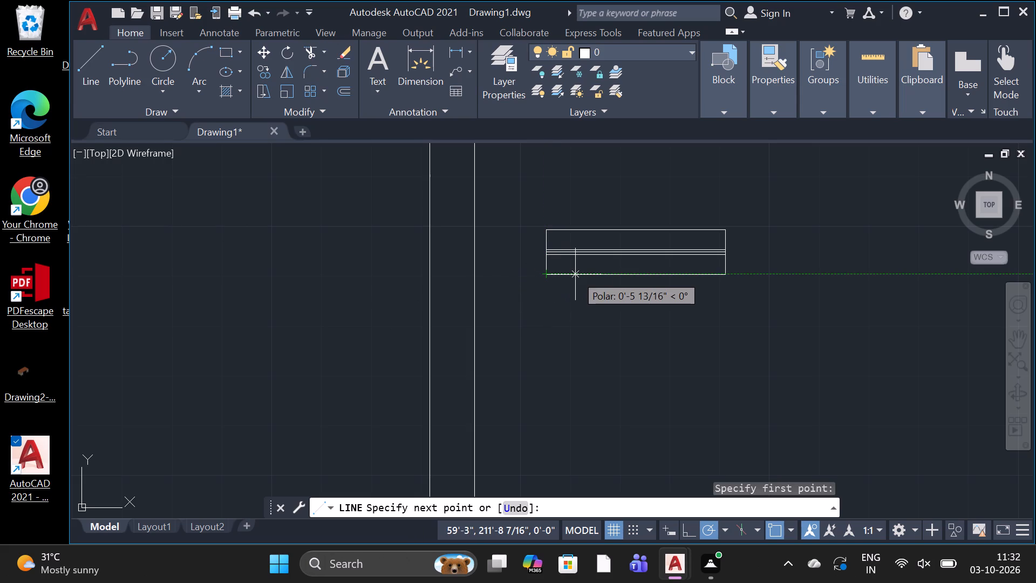
pyautogui.press('2')
pyautogui.hotkey('shift', '"')
pyautogui.press('space')
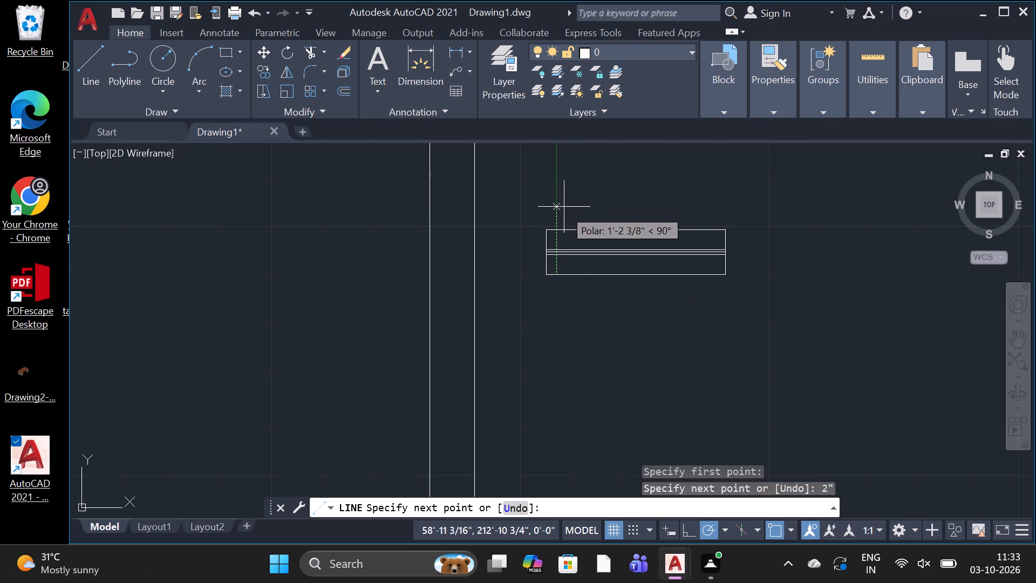
pyautogui.scroll(1, 571, 224)
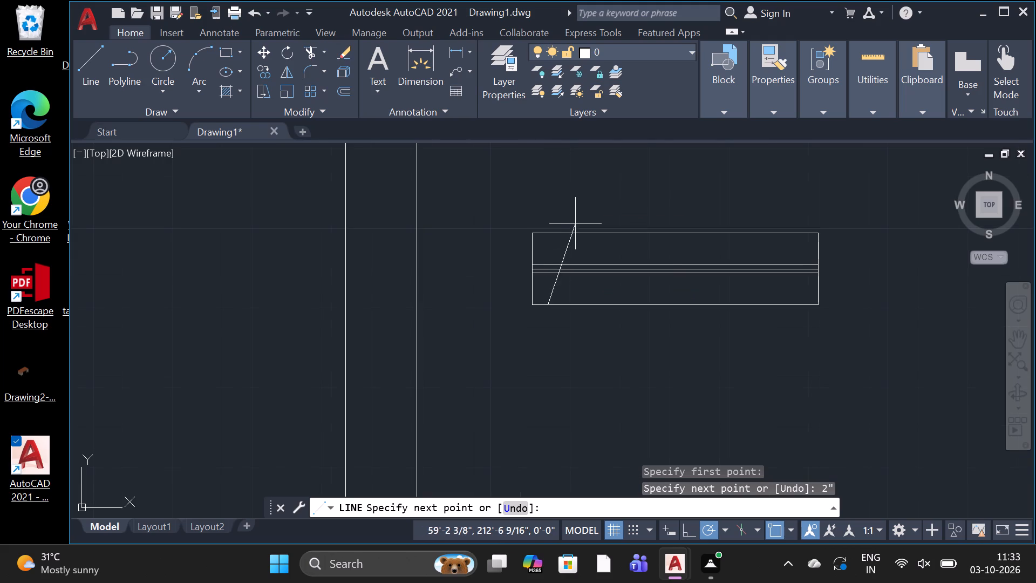
pyautogui.moveTo(551, 236); pyautogui.dragTo(554, 231)
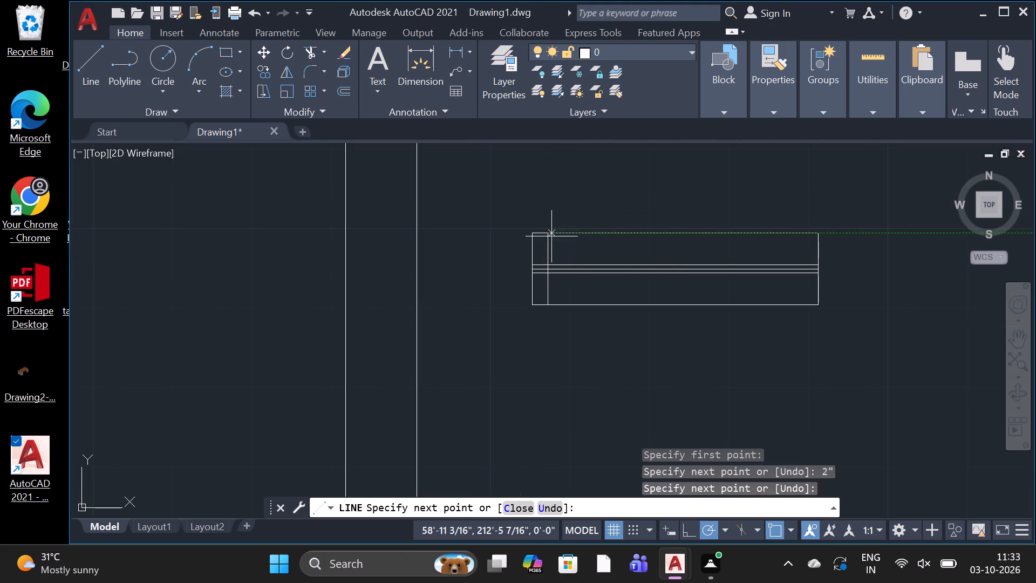
pyautogui.press('space')
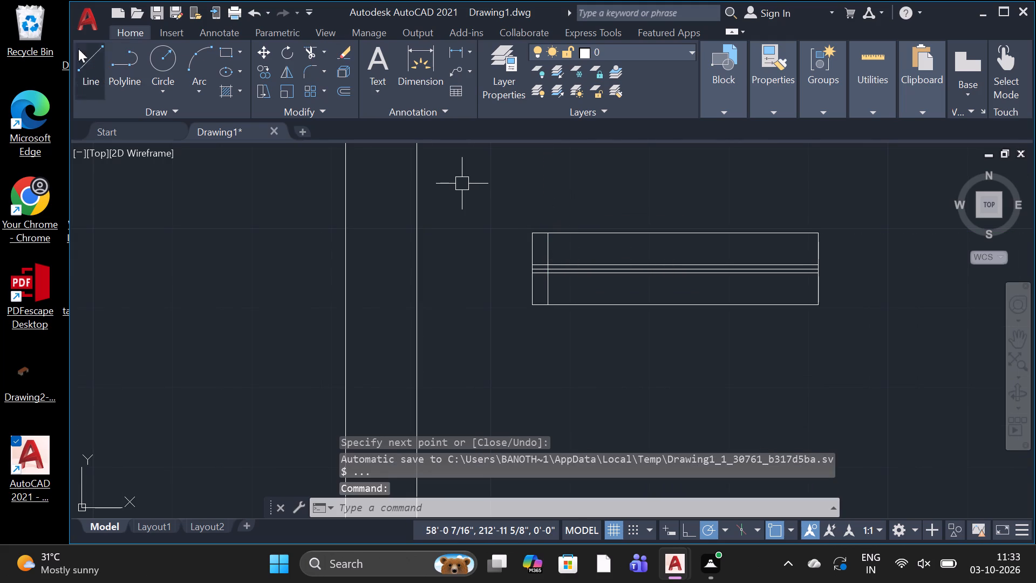
# Draw a matching vertical line across the rectangle's full height, starting 2" in from its lower-east corner.
pyautogui.click(83, 63)
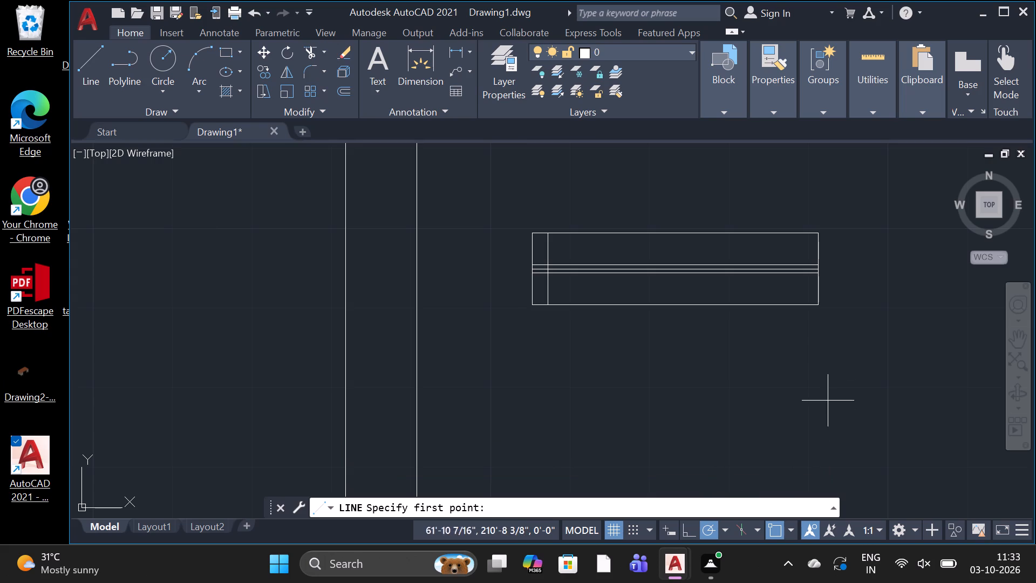
pyautogui.click(811, 306)
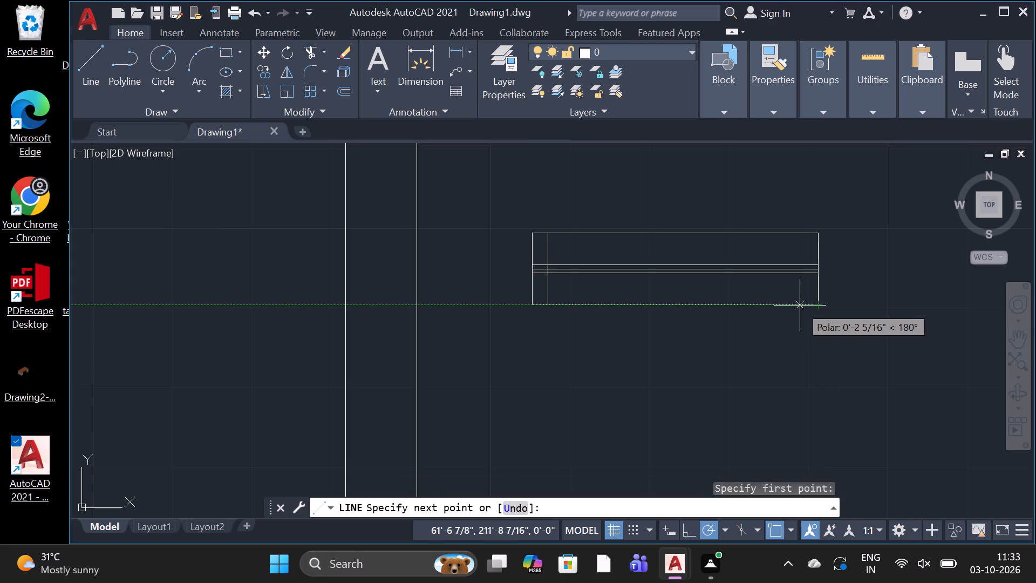
pyautogui.press('2')
pyautogui.hotkey('shift', '"')
pyautogui.press('space')
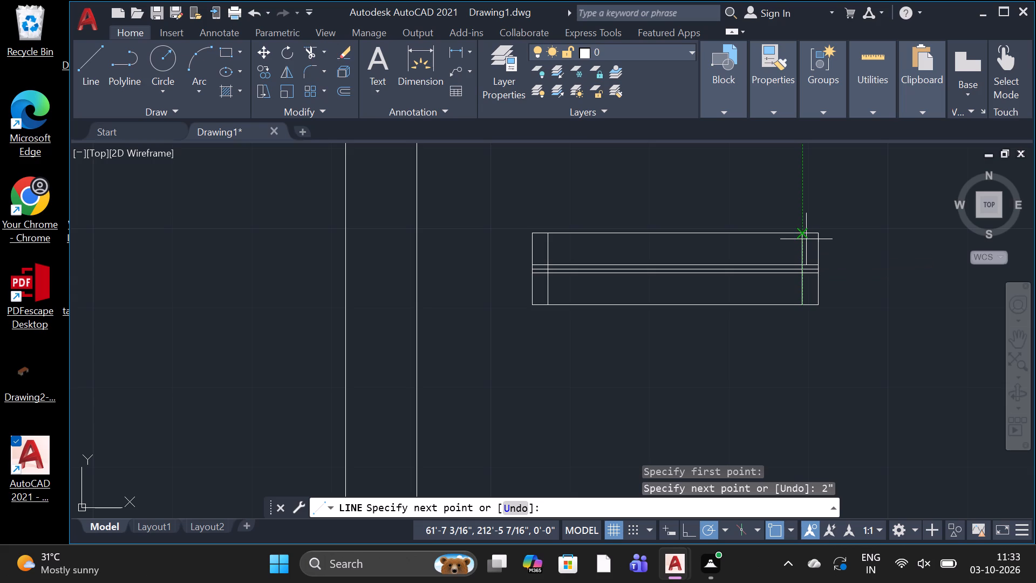
pyautogui.scroll(2, 819, 236)
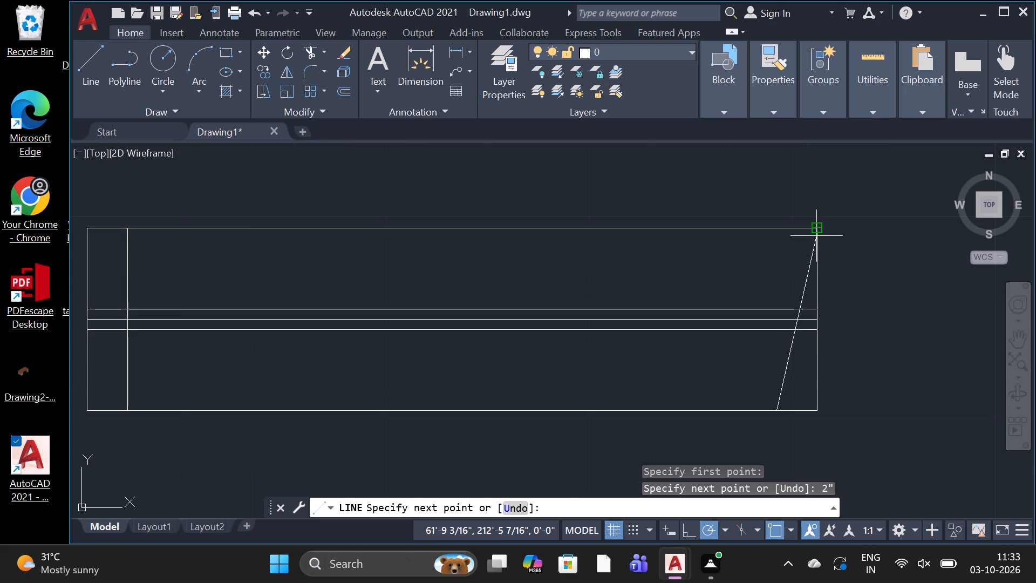
pyautogui.click(781, 228)
pyautogui.press('space')
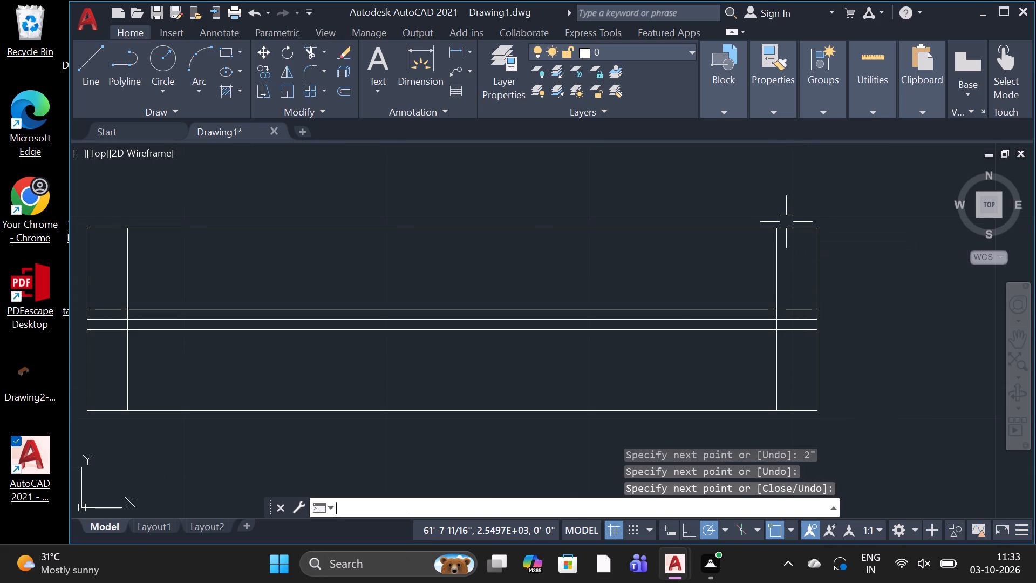
# Create a polar array of the whole 3' by 9" window symbol, centred on a point just east of and slightly below it.
pyautogui.scroll(-2, 675, 306)
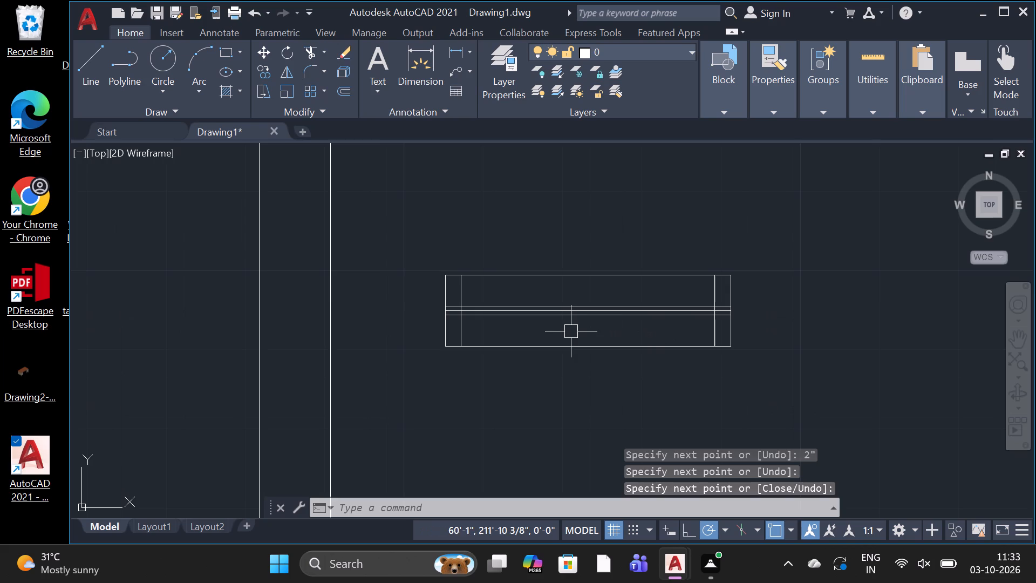
pyautogui.scroll(-1, 571, 358)
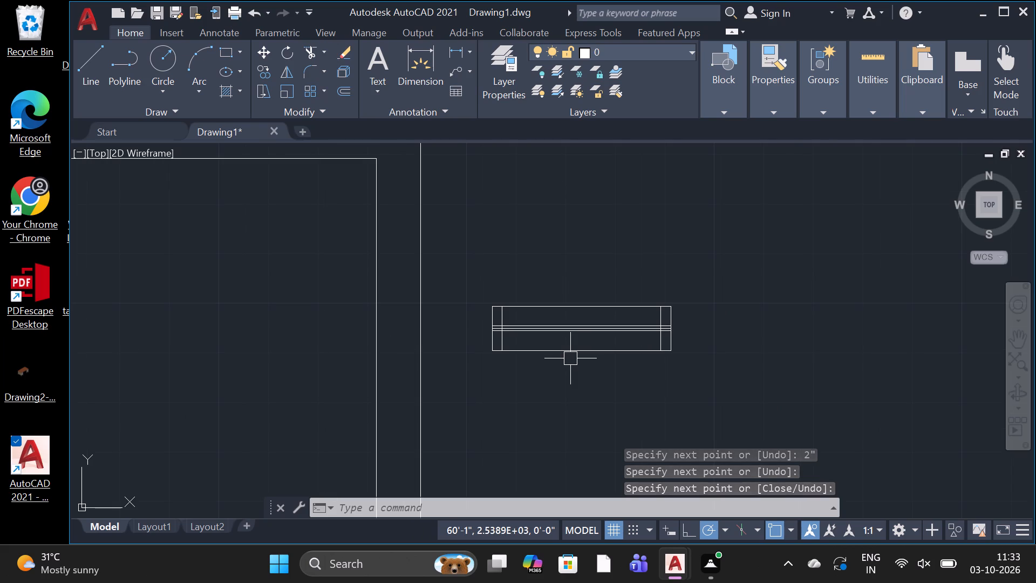
pyautogui.press('z')
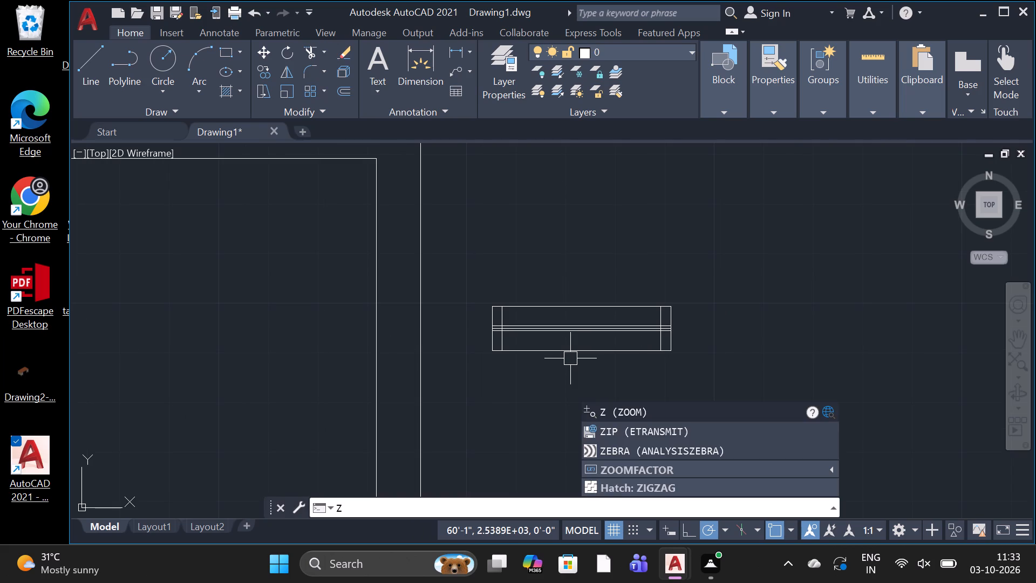
pyautogui.press('BackSpace')
pyautogui.write('AR')
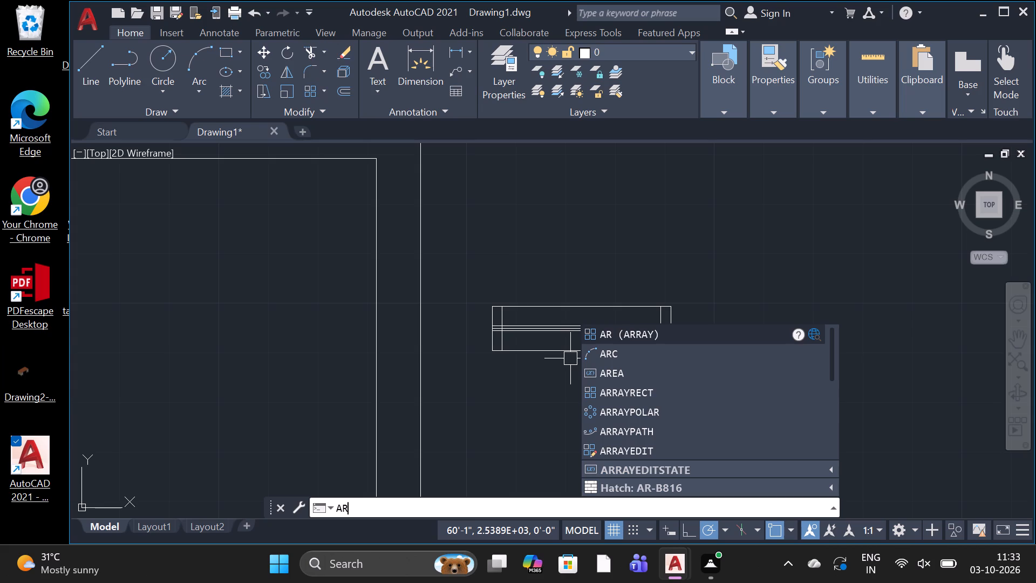
pyautogui.press('space')
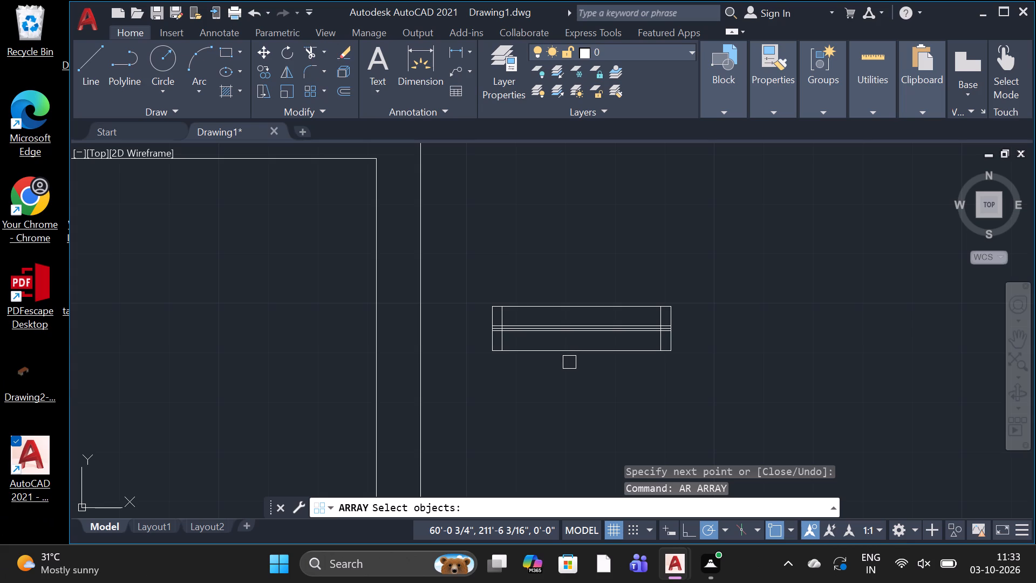
pyautogui.click(741, 331)
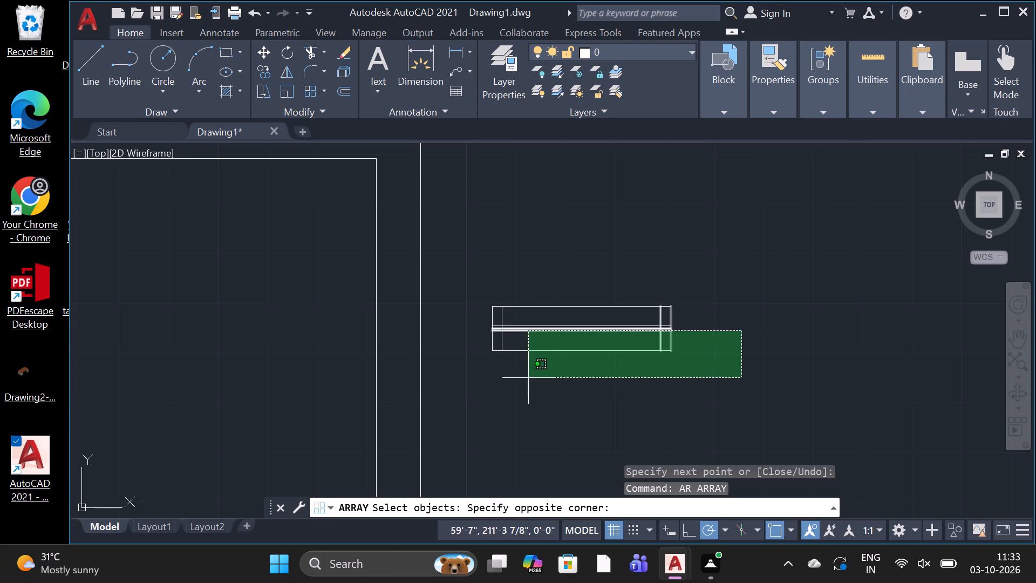
pyautogui.click(724, 320)
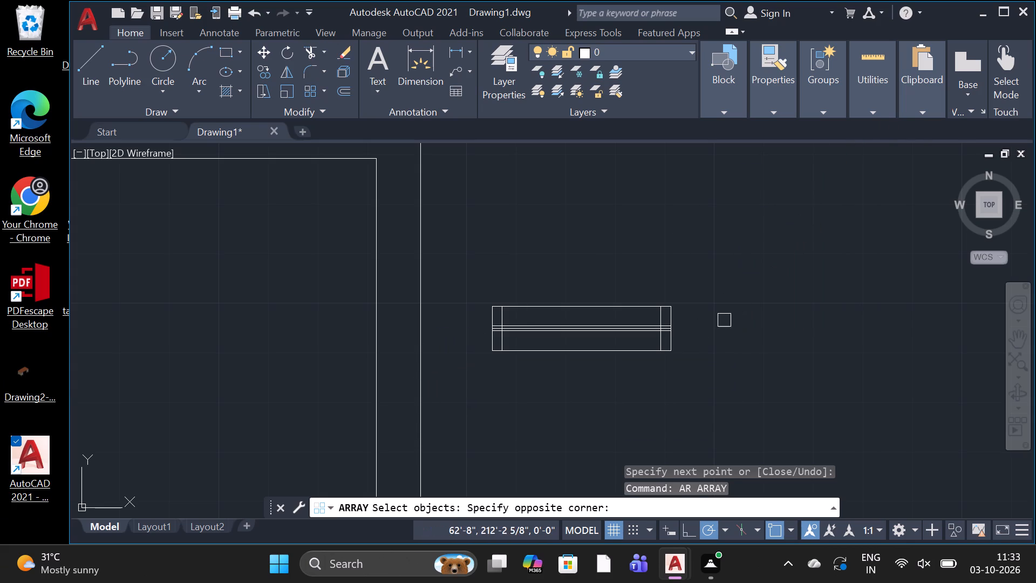
pyautogui.click(728, 285)
pyautogui.click(480, 418)
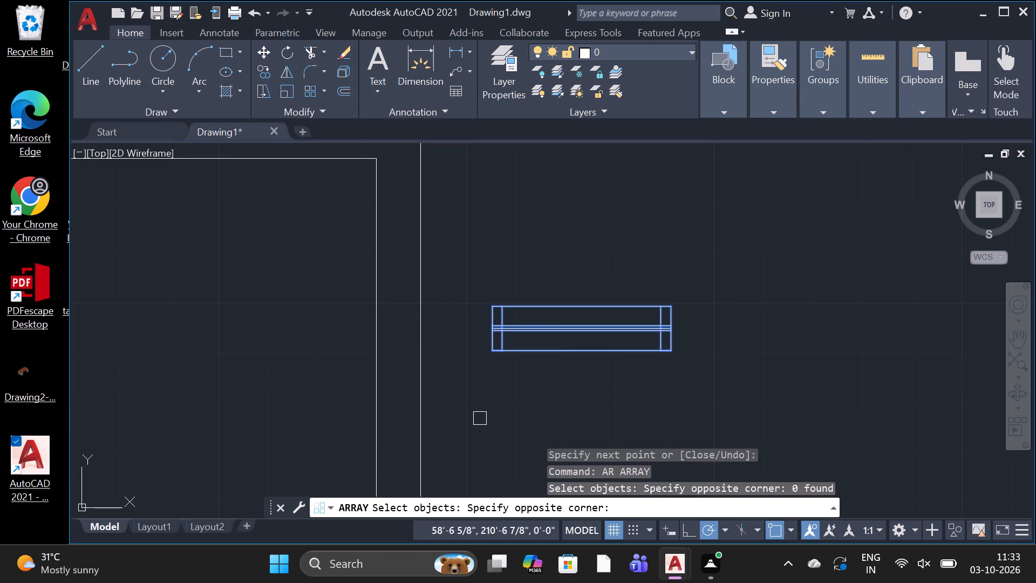
pyautogui.press('space')
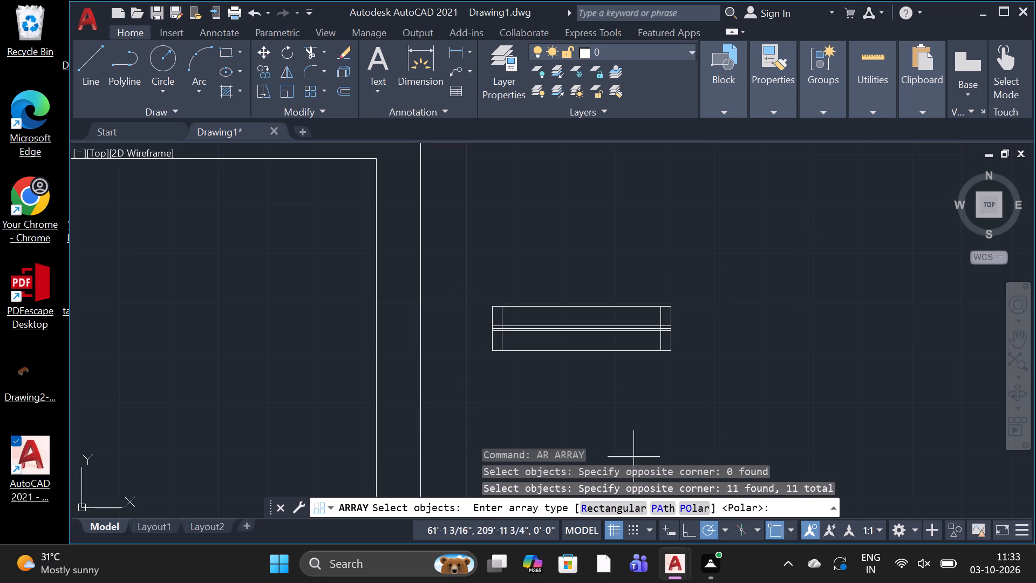
pyautogui.click(696, 513)
pyautogui.click(803, 361)
pyautogui.scroll(-1, 805, 361)
# Set the polar array to 4 items over the full 360° fill and finish the array.
pyautogui.click(275, 45)
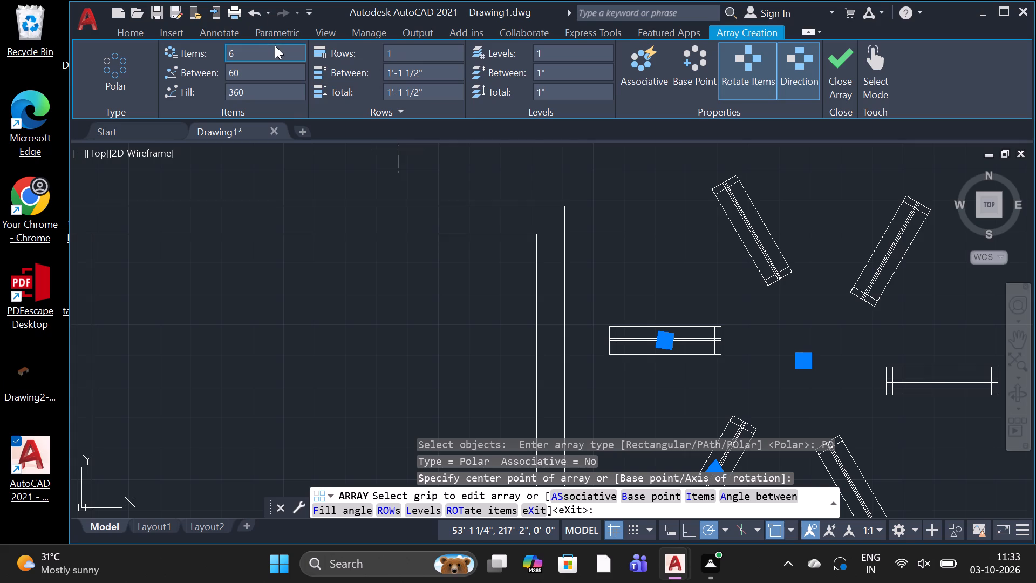
pyautogui.press('BackSpace')
pyautogui.press('BackSpace')
pyautogui.press('4')
pyautogui.press('Return')
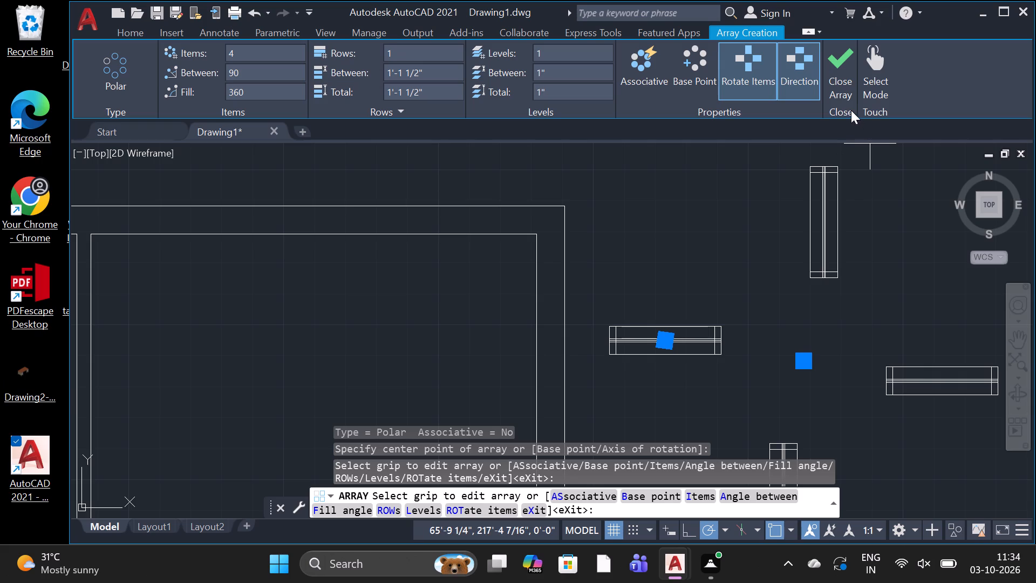
pyautogui.click(844, 97)
# Stretch the top end of the southernmost vertical window symbol downward by 1", using its upper-east corner as the base point.
pyautogui.scroll(-2, 826, 252)
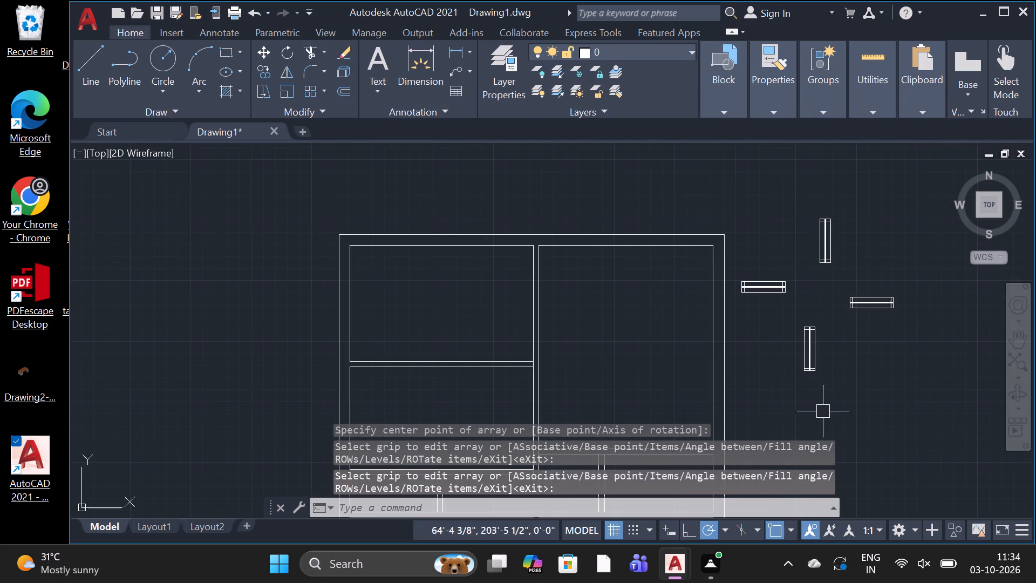
pyautogui.scroll(1, 816, 394)
pyautogui.scroll(-1, 753, 355)
pyautogui.scroll(1, 787, 338)
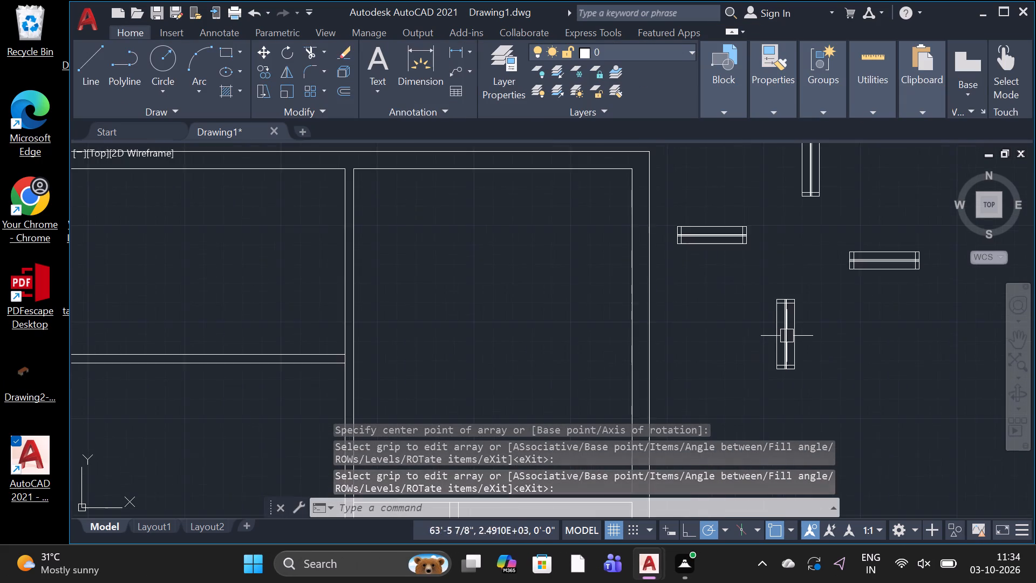
pyautogui.scroll(1, 787, 336)
pyautogui.write('S')
pyautogui.press('space')
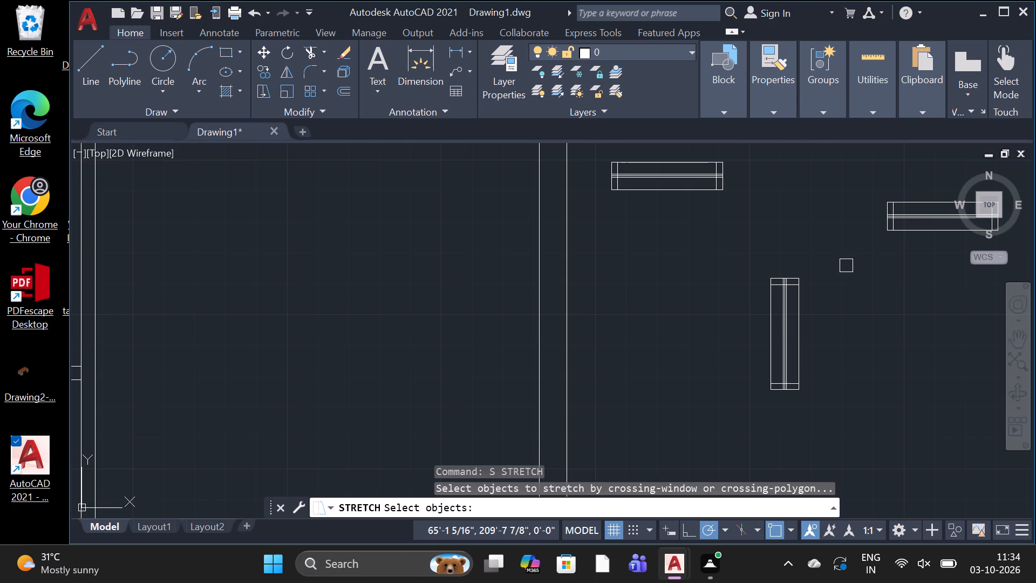
pyautogui.click(813, 275)
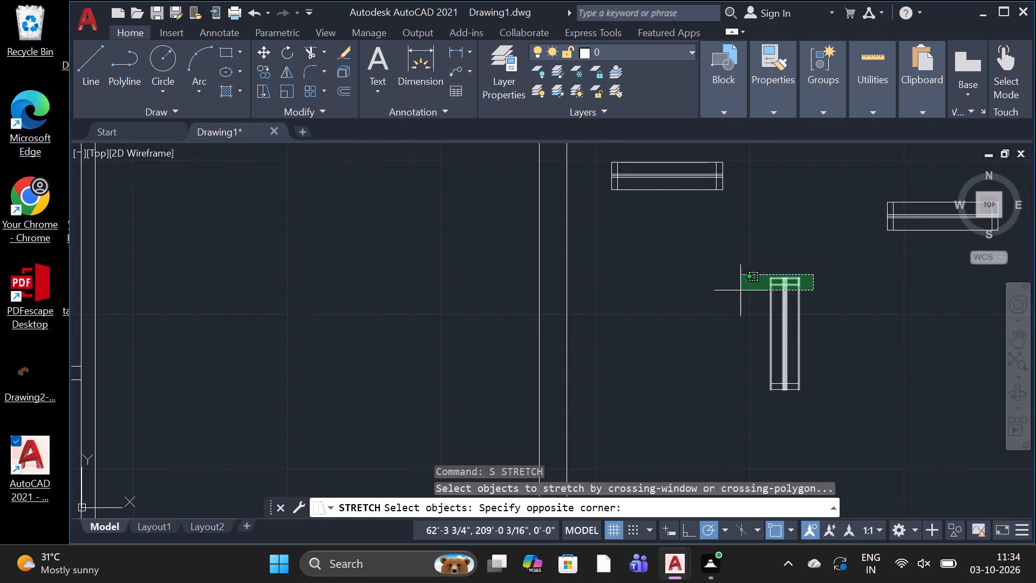
pyautogui.click(732, 323)
pyautogui.press('space')
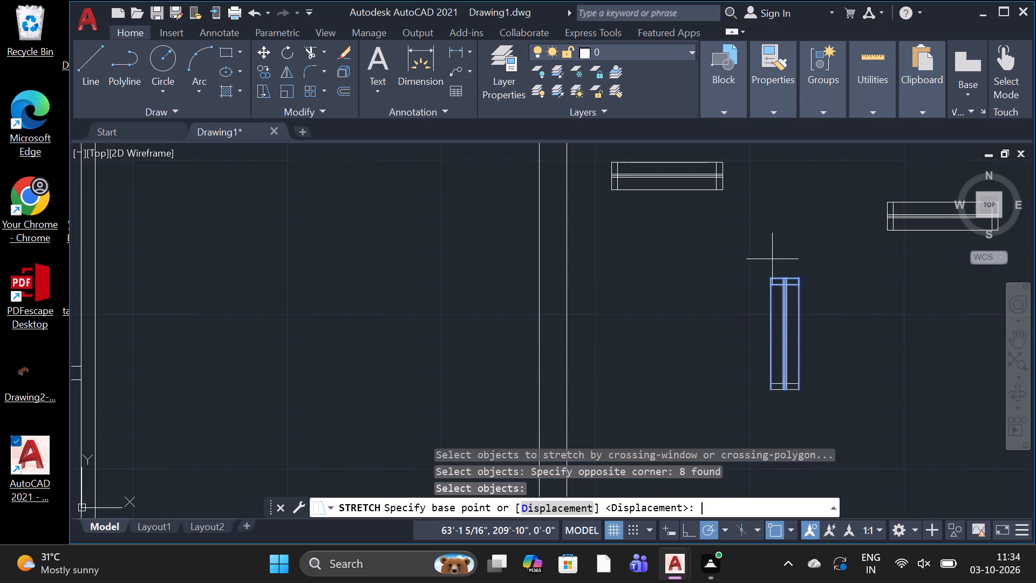
pyautogui.scroll(3, 811, 281)
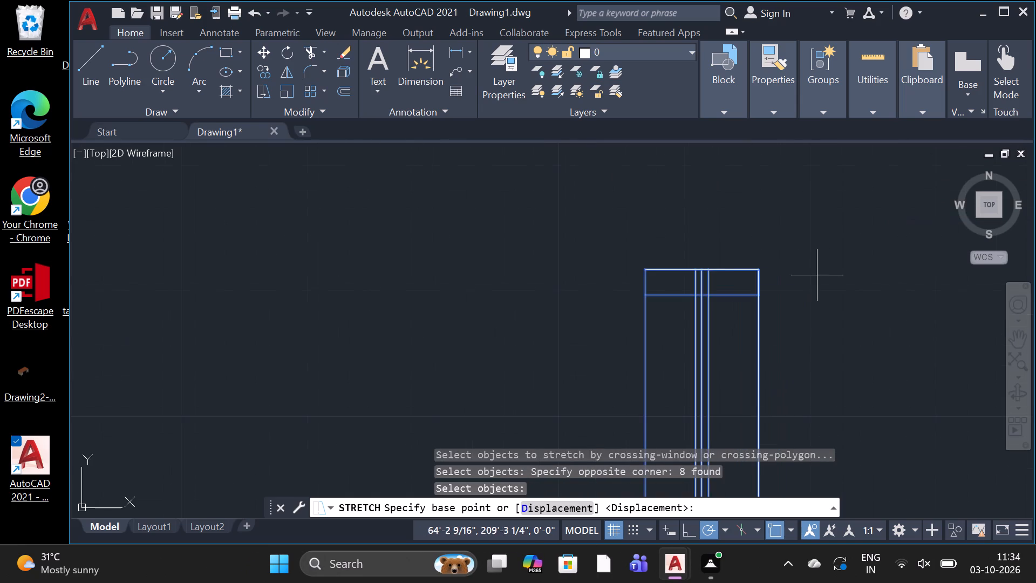
pyautogui.click(756, 274)
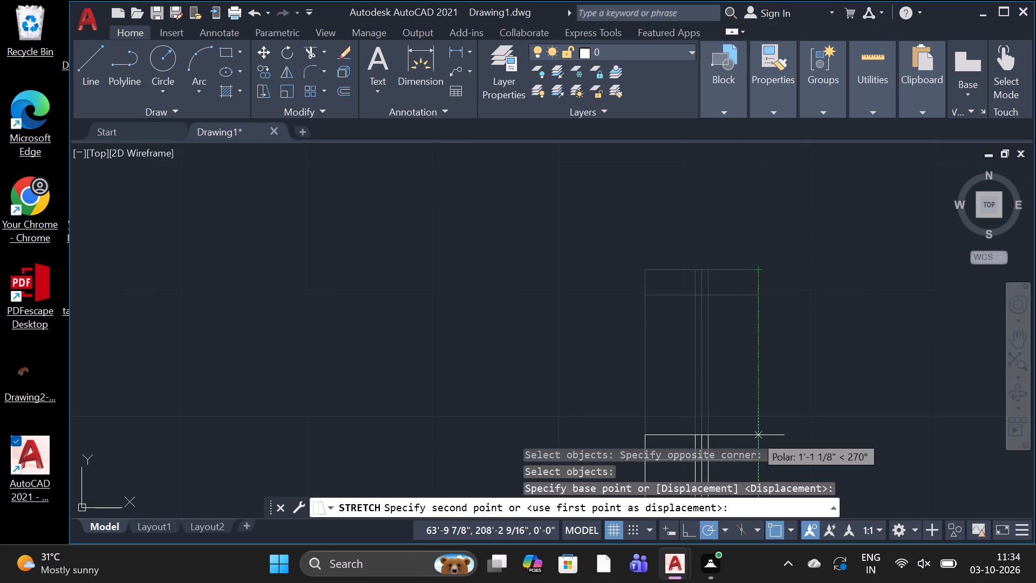
pyautogui.press('1')
pyautogui.press('space')
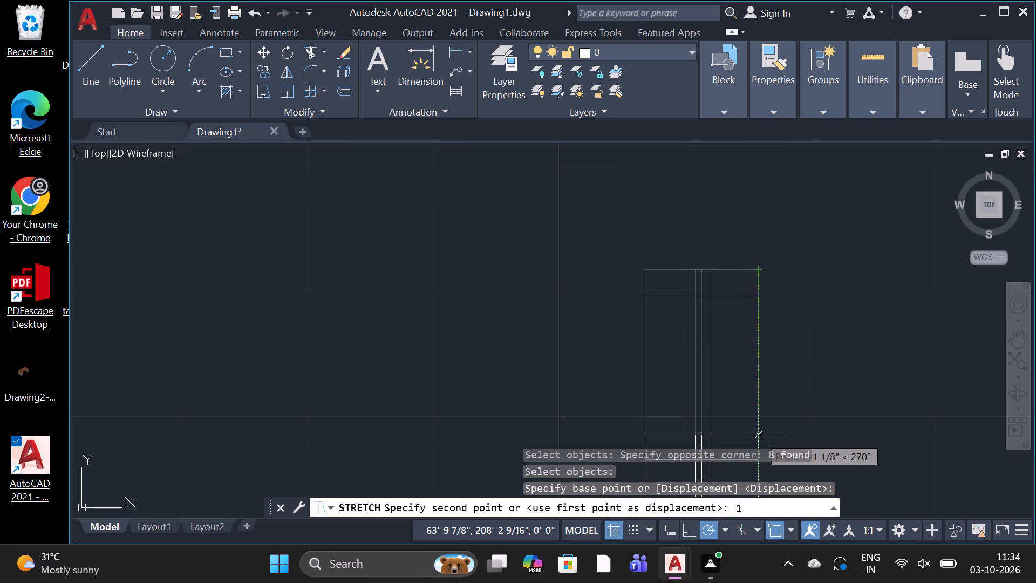
pyautogui.scroll(-3, 1020, 287)
pyautogui.scroll(-1, 971, 295)
pyautogui.scroll(-2, 950, 343)
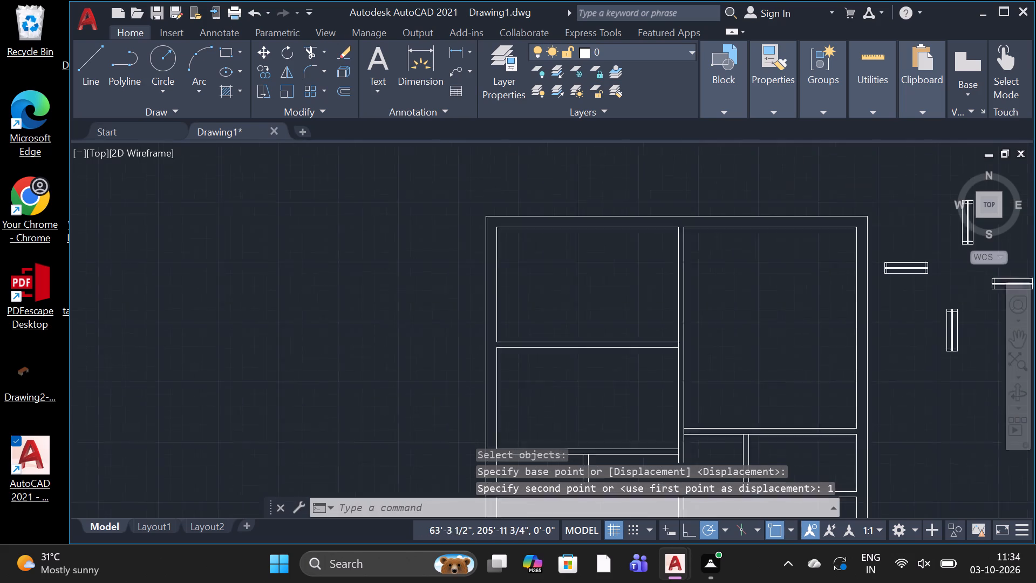
# Measure the full height of the southernmost vertical window symbol along its east edge.
pyautogui.scroll(3, 964, 334)
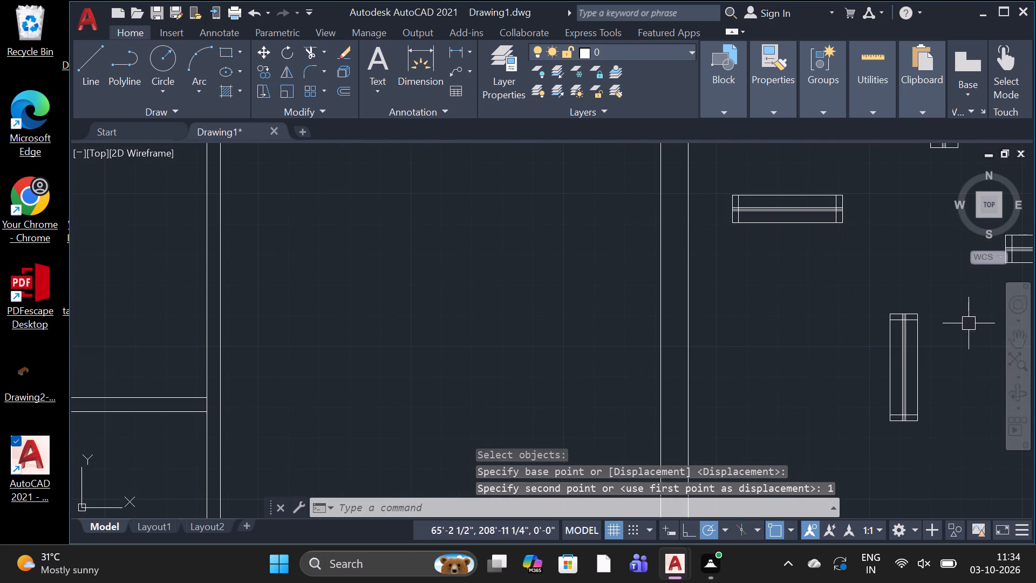
pyautogui.click(876, 98)
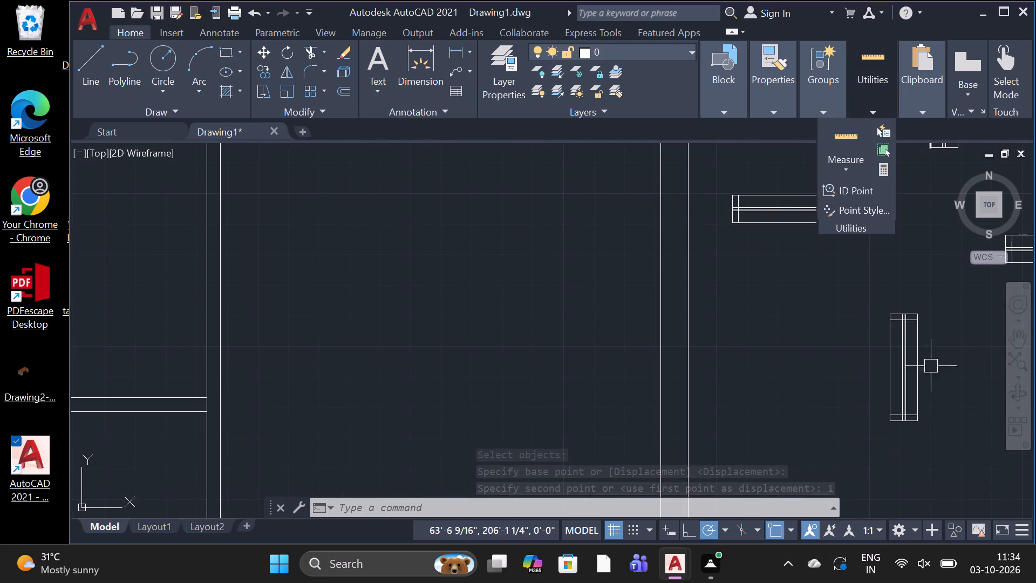
pyautogui.click(856, 176)
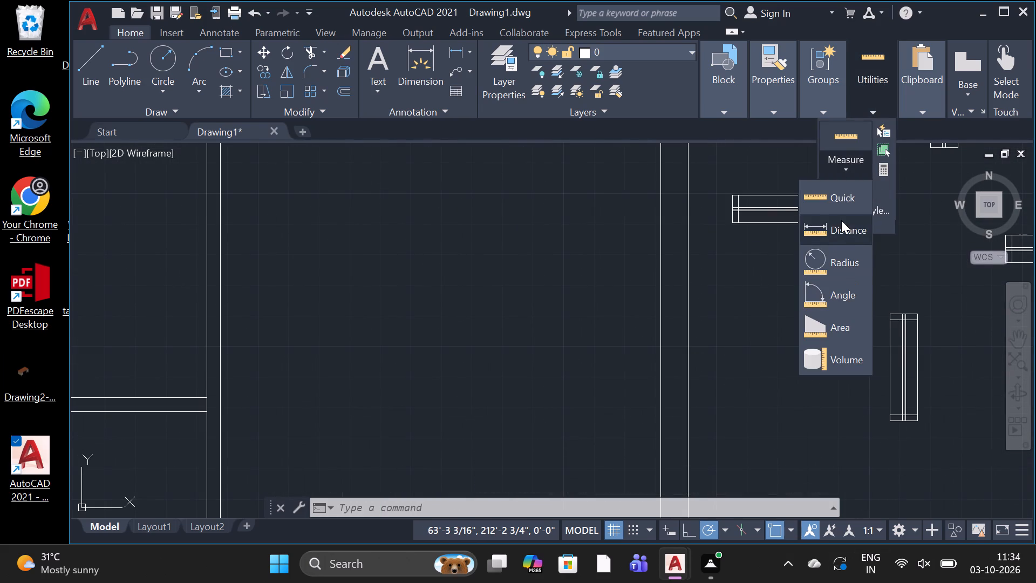
pyautogui.click(850, 243)
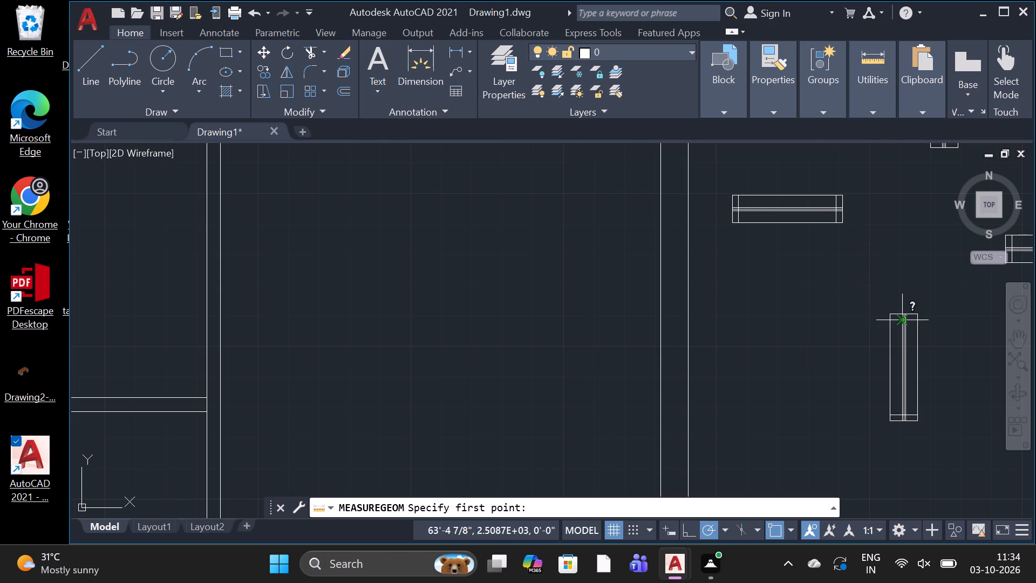
pyautogui.scroll(2, 944, 291)
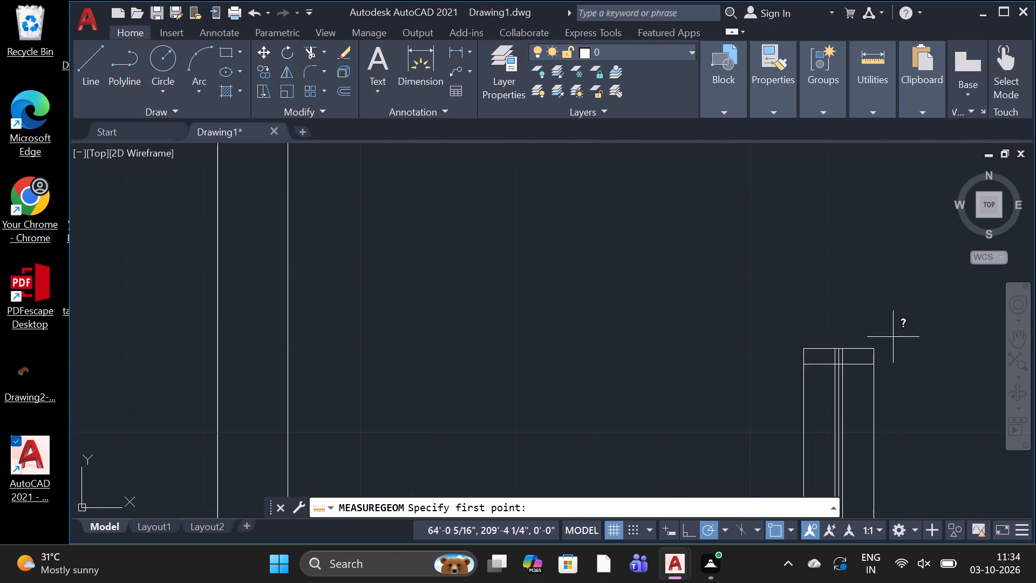
pyautogui.click(873, 351)
pyautogui.scroll(-5, 873, 351)
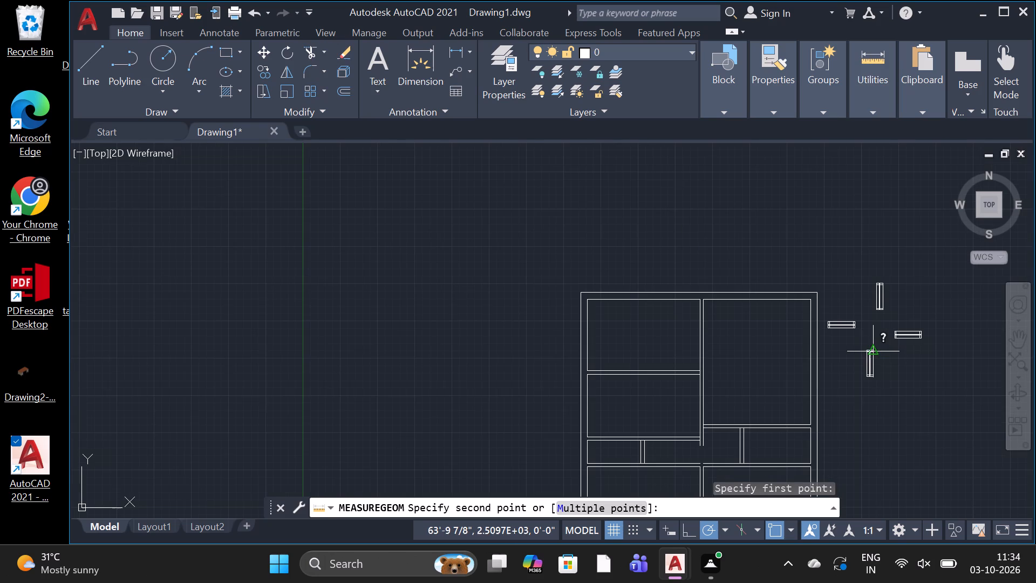
pyautogui.scroll(5, 874, 364)
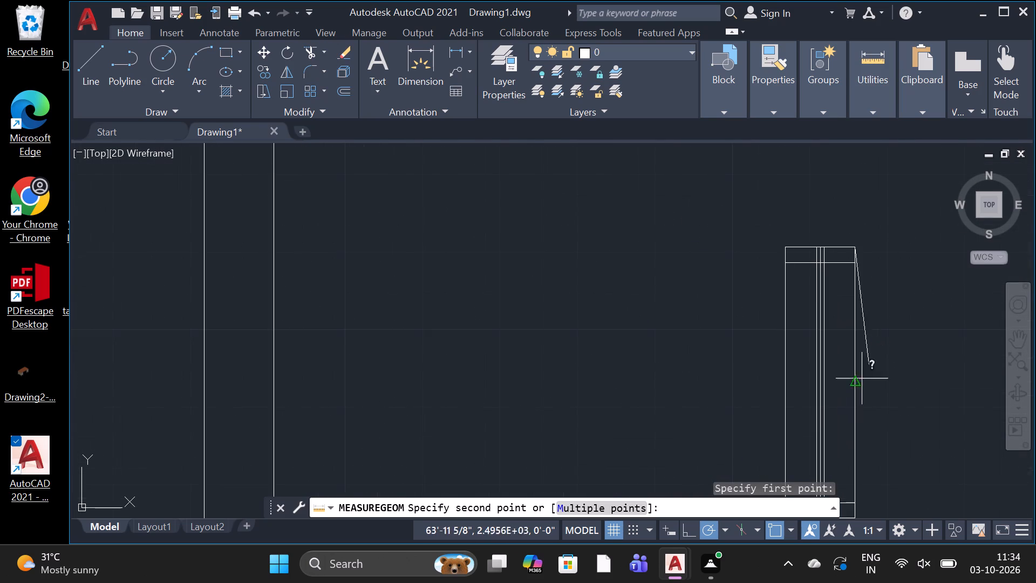
pyautogui.scroll(-4, 849, 417)
pyautogui.scroll(3, 862, 433)
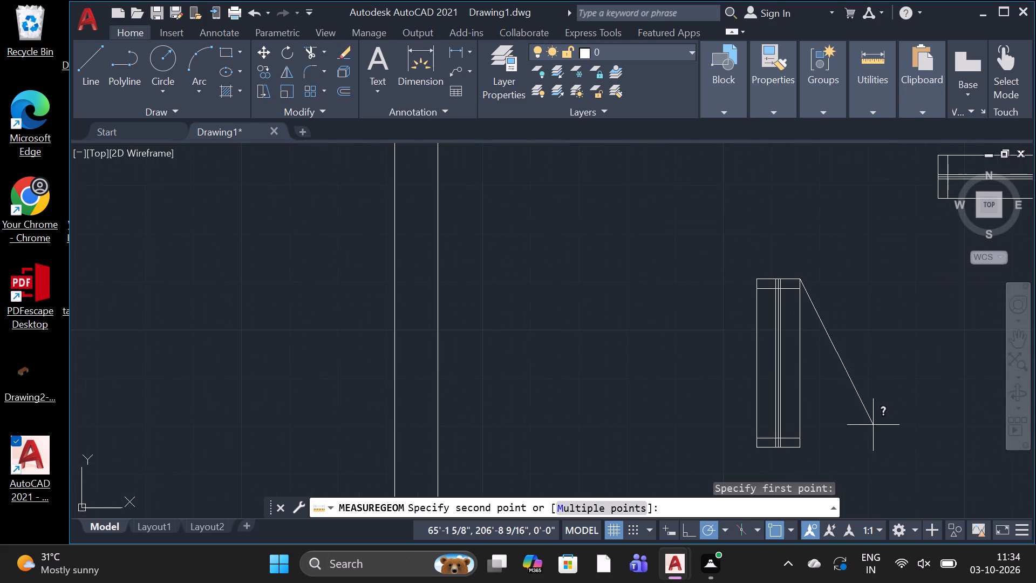
pyautogui.click(802, 451)
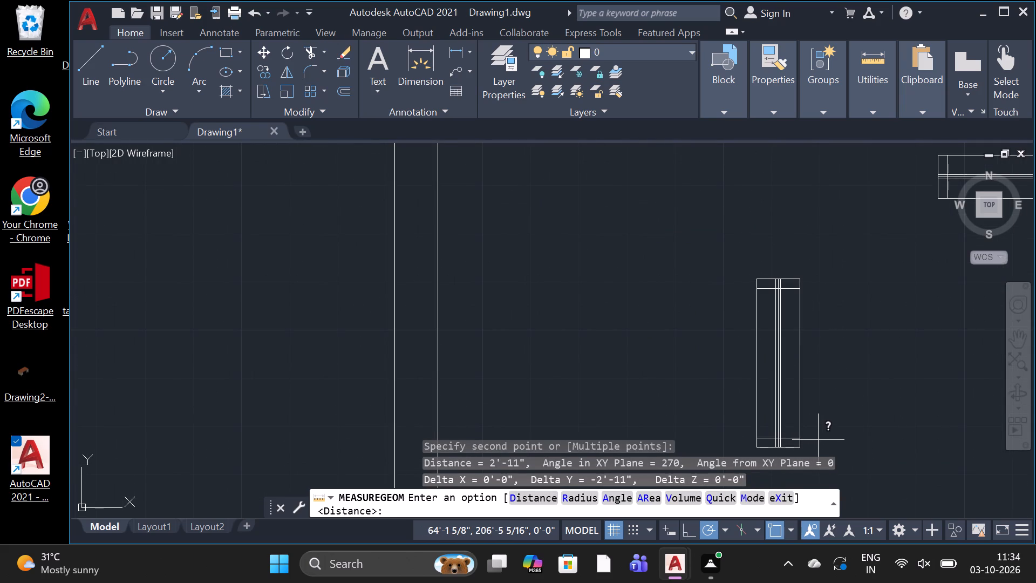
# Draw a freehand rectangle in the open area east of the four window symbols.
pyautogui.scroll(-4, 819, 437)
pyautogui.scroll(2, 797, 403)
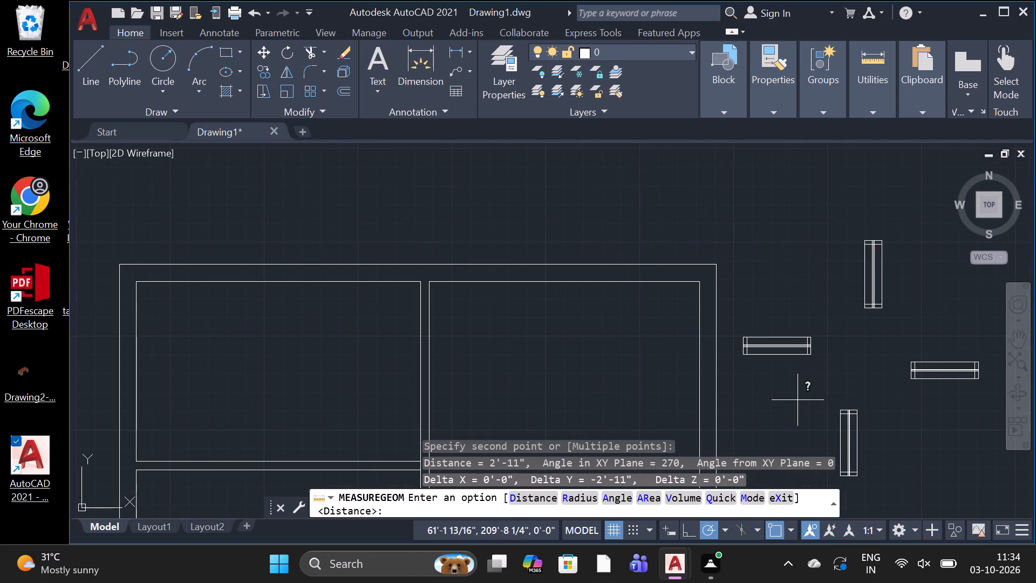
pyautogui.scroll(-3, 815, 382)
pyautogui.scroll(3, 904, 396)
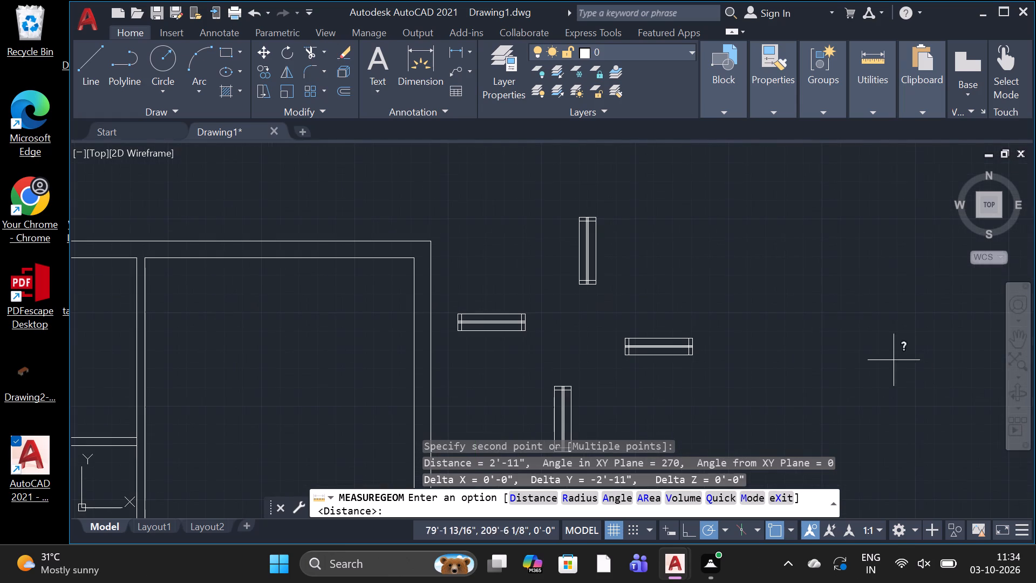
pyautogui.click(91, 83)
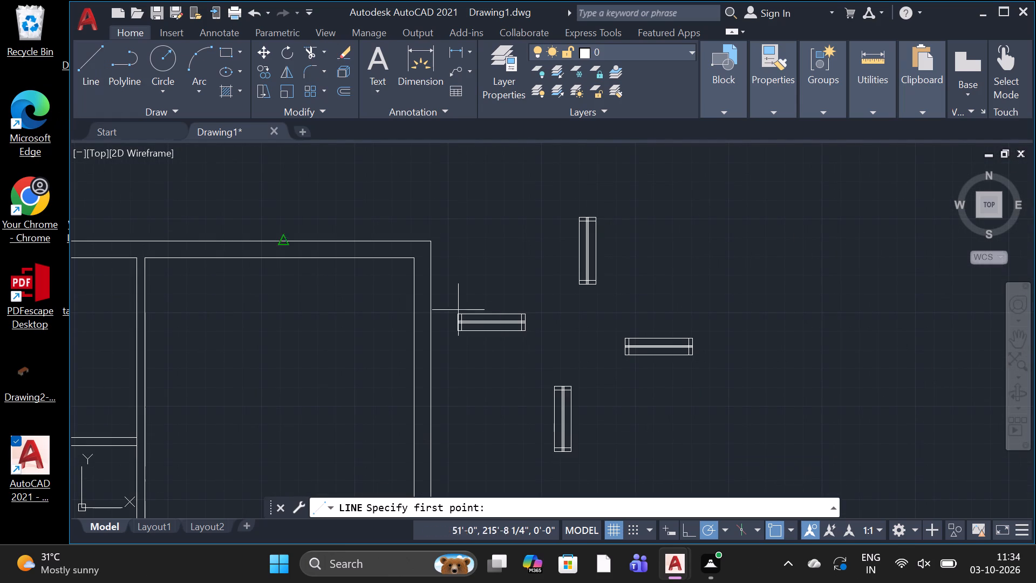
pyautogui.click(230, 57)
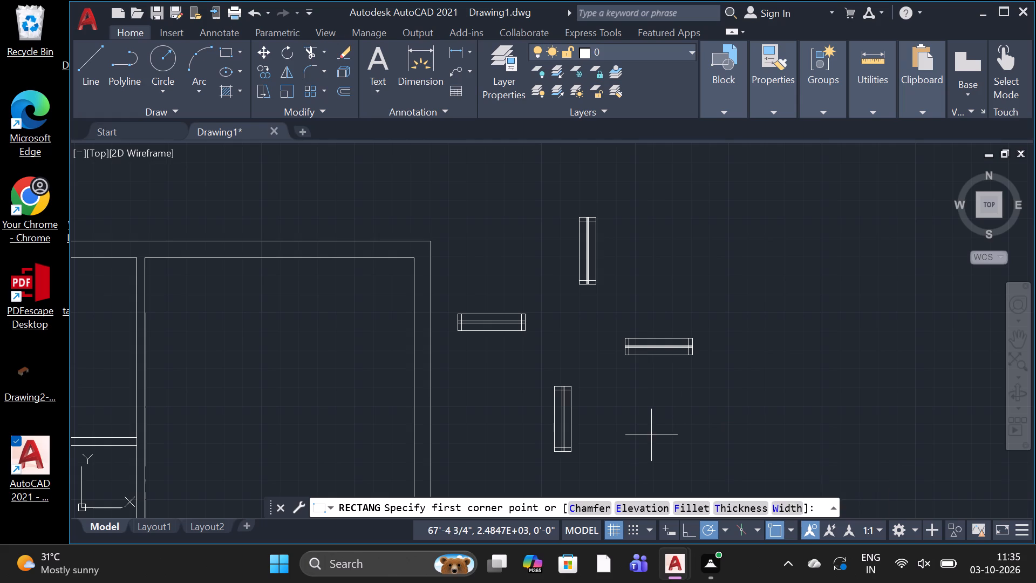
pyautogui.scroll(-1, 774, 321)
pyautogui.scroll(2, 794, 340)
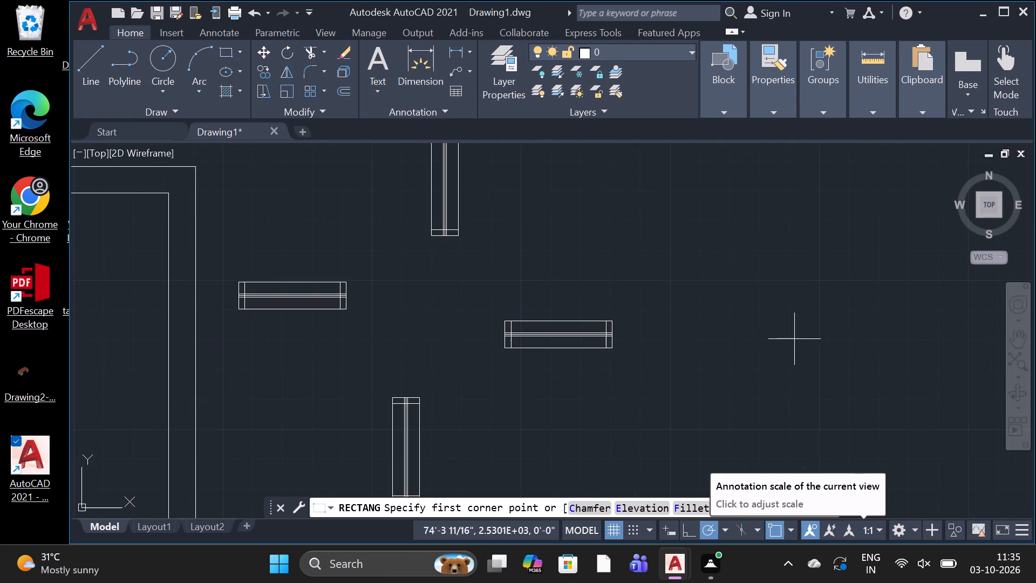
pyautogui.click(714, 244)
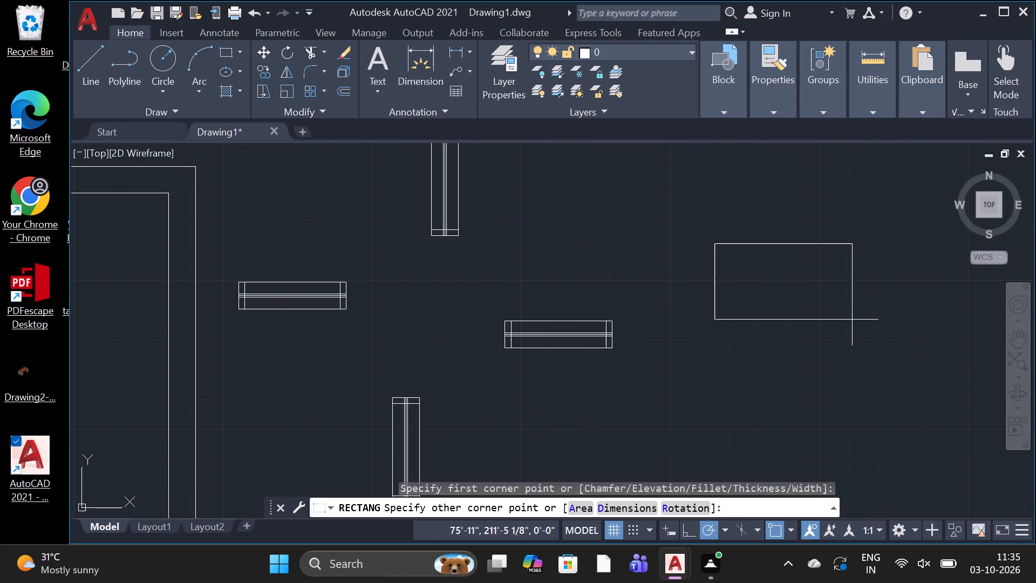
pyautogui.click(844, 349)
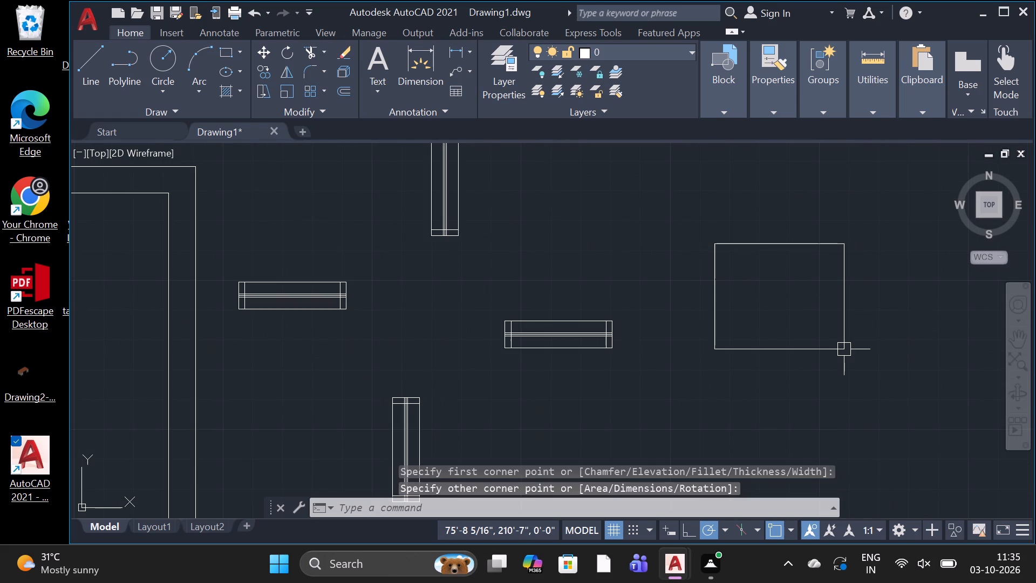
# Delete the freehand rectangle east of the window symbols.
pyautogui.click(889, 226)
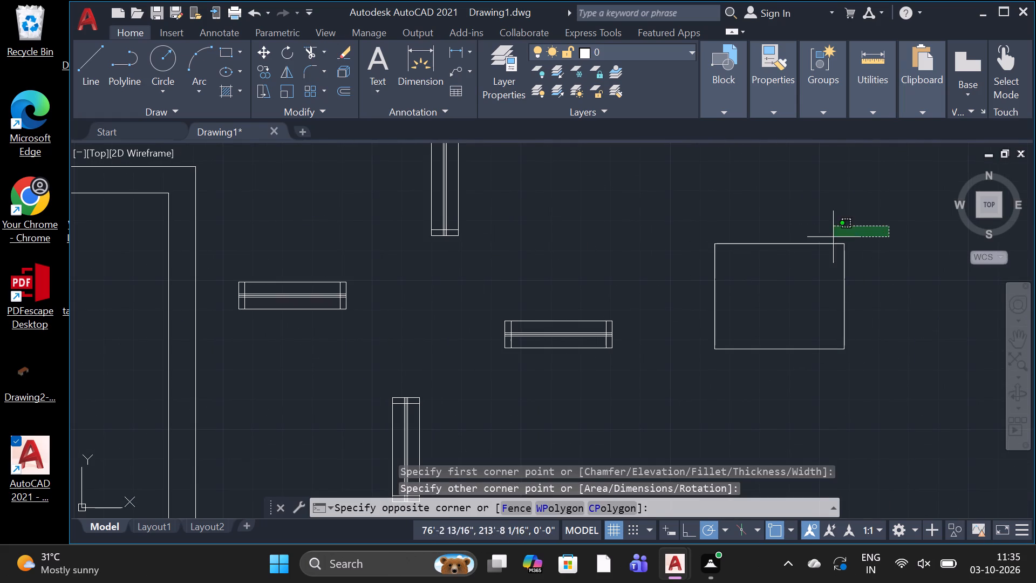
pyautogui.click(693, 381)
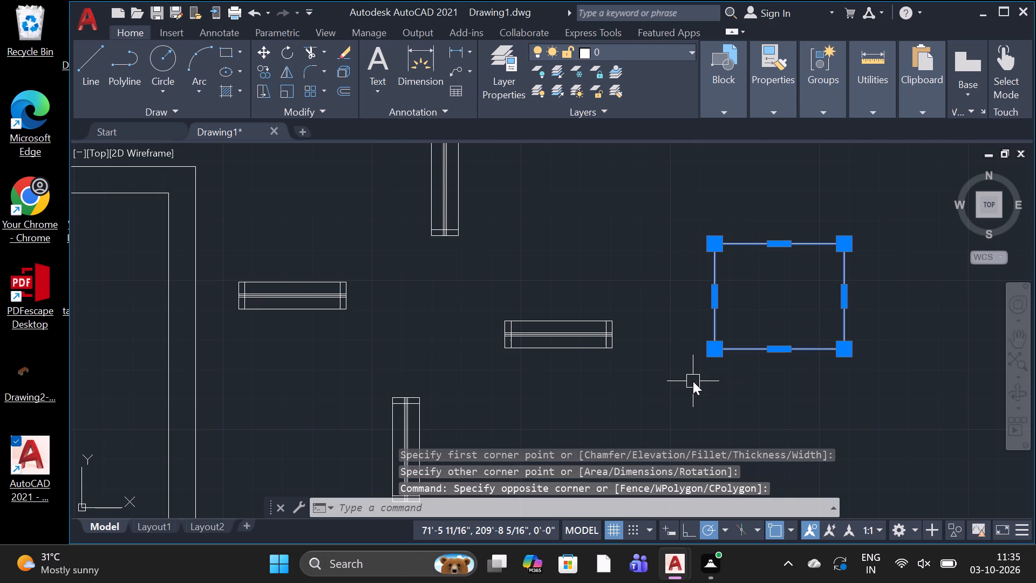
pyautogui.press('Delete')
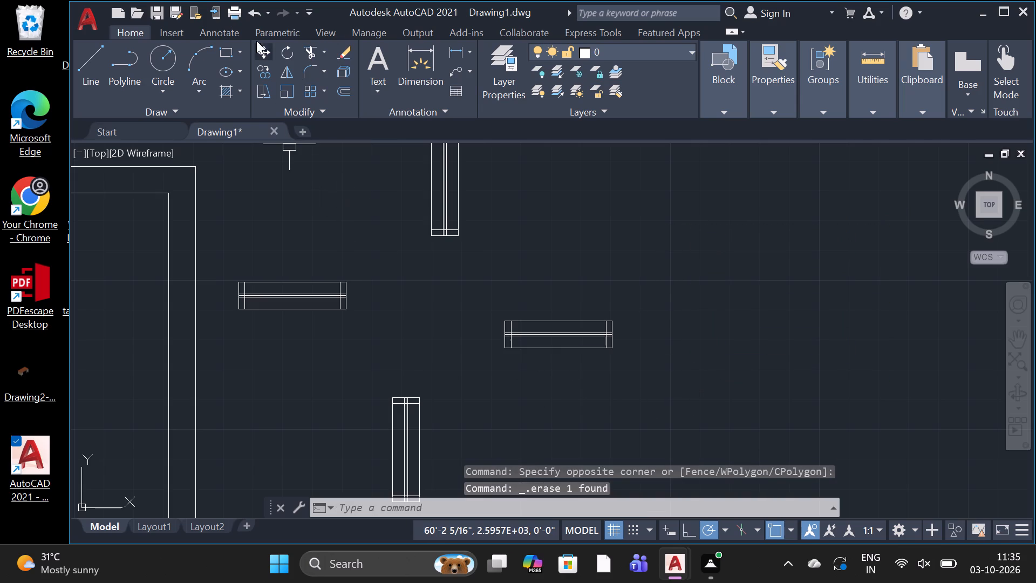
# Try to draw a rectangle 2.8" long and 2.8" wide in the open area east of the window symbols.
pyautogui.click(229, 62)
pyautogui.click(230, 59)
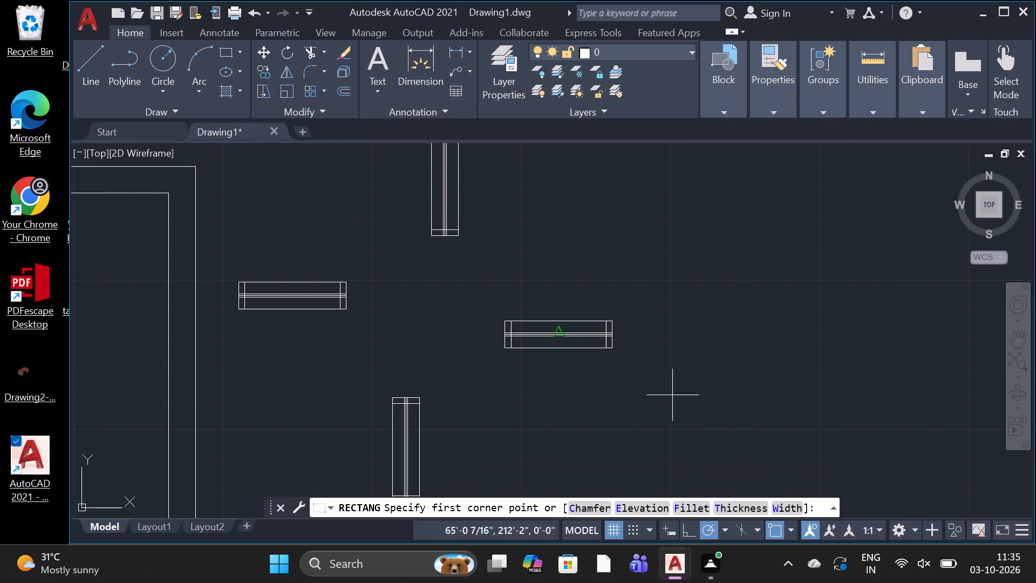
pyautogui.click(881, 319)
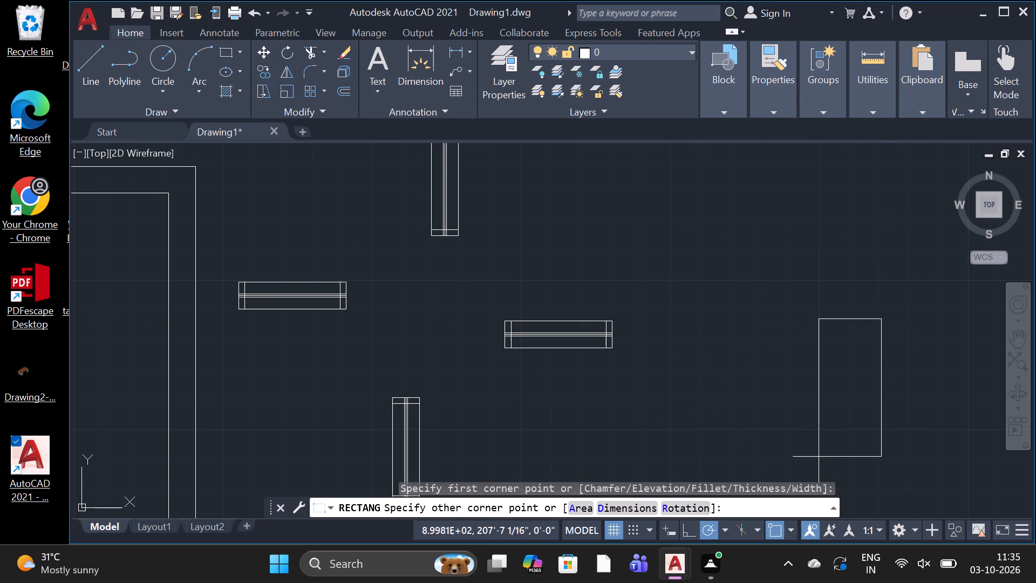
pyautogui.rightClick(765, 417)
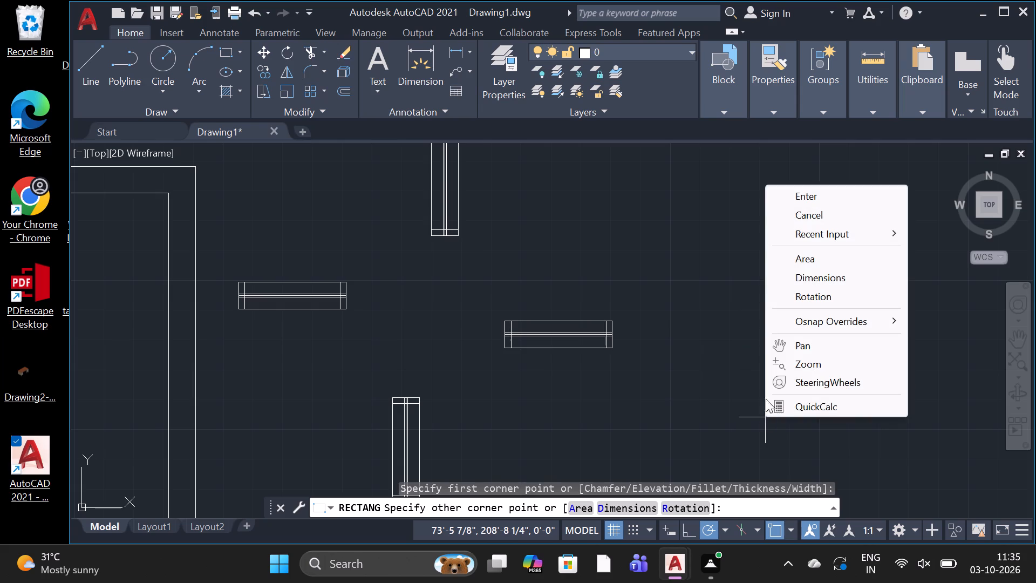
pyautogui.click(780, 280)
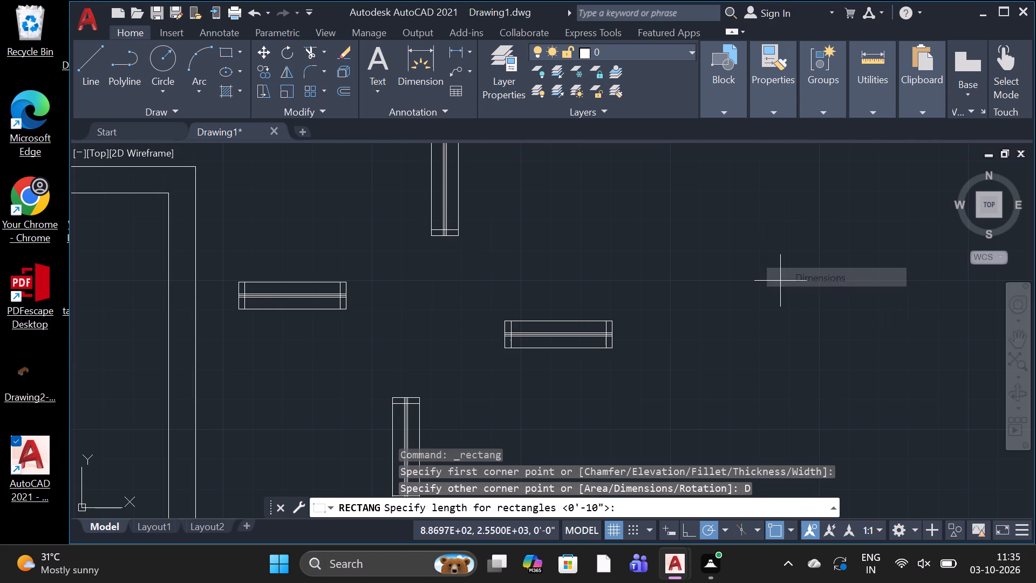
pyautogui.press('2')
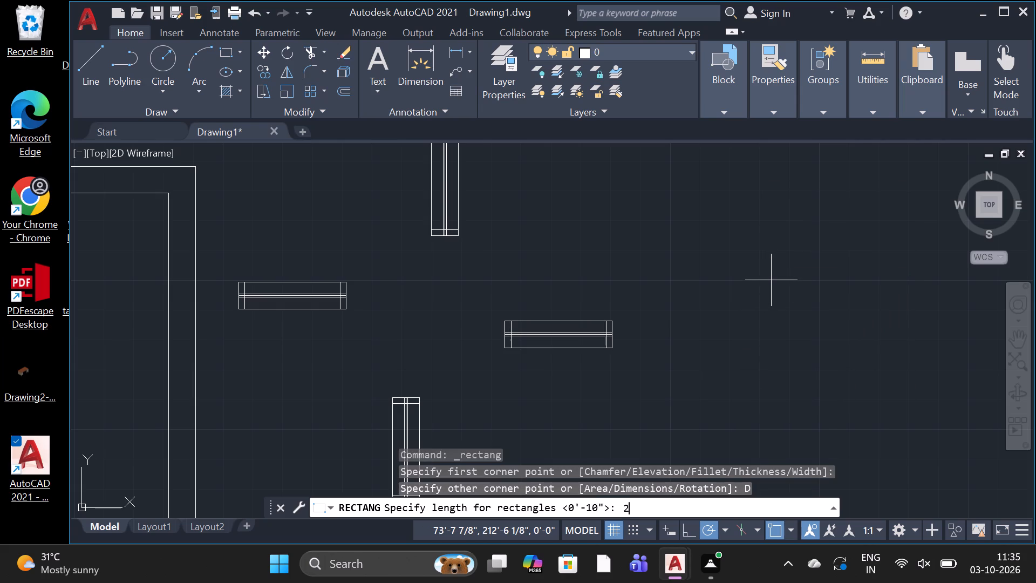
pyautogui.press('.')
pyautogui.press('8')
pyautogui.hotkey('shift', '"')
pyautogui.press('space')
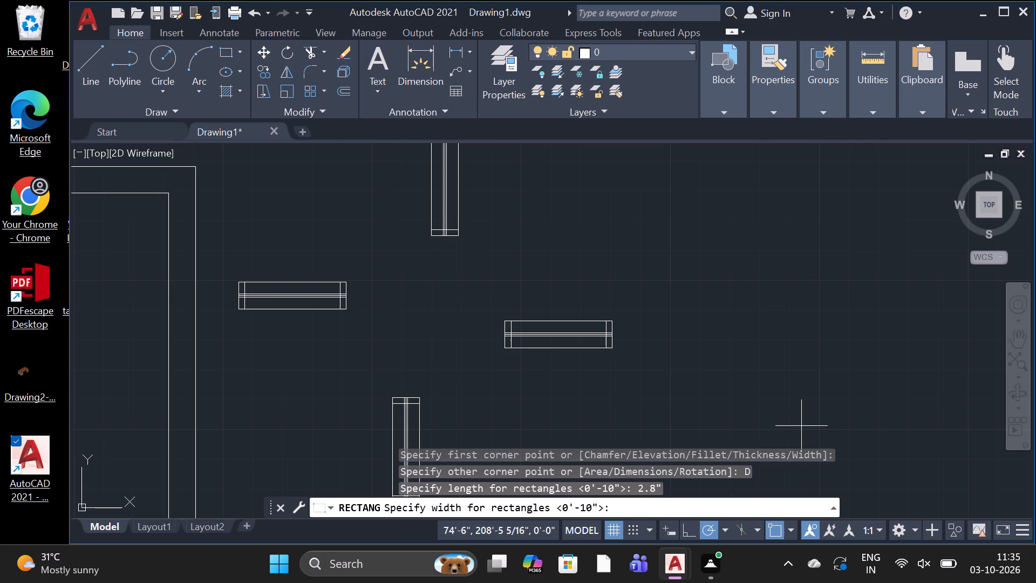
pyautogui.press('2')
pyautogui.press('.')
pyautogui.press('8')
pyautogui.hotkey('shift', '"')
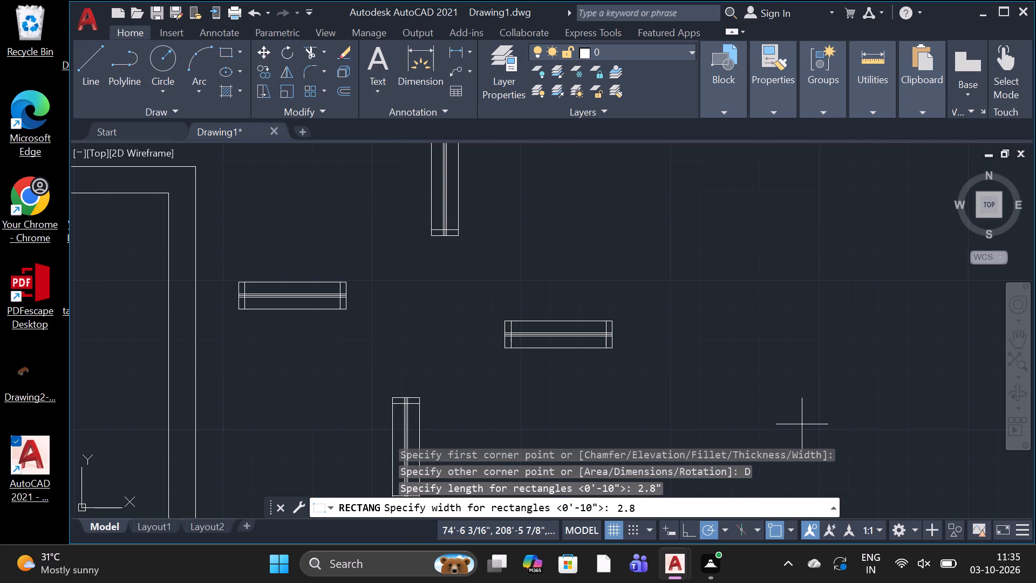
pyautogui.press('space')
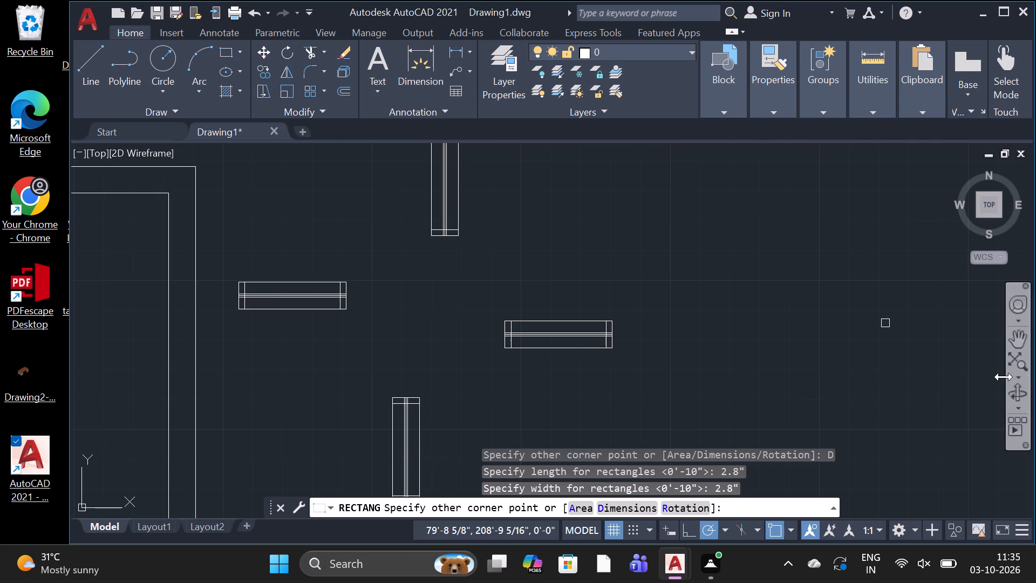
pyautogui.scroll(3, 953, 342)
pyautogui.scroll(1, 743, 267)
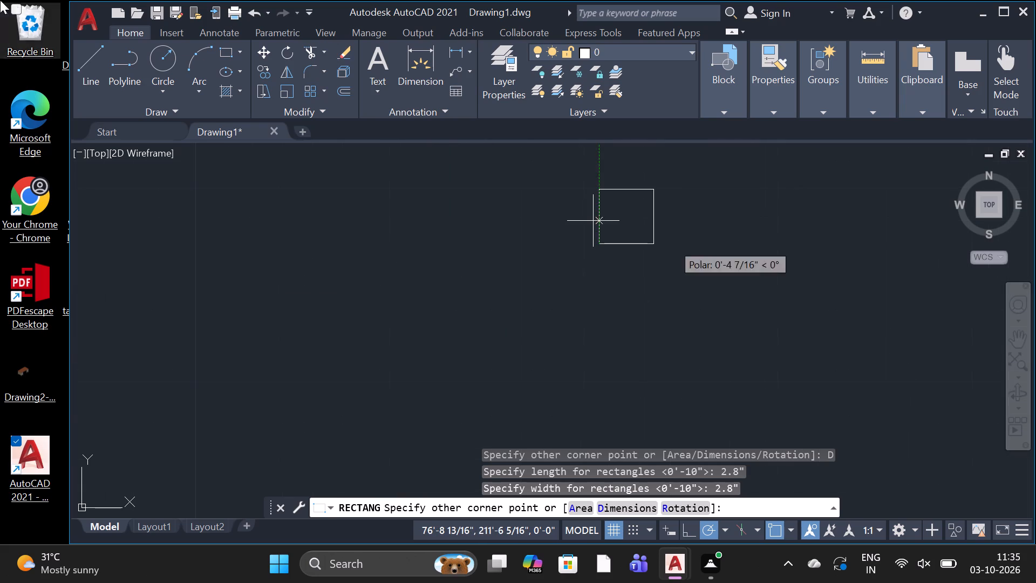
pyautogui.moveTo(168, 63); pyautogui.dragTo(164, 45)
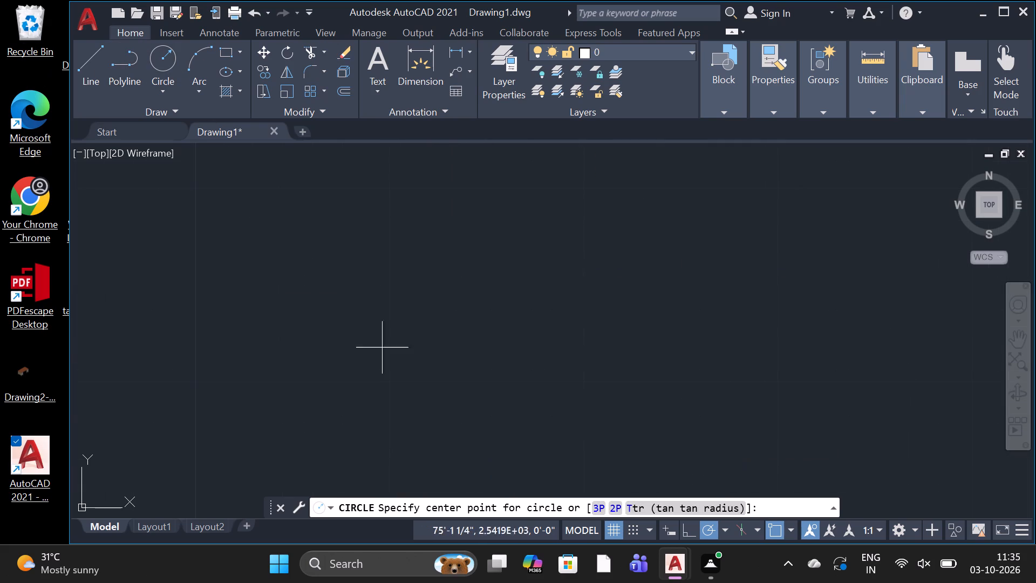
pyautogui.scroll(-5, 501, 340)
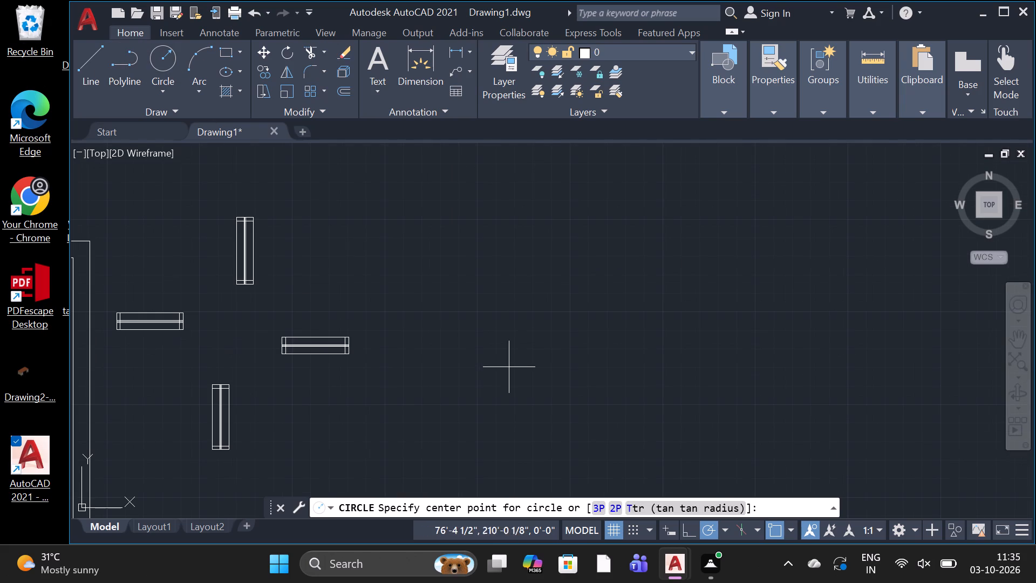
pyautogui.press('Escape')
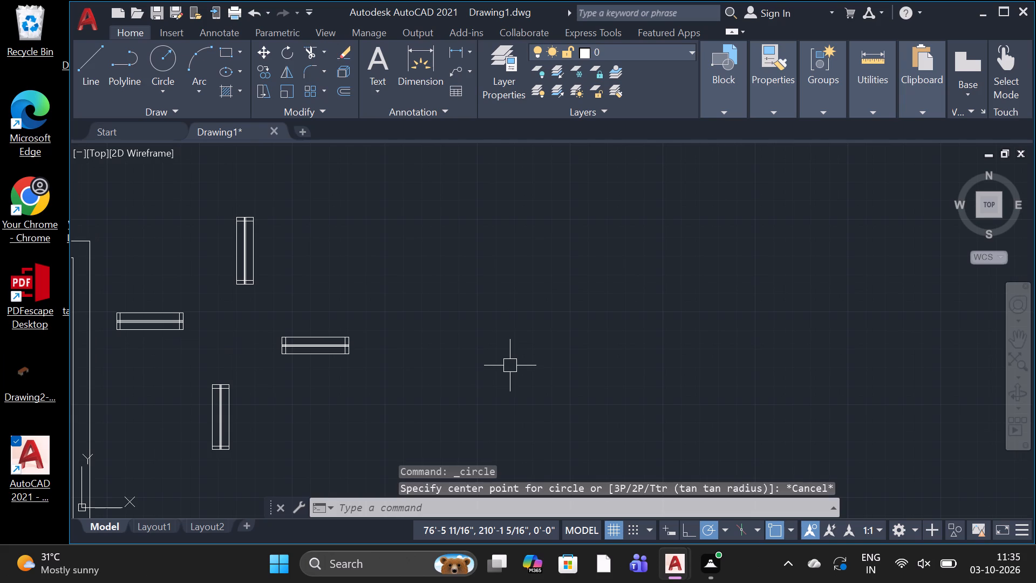
# Draw a rectangle 2.8" long and 2.8" wide in the open area east of the four window symbols.
pyautogui.scroll(-4, 510, 364)
pyautogui.scroll(2, 507, 453)
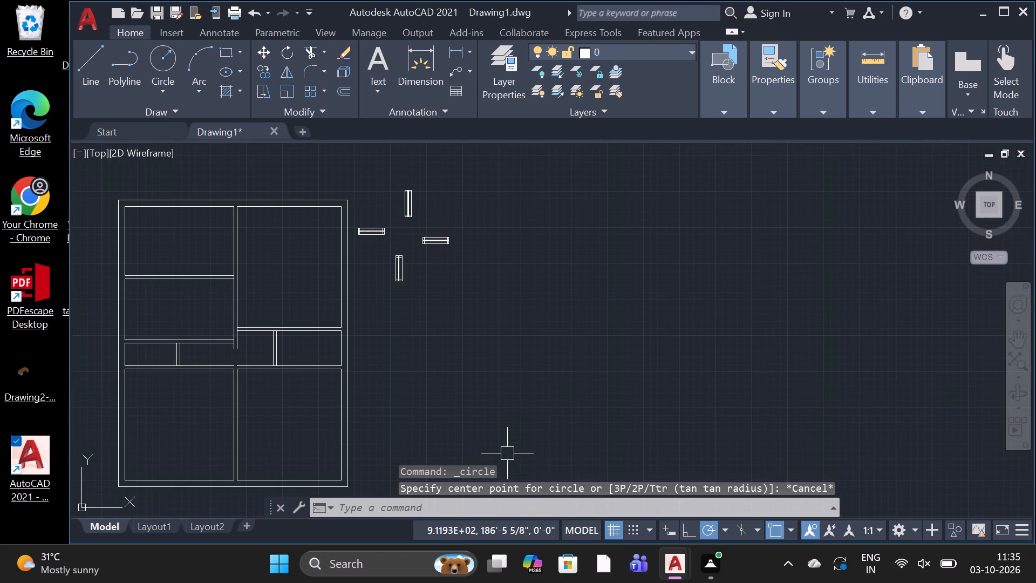
pyautogui.click(228, 56)
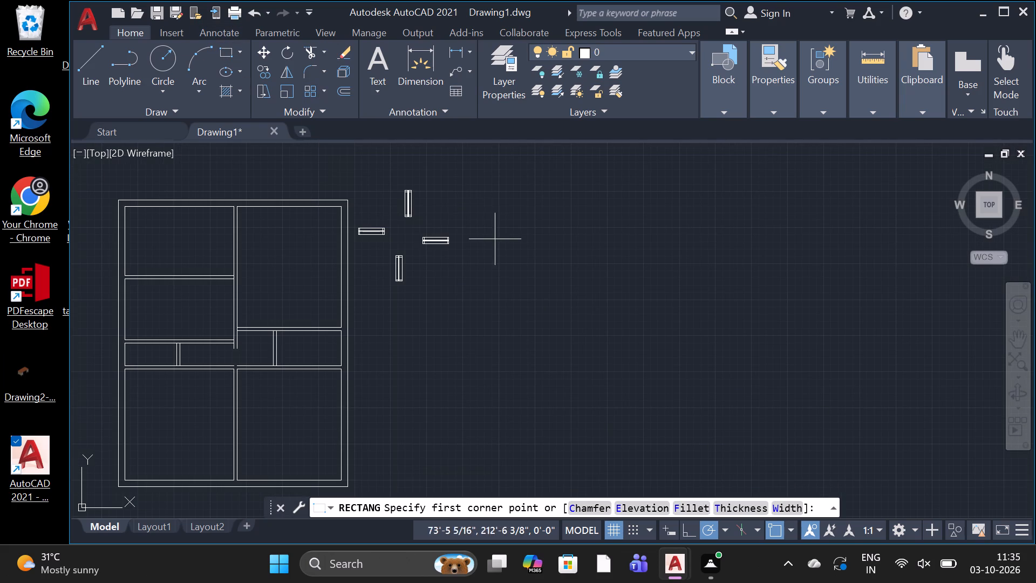
pyautogui.click(515, 219)
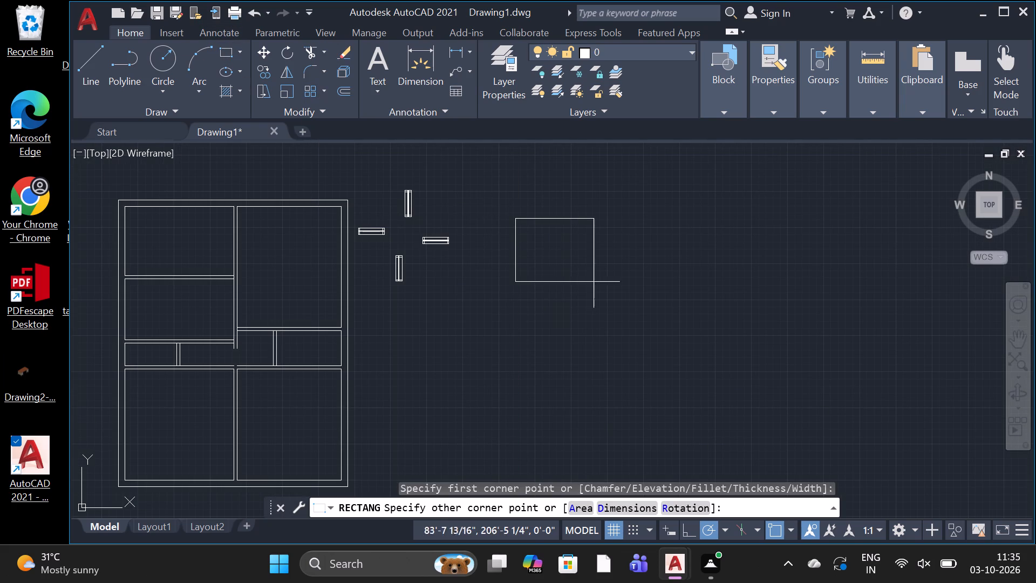
pyautogui.rightClick(603, 295)
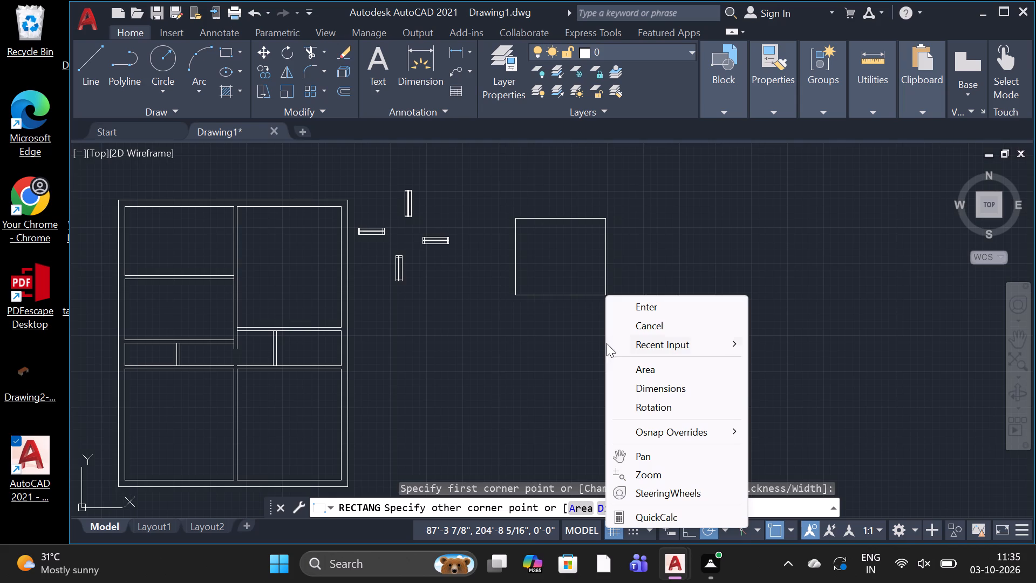
pyautogui.click(638, 395)
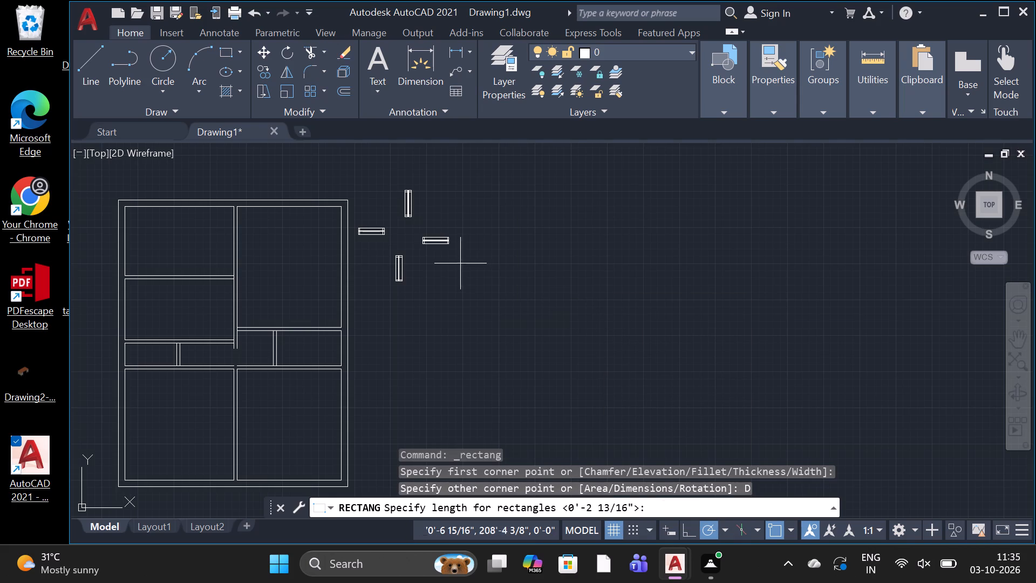
pyautogui.write('2.')
pyautogui.write('8"')
pyautogui.press('space')
pyautogui.write('2.')
pyautogui.press('8')
pyautogui.hotkey('shift', '"')
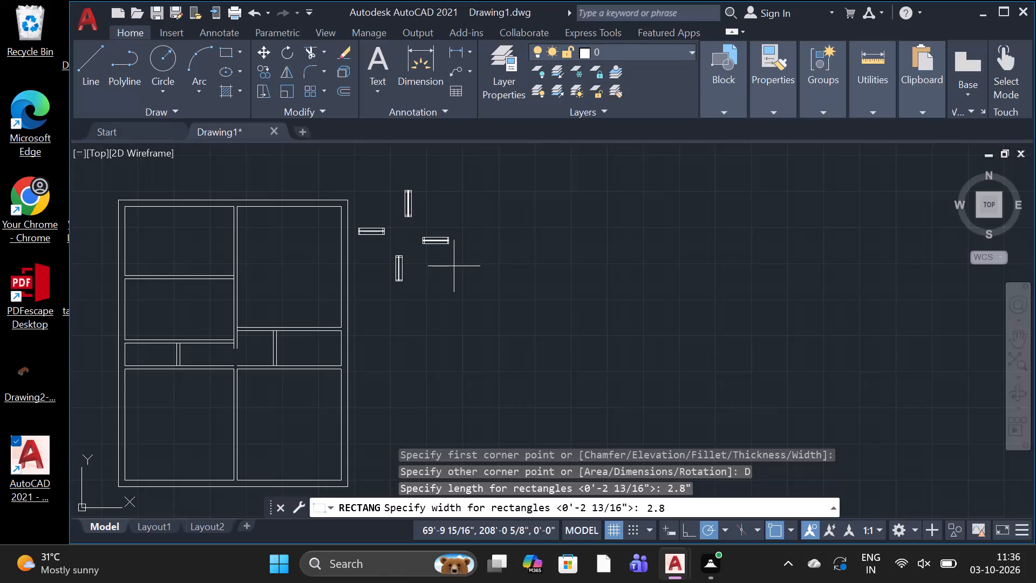
pyautogui.press('space')
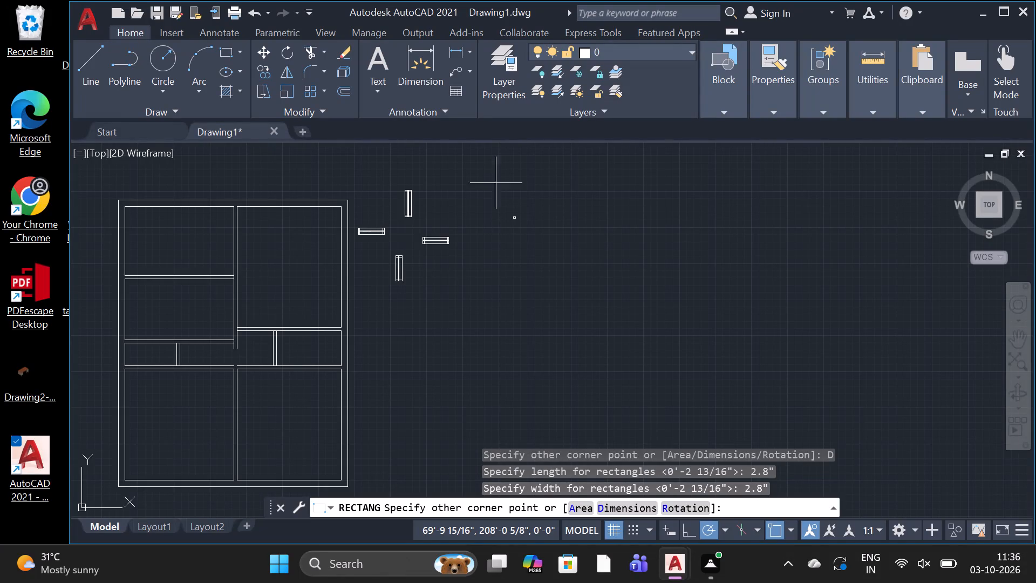
pyautogui.click(512, 250)
# Draw a circle centred on the small square's southwest corner with its radius reaching the northwest corner.
pyautogui.scroll(4, 511, 223)
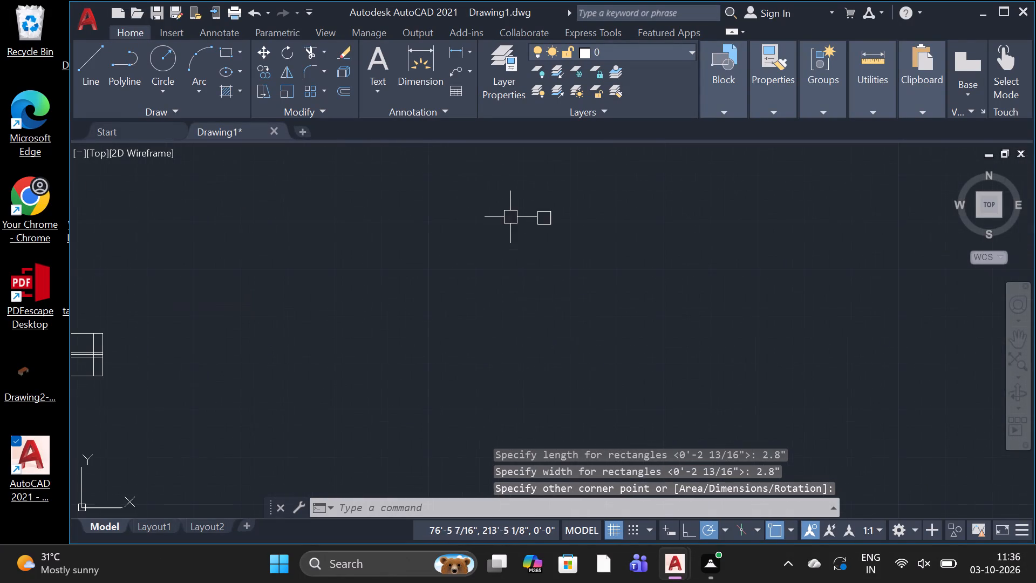
pyautogui.scroll(2, 535, 213)
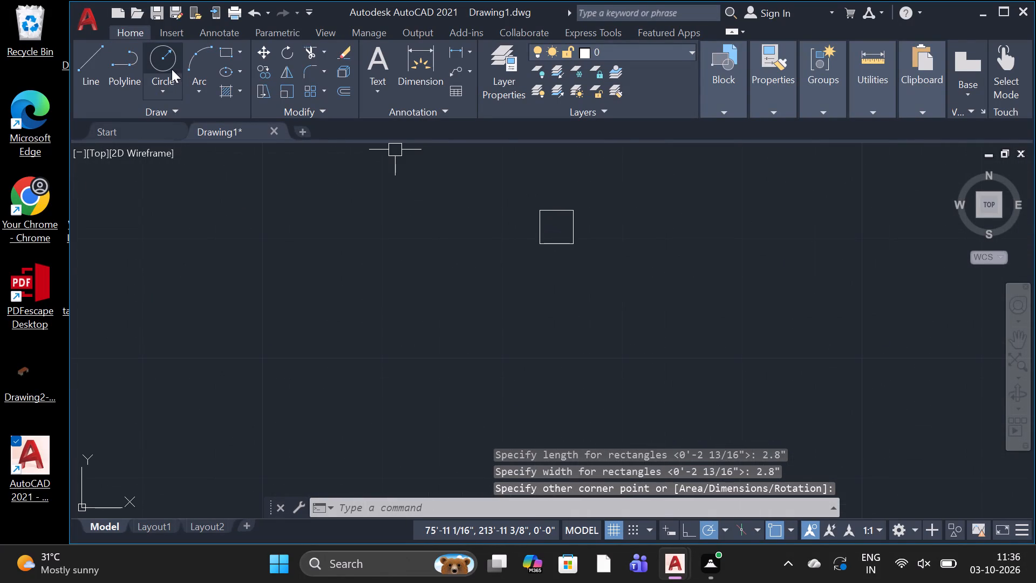
pyautogui.click(168, 69)
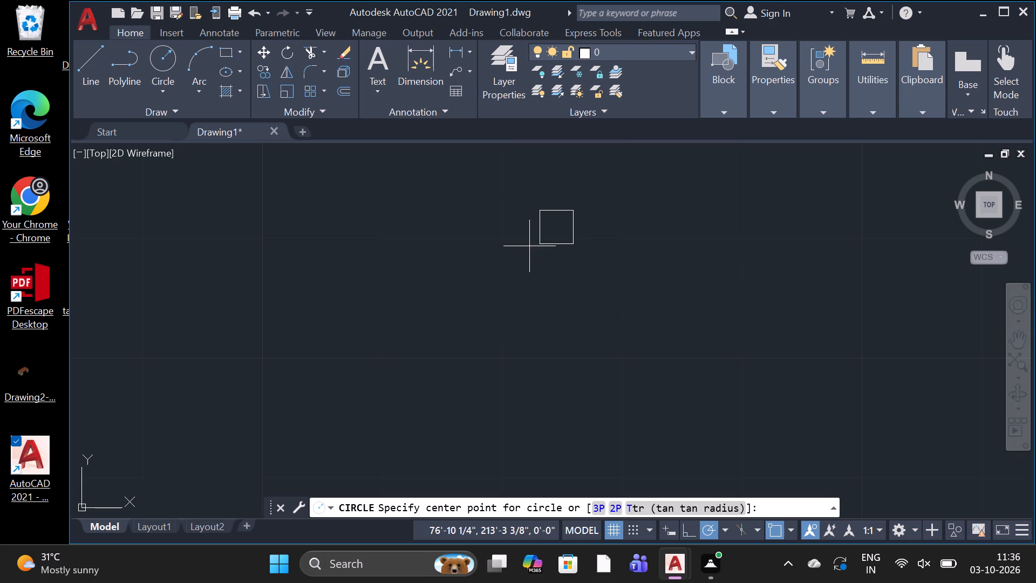
pyautogui.scroll(2, 532, 245)
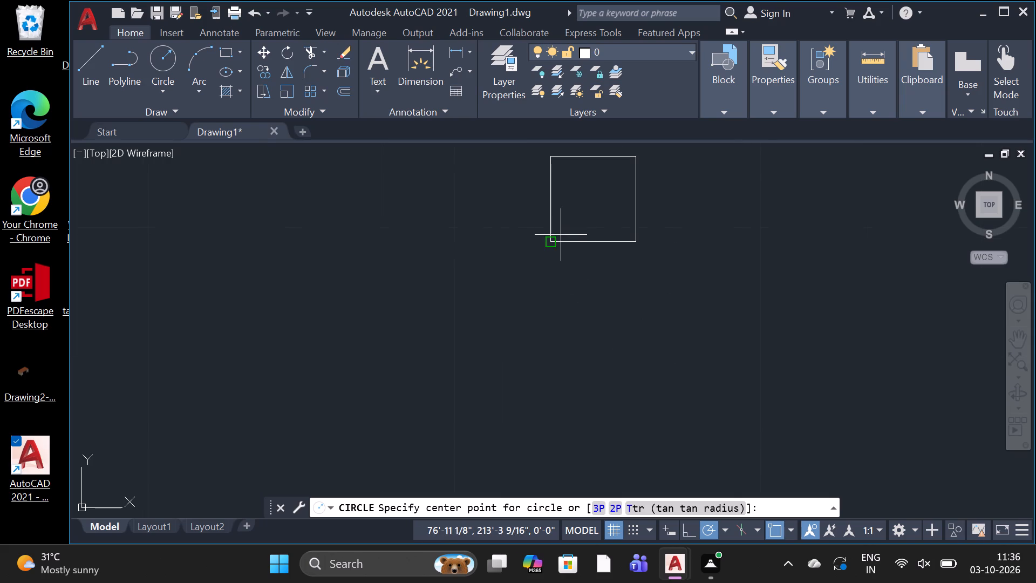
pyautogui.click(555, 239)
pyautogui.scroll(-2, 554, 239)
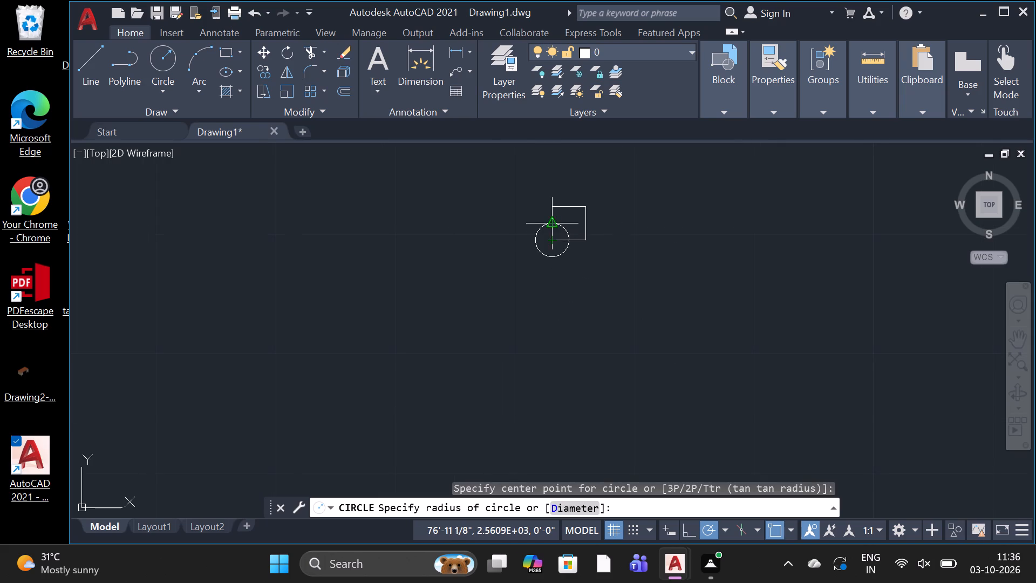
pyautogui.scroll(3, 555, 212)
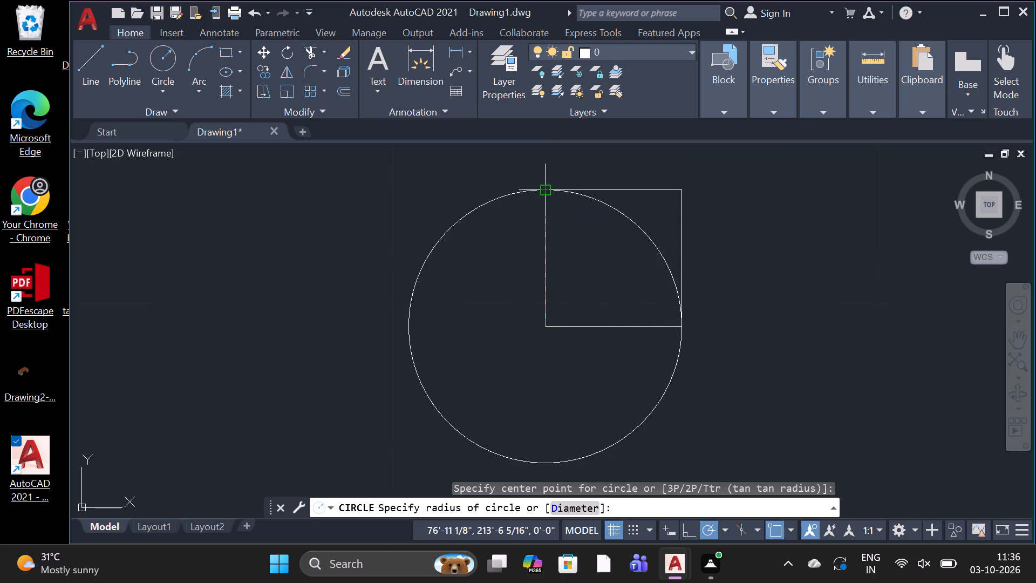
pyautogui.click(549, 187)
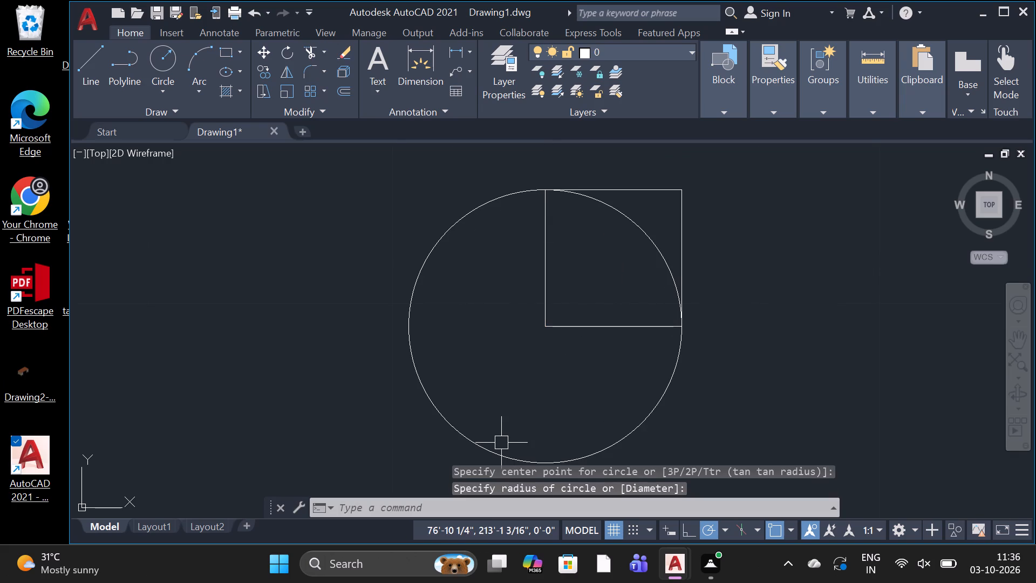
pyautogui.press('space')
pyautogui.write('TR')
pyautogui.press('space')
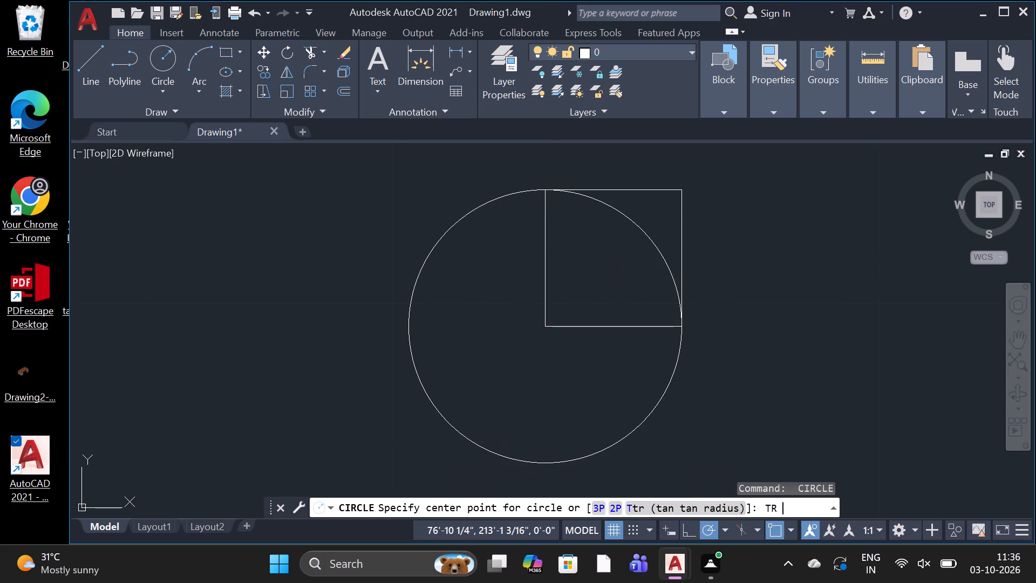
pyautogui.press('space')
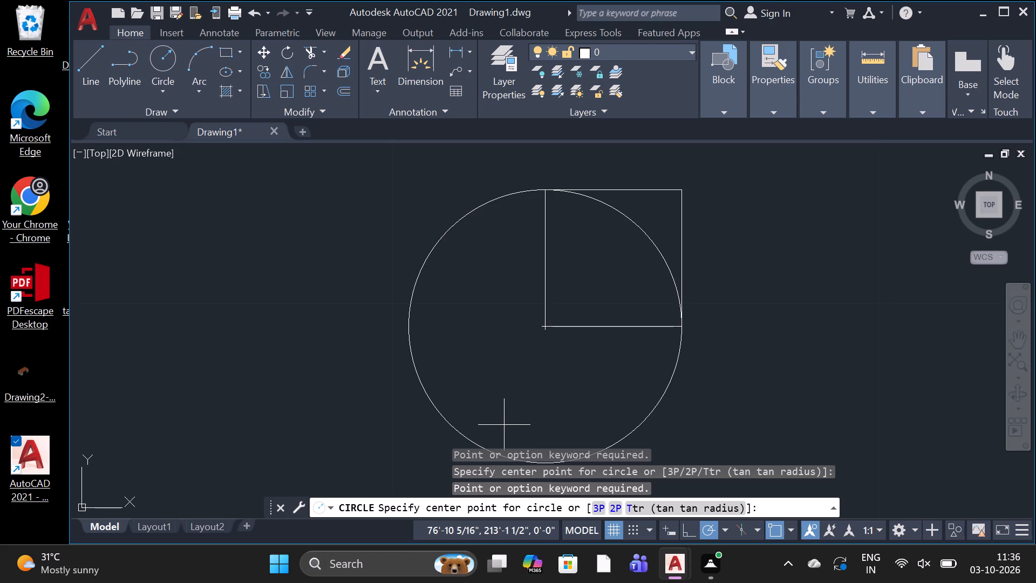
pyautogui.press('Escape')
# Trim the square's north and east edges and the circle outside the square, leaving a quarter-circle door swing.
pyautogui.write('TR')
pyautogui.press('space')
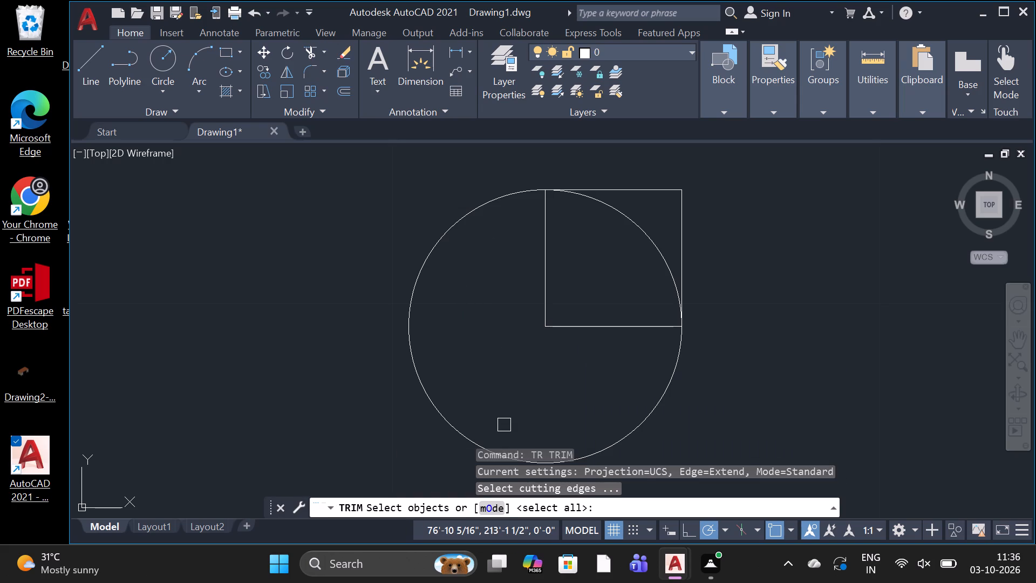
pyautogui.press('space')
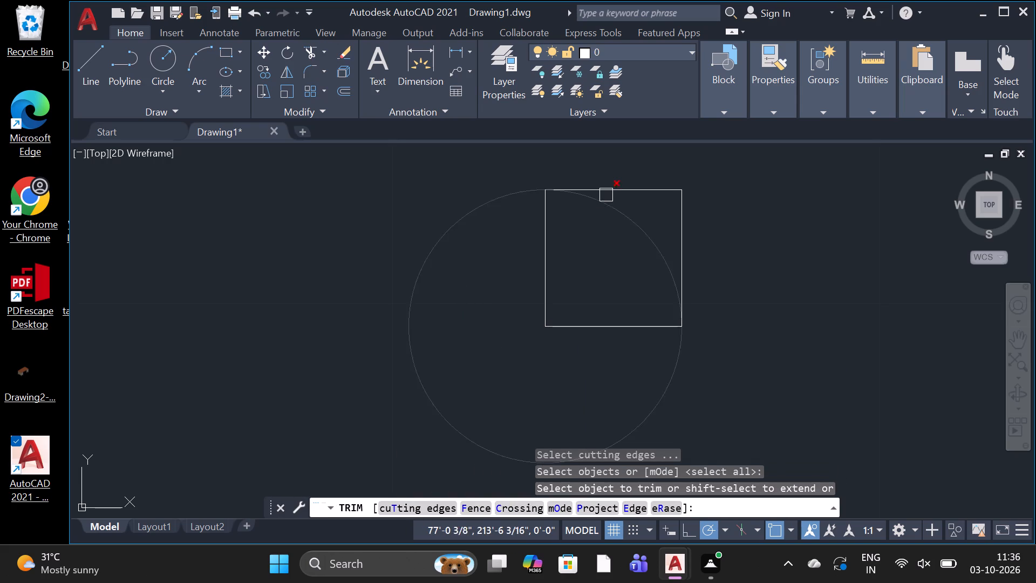
pyautogui.click(620, 192)
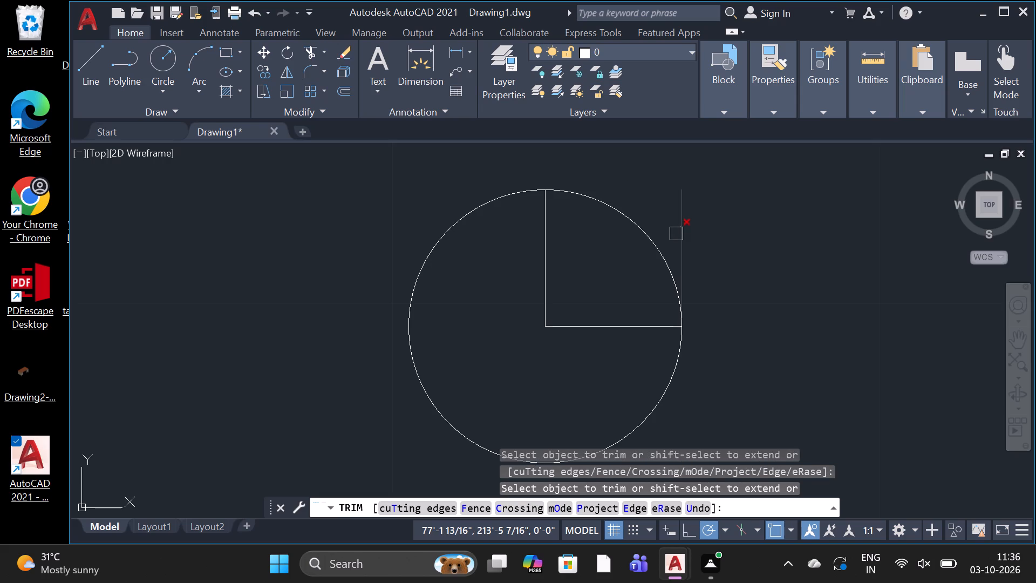
pyautogui.click(676, 234)
pyautogui.click(668, 374)
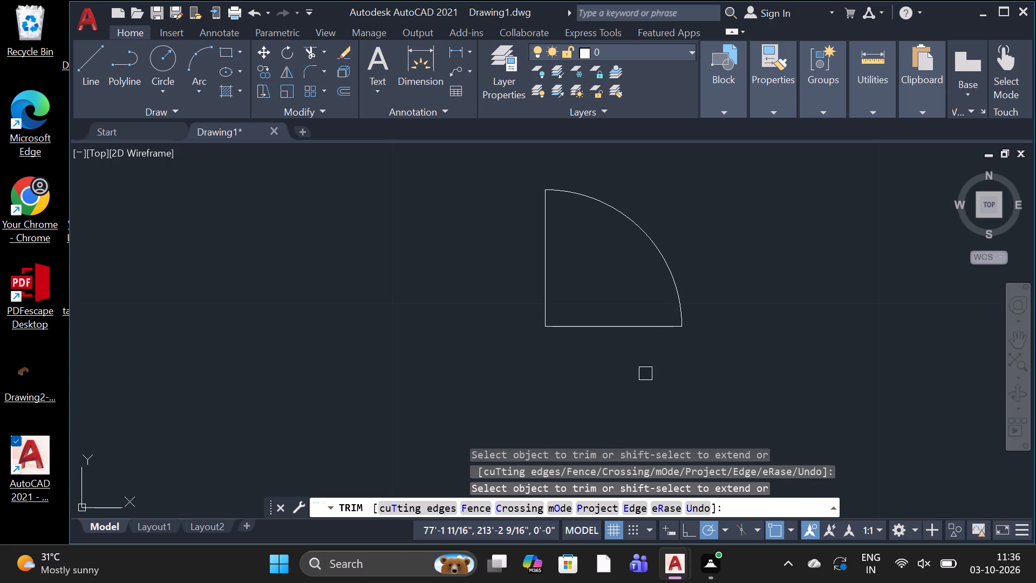
pyautogui.press('space')
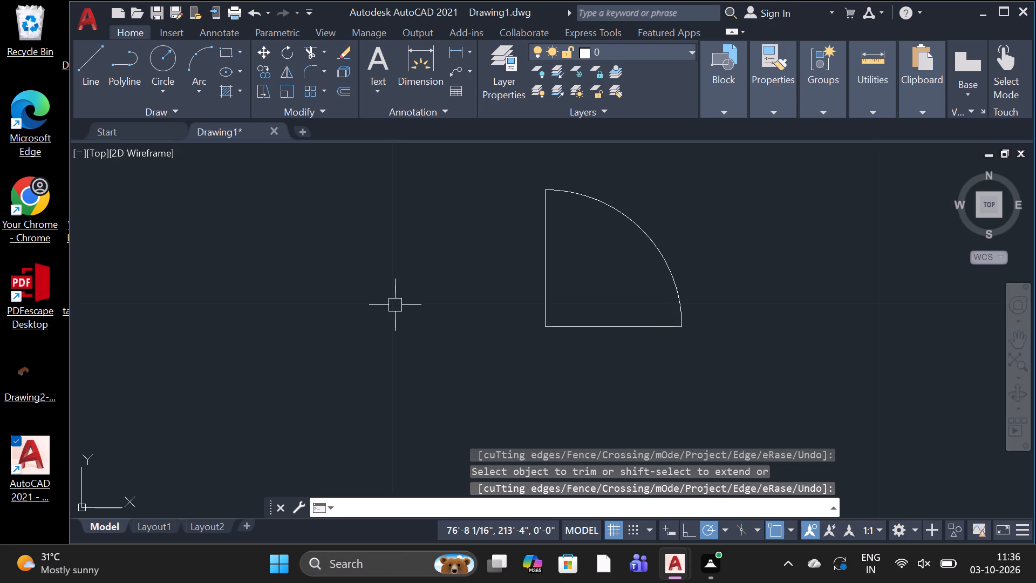
# Draw a 2" line east from the quarter circle's southwest corner along its south edge.
pyautogui.click(99, 70)
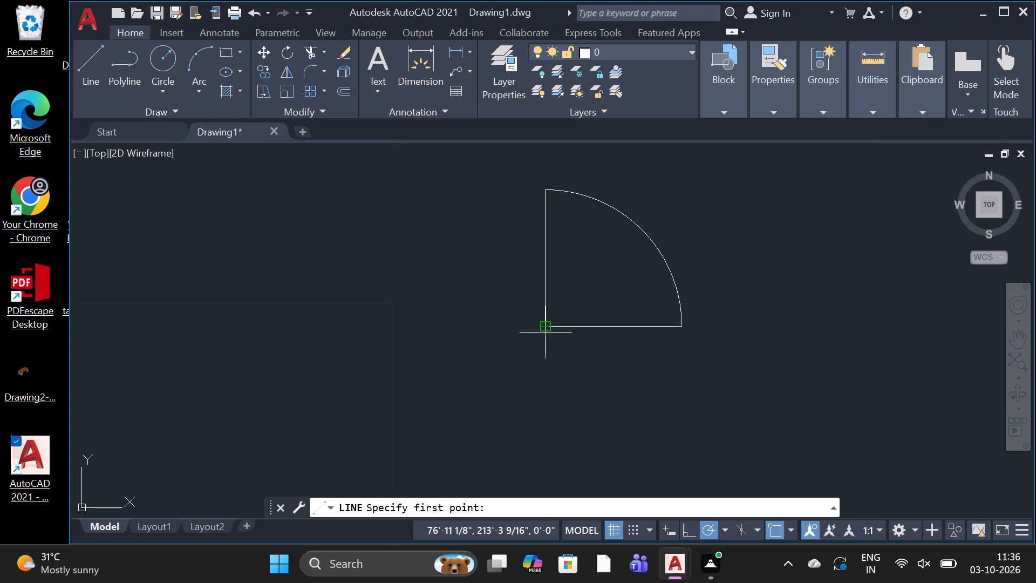
pyautogui.click(546, 333)
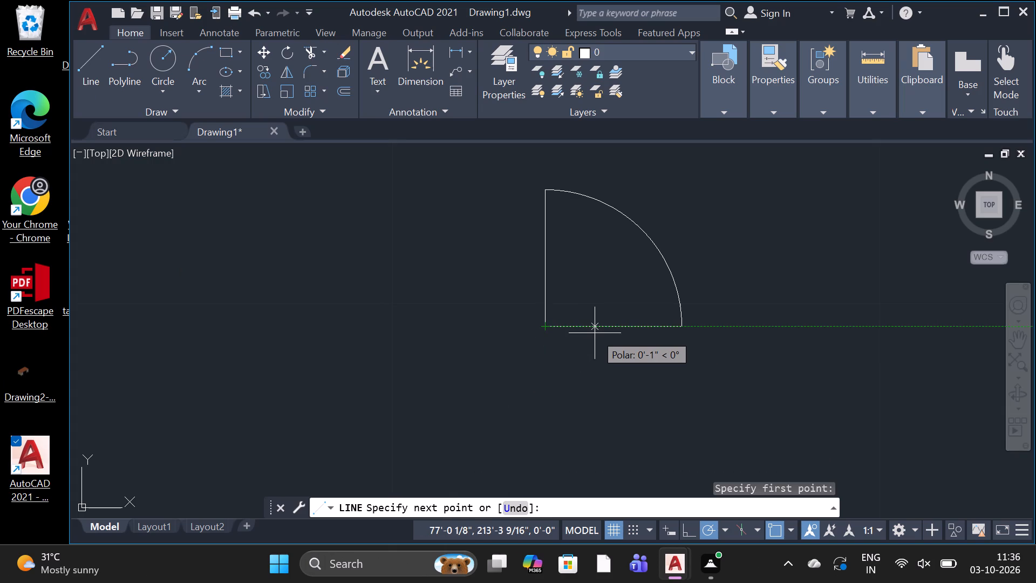
pyautogui.press('2')
pyautogui.hotkey('shift', '"')
pyautogui.press('space')
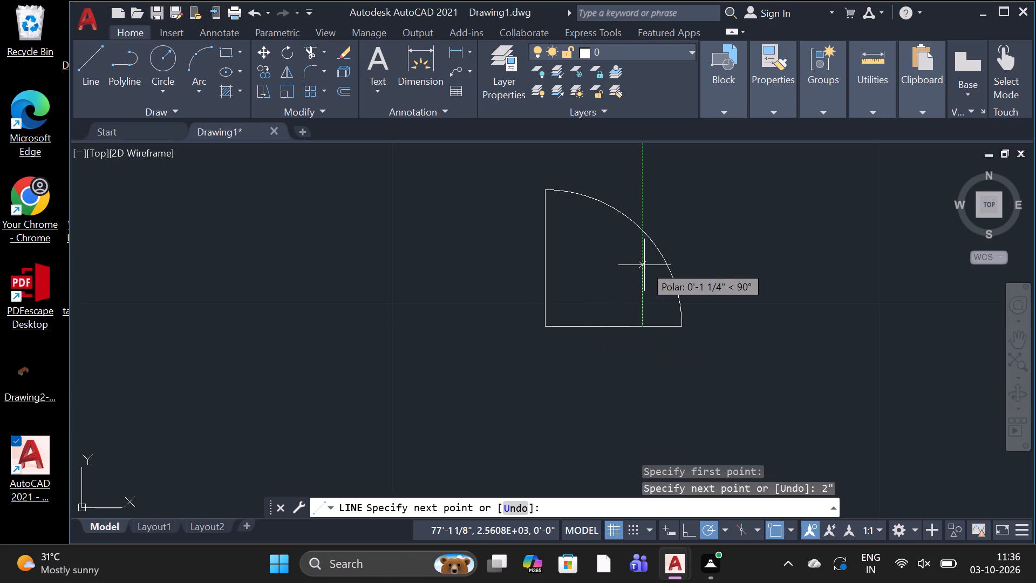
pyautogui.press('Escape')
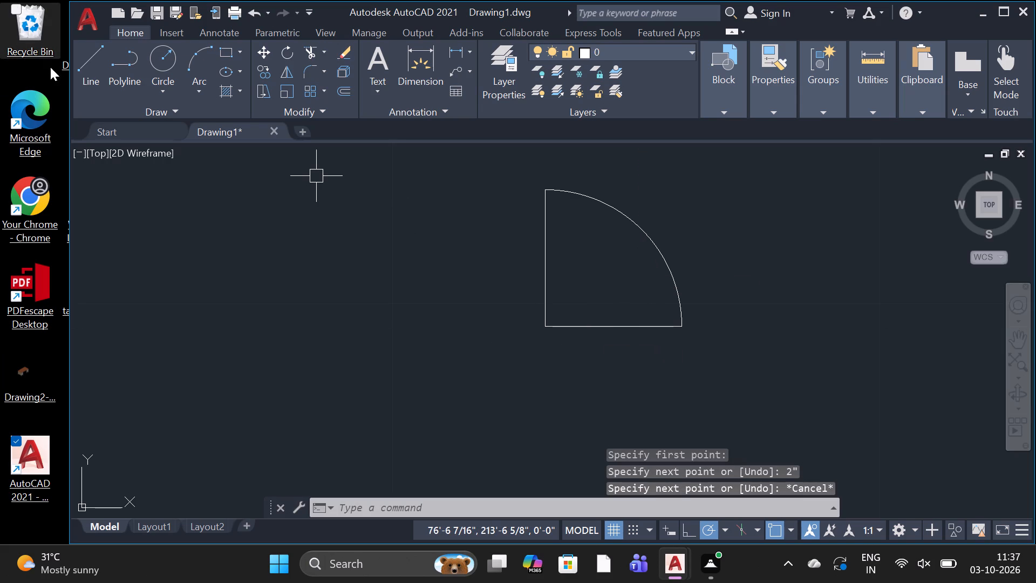
# Draw another 2" line east from the same southwest corner along the quarter circle's south edge.
pyautogui.click(82, 63)
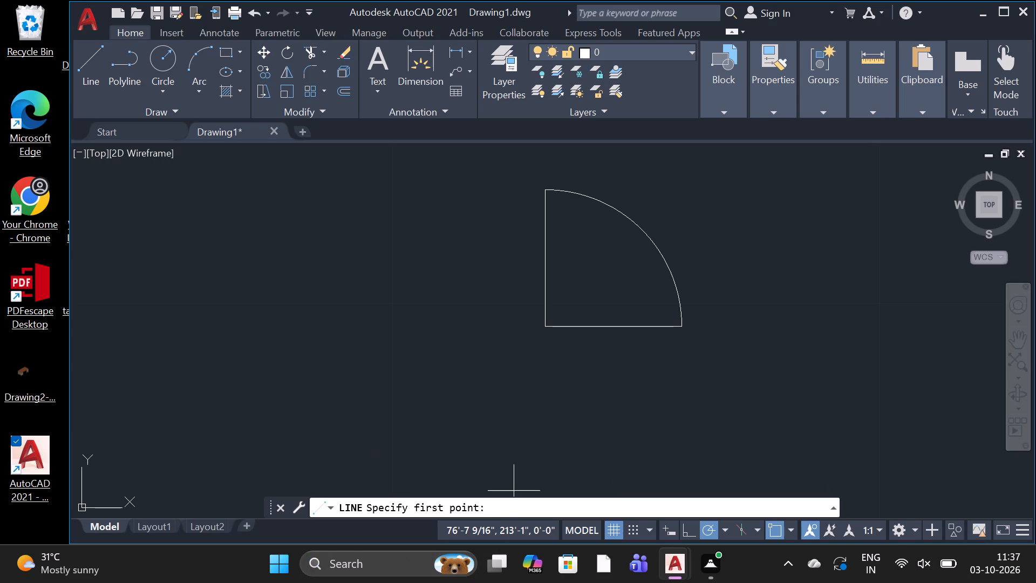
pyautogui.click(549, 328)
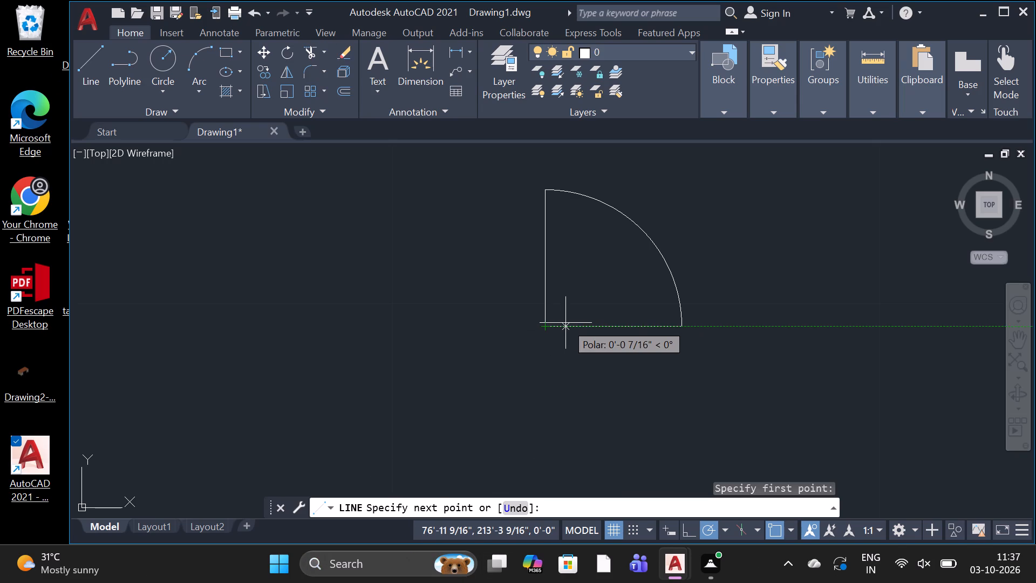
pyautogui.press('2')
pyautogui.write('"')
pyautogui.press('space')
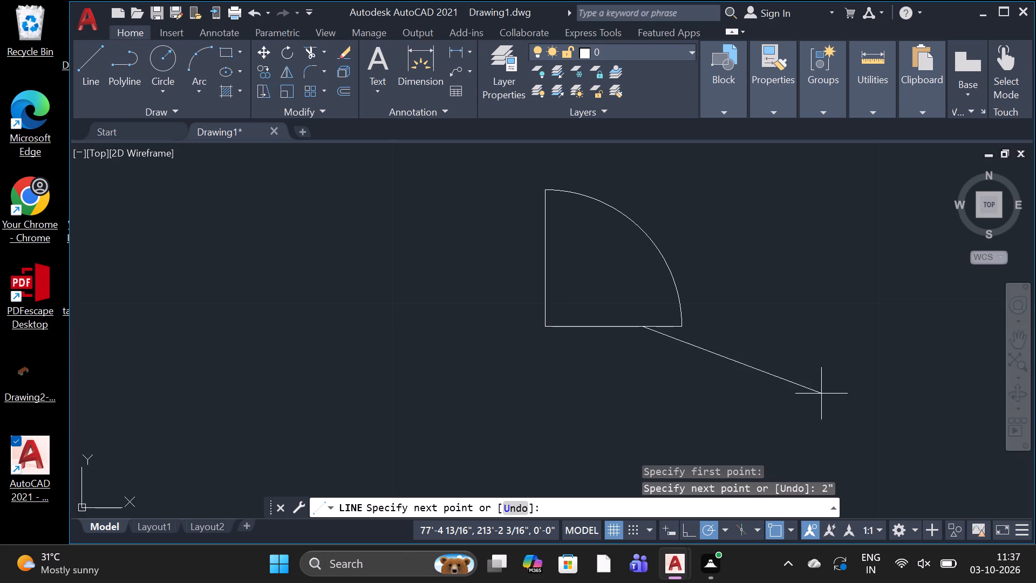
pyautogui.scroll(-2, 738, 473)
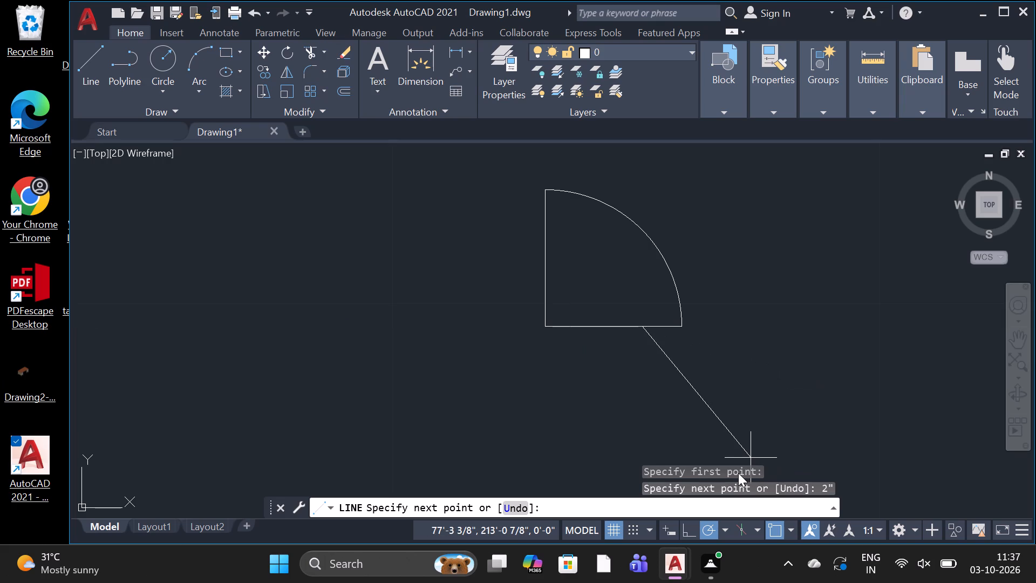
pyautogui.press('Escape')
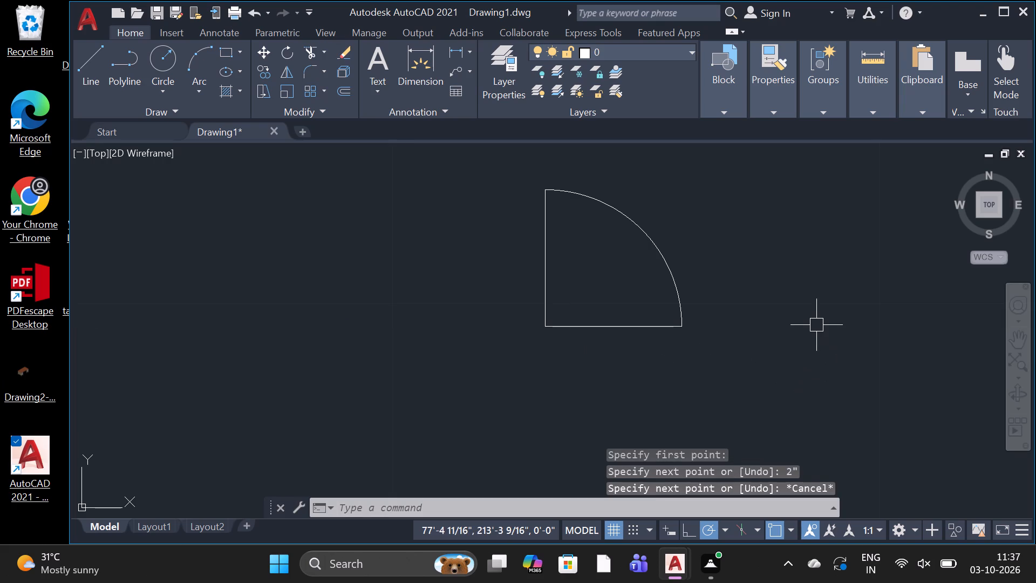
# Delete the entire undersized quarter-circle door symbol, including the short lines along its south edge.
pyautogui.click(723, 157)
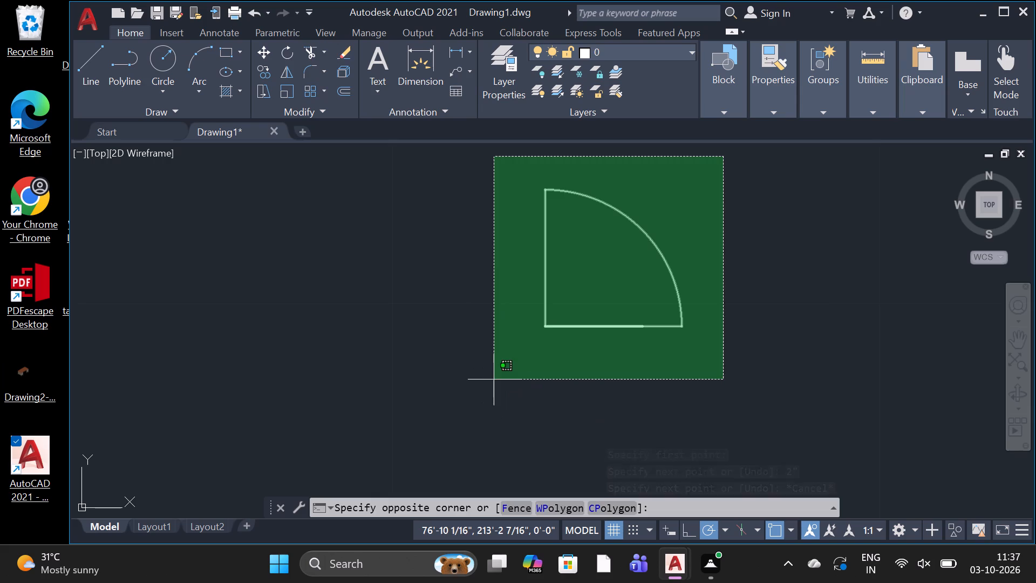
pyautogui.click(494, 379)
pyautogui.press('Delete')
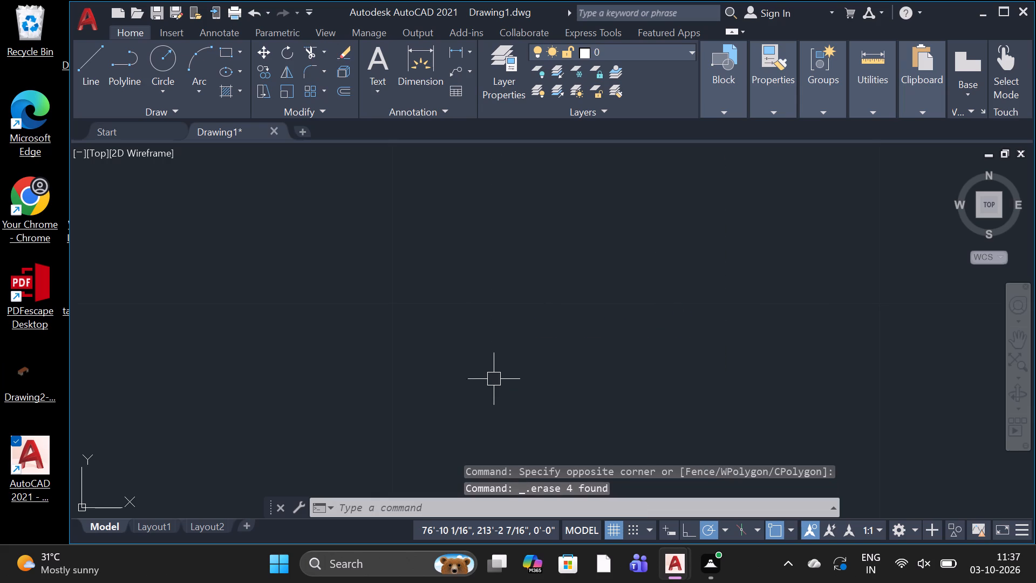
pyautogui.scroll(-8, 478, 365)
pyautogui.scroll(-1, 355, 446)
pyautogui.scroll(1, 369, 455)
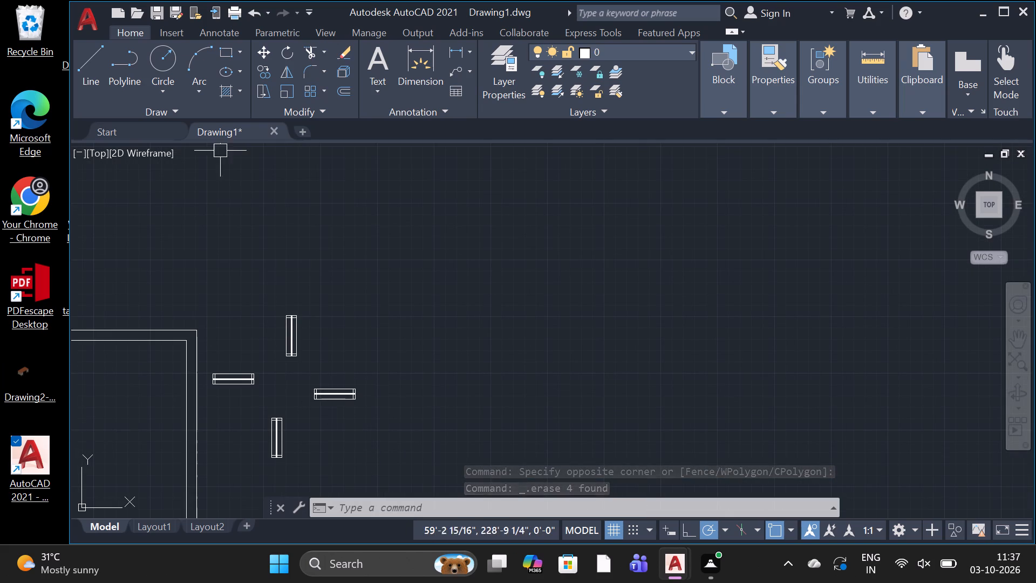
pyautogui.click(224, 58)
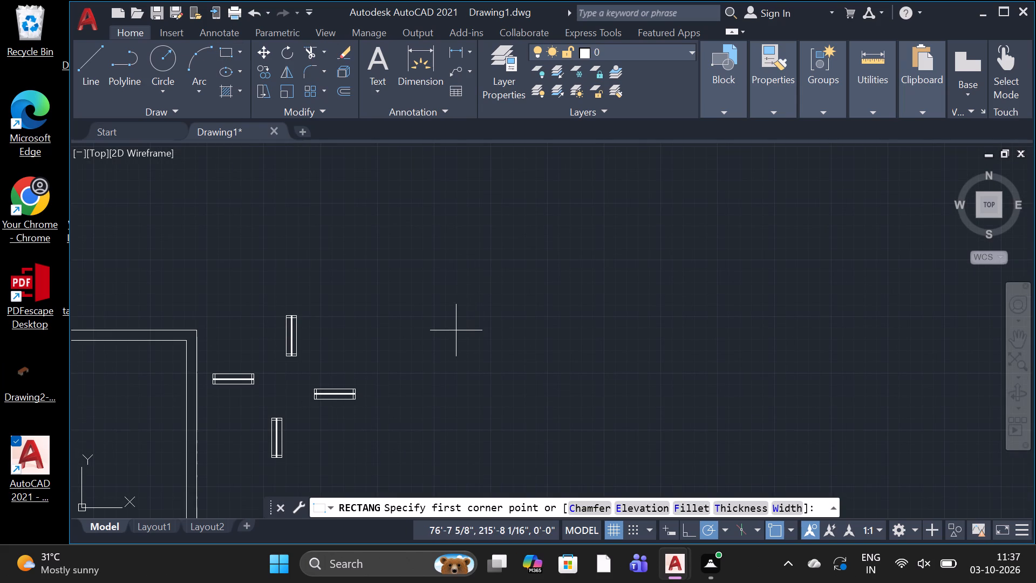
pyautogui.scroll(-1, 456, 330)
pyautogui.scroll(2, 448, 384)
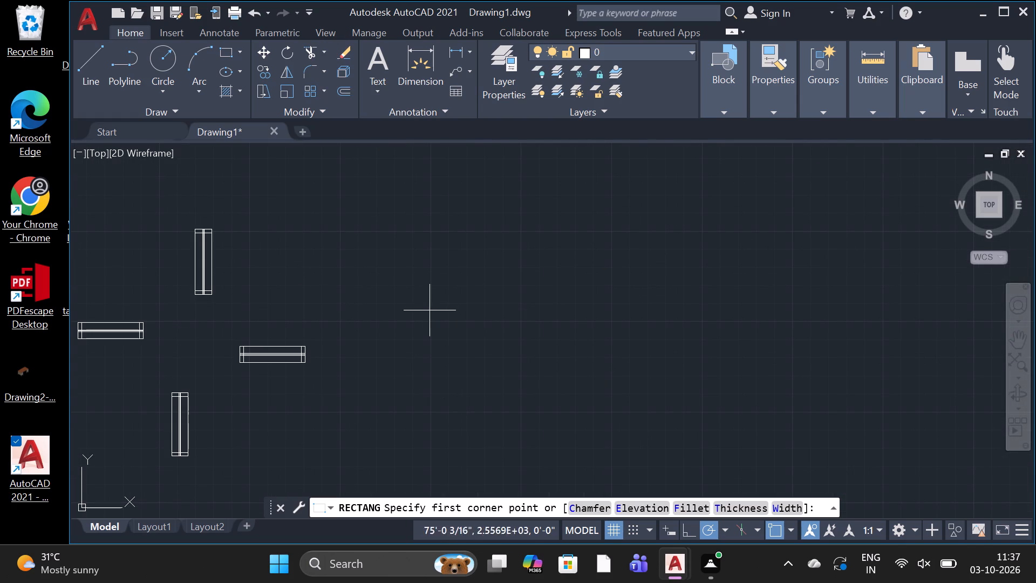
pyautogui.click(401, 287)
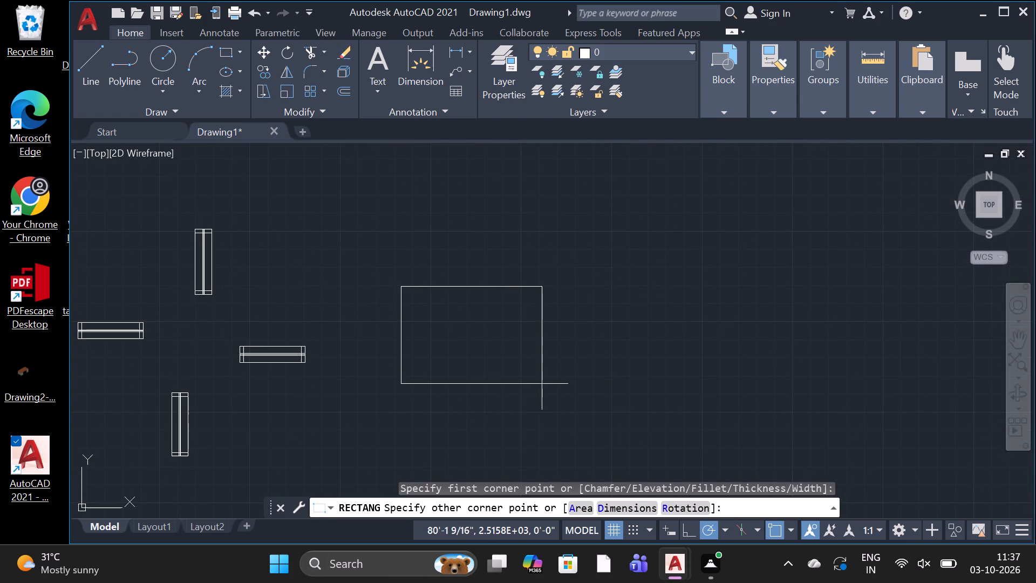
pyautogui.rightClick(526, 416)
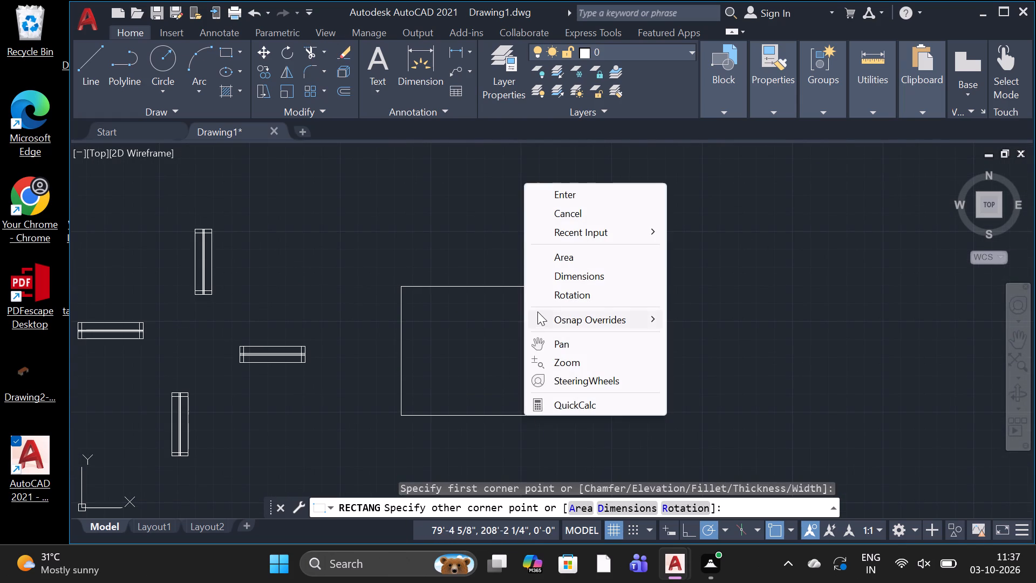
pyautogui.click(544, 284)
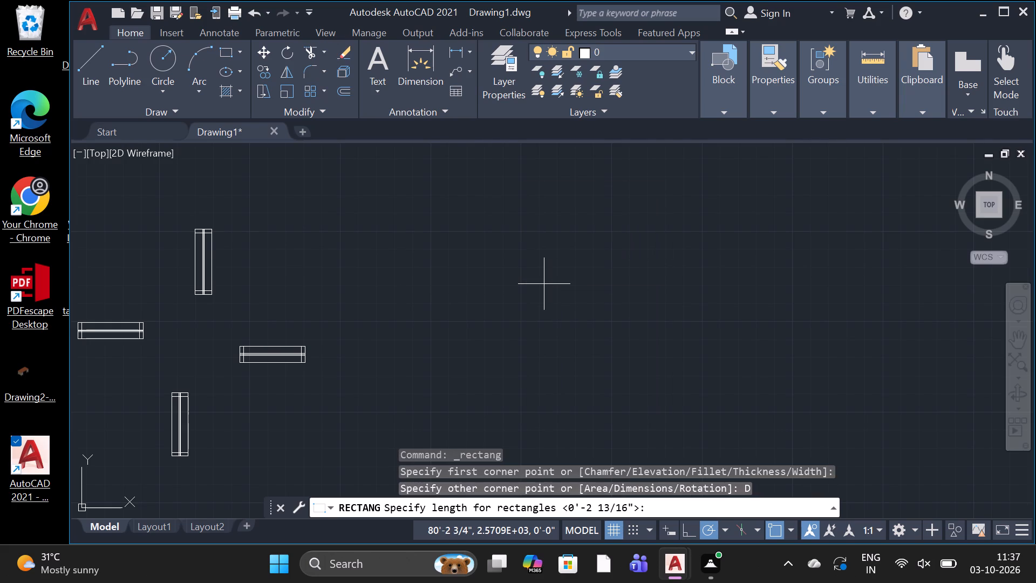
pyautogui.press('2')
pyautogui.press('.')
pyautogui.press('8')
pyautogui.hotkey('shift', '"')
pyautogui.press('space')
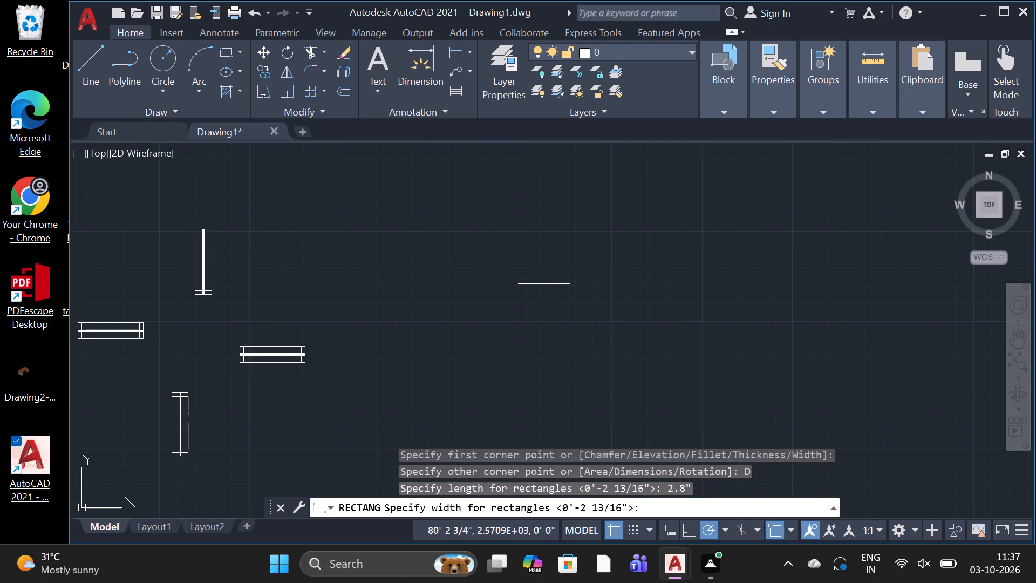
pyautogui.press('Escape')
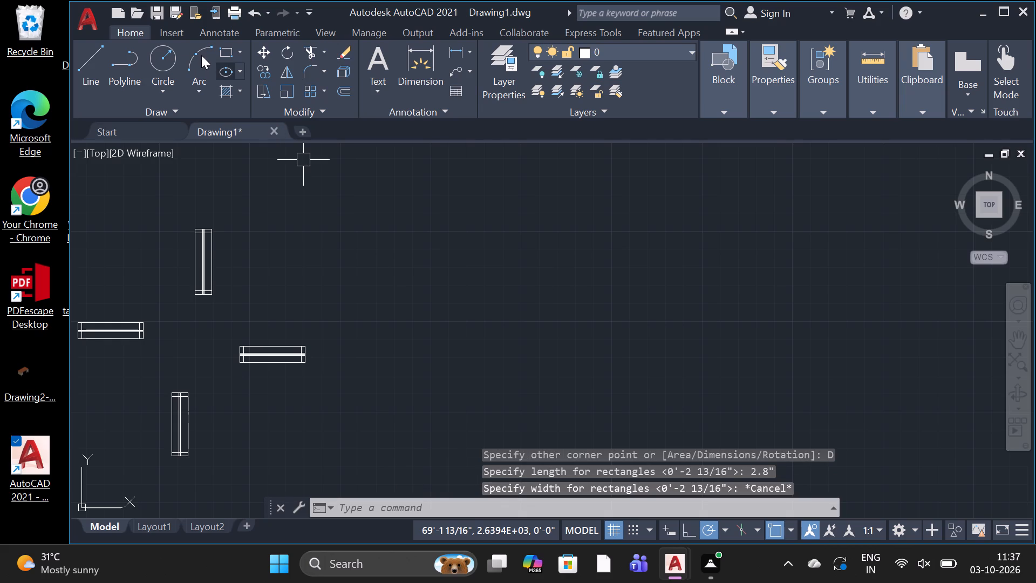
# Draw a rectangle 2'8" long and 2'8" wide in the empty area east of the window symbols.
pyautogui.click(226, 51)
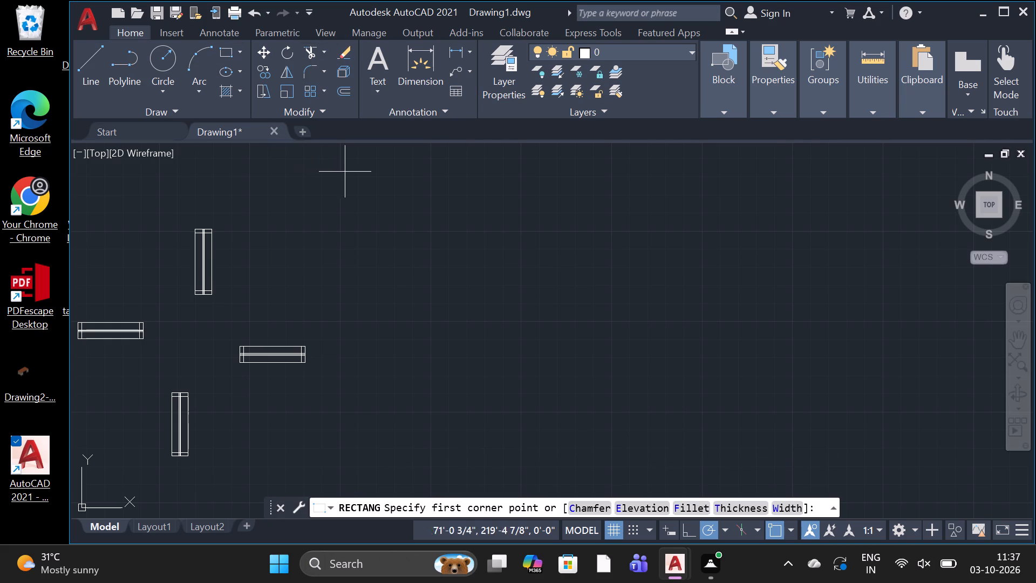
pyautogui.click(400, 261)
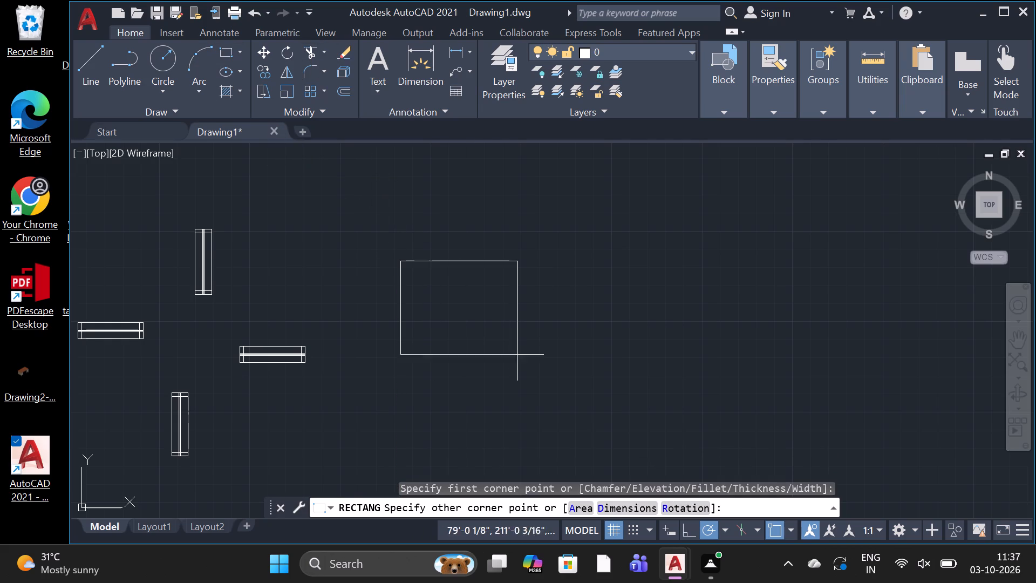
pyautogui.rightClick(512, 364)
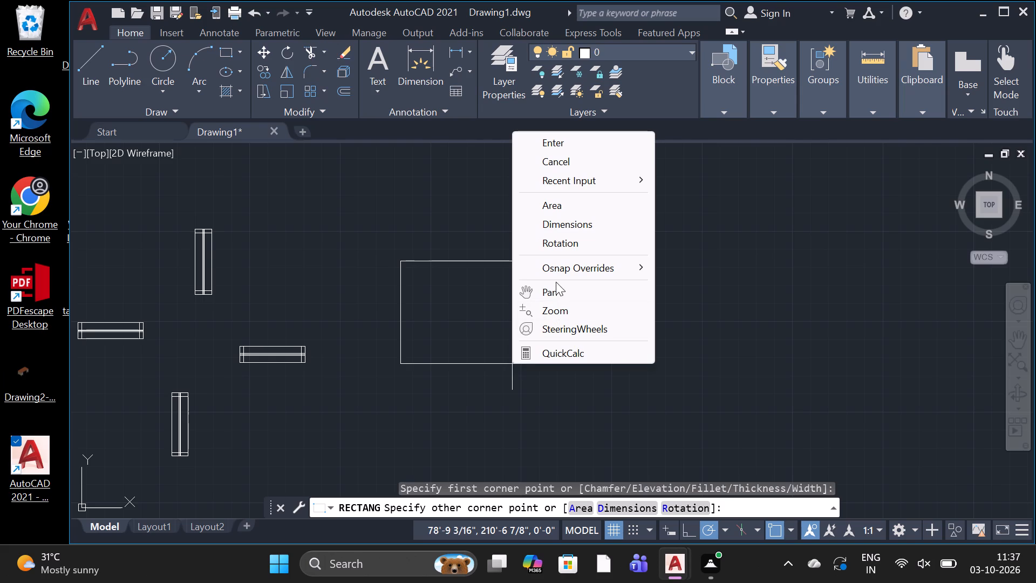
pyautogui.click(572, 228)
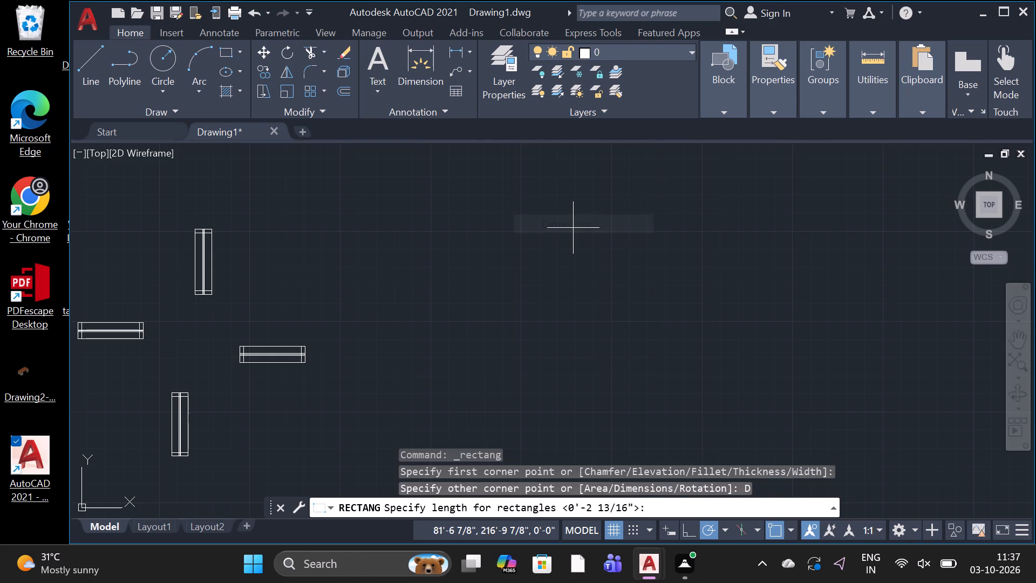
pyautogui.press('2')
pyautogui.write("'8")
pyautogui.hotkey('shift', '"')
pyautogui.press('space')
pyautogui.press('2')
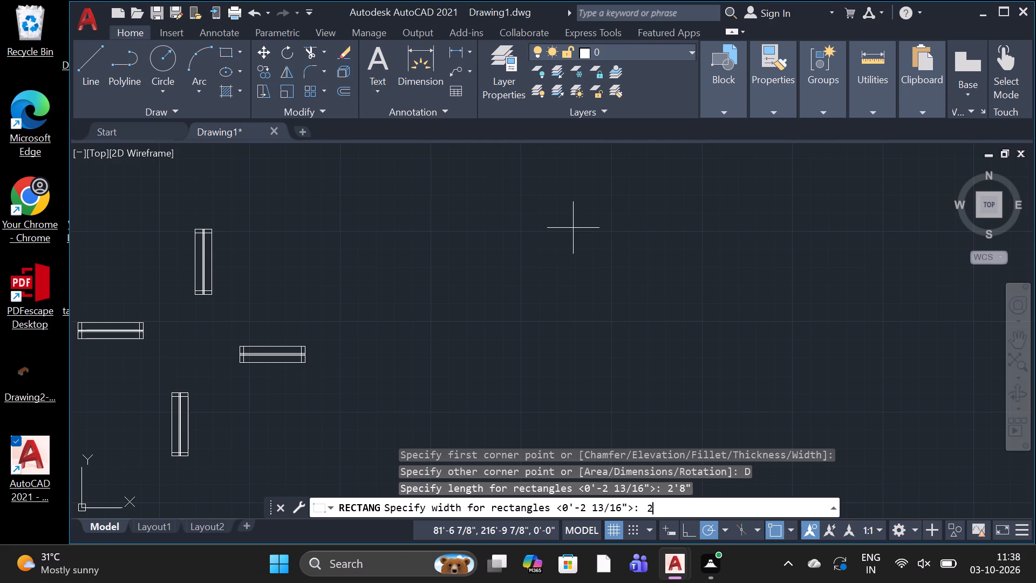
pyautogui.press("'")
pyautogui.press('8')
pyautogui.hotkey('shift', '"')
pyautogui.press('space')
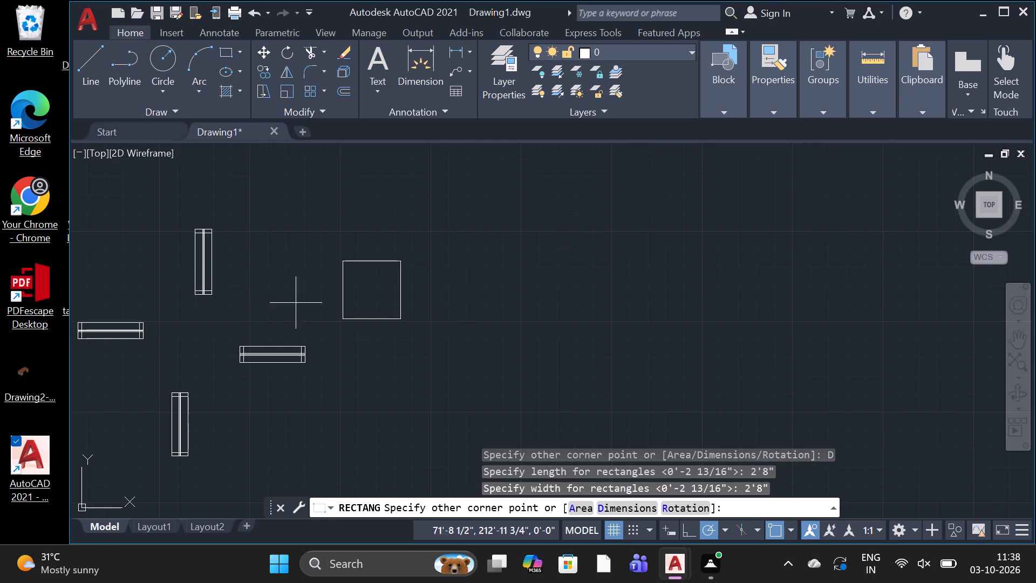
pyautogui.click(714, 311)
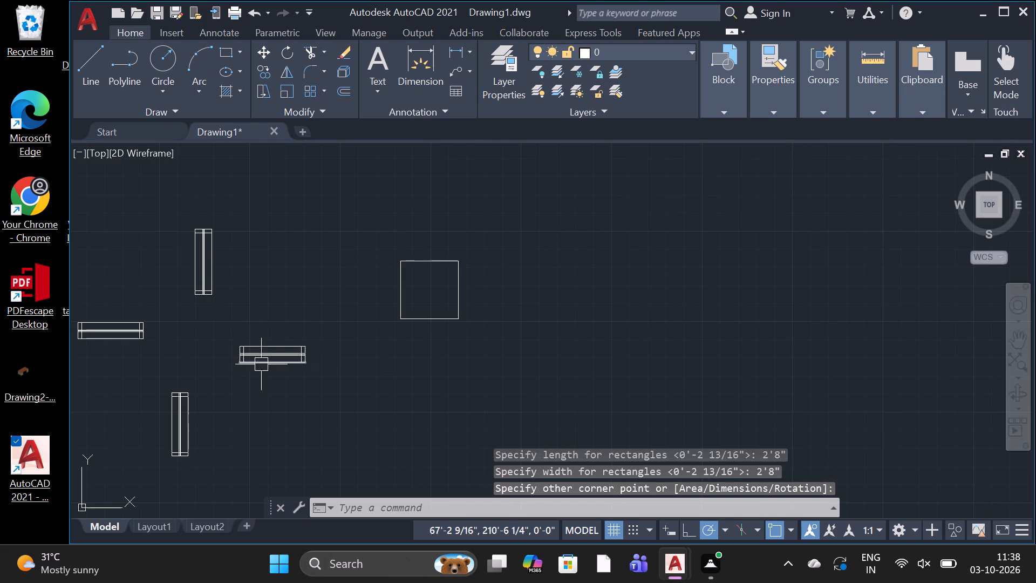
# Draw a circle centred on the new square's southwest corner with its radius reaching the northwest corner.
pyautogui.click(155, 69)
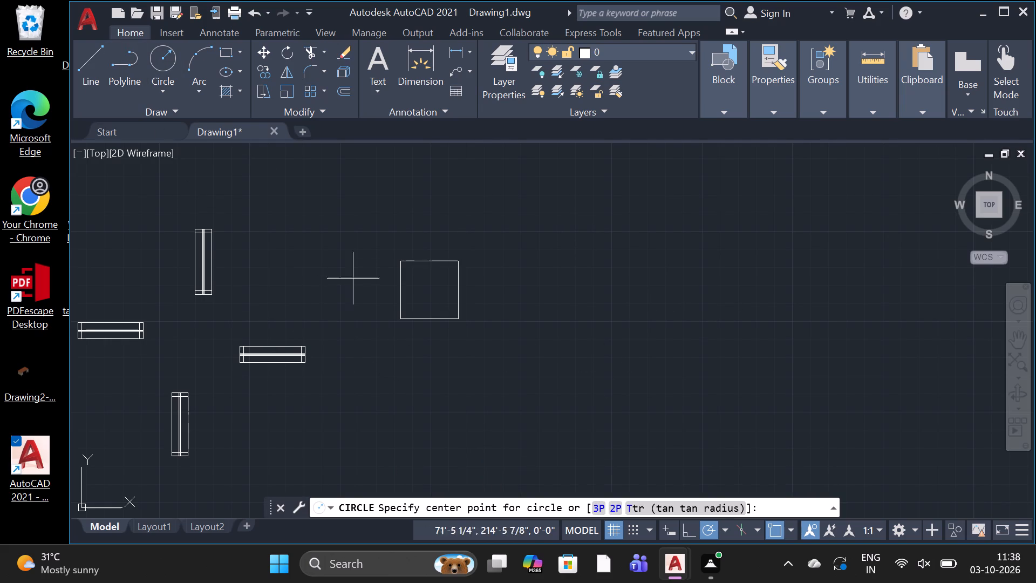
pyautogui.scroll(2, 413, 321)
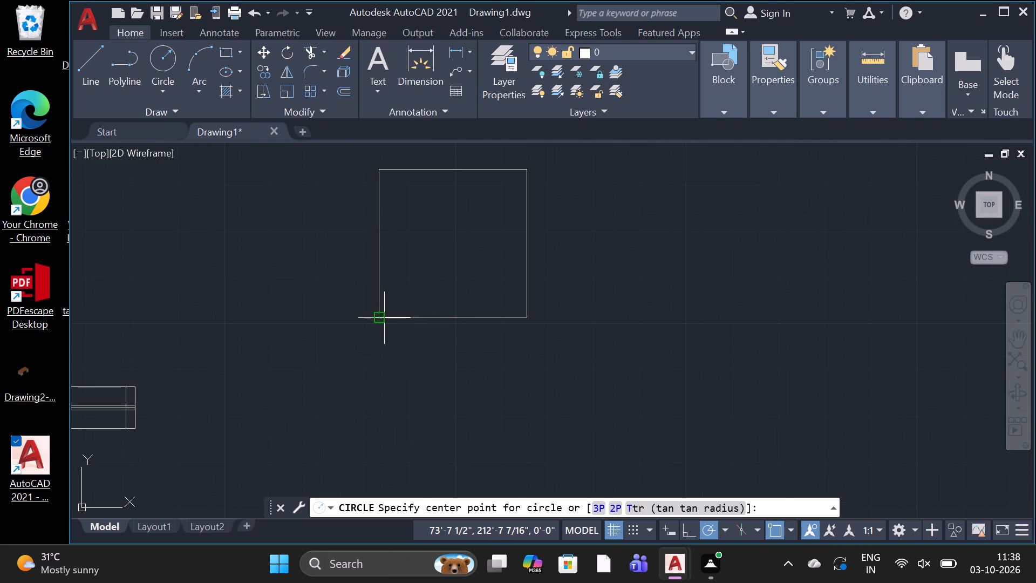
pyautogui.click(384, 318)
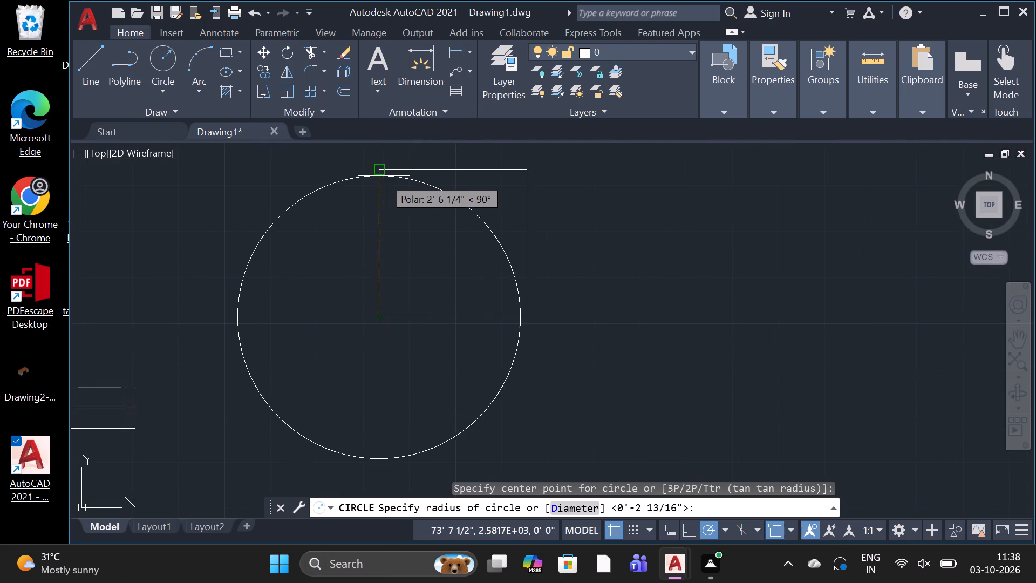
pyautogui.scroll(2, 384, 175)
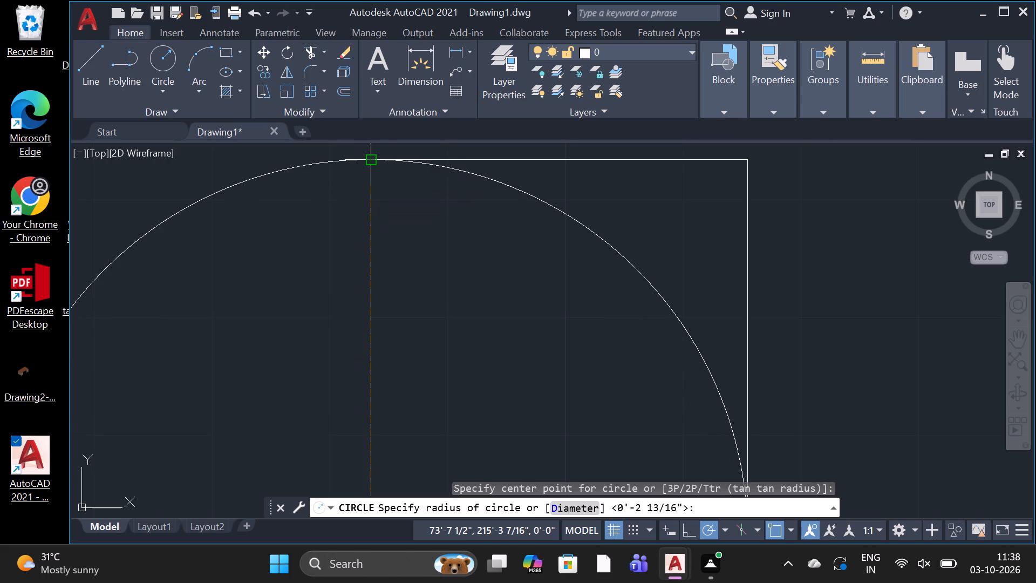
pyautogui.click(368, 161)
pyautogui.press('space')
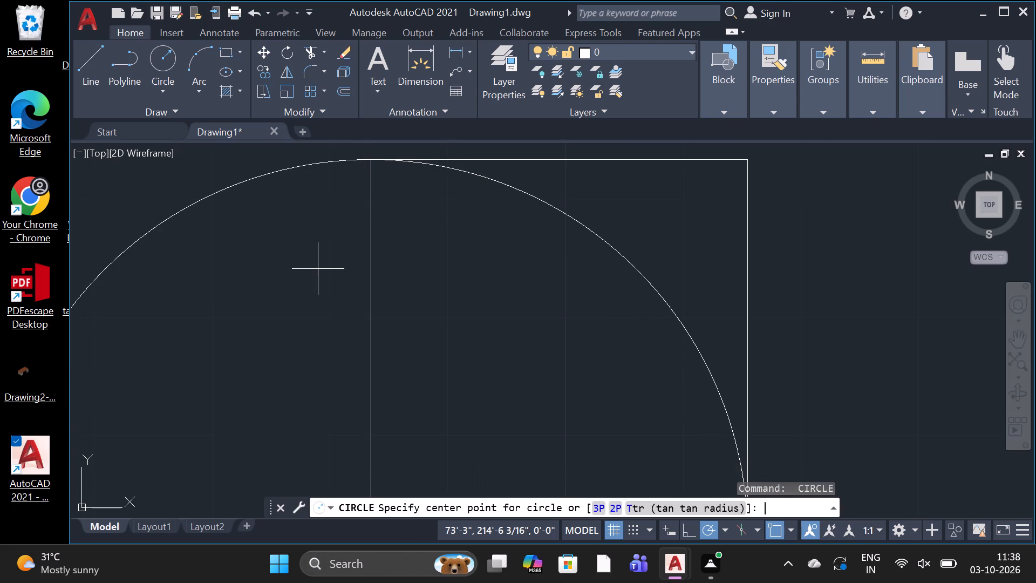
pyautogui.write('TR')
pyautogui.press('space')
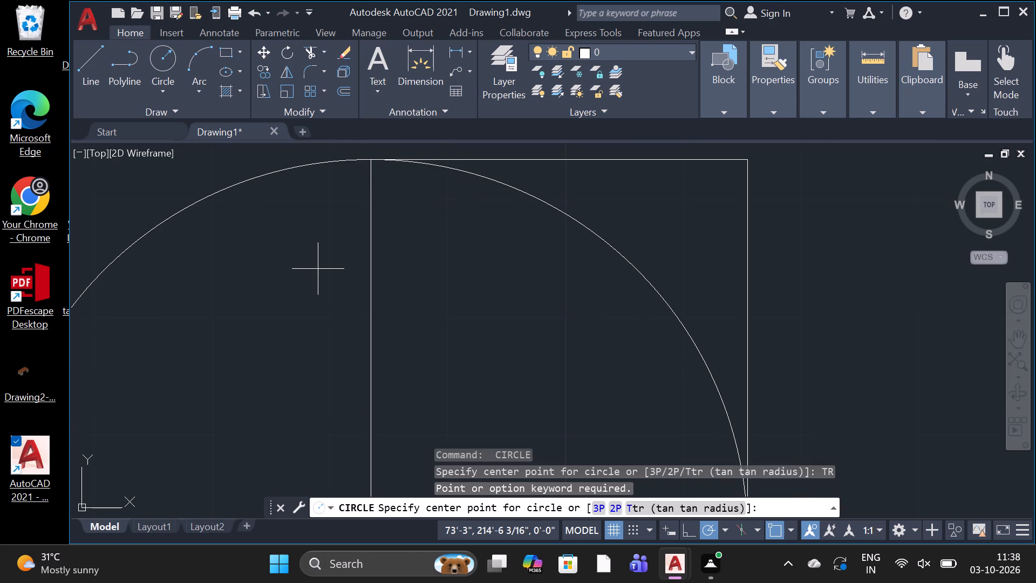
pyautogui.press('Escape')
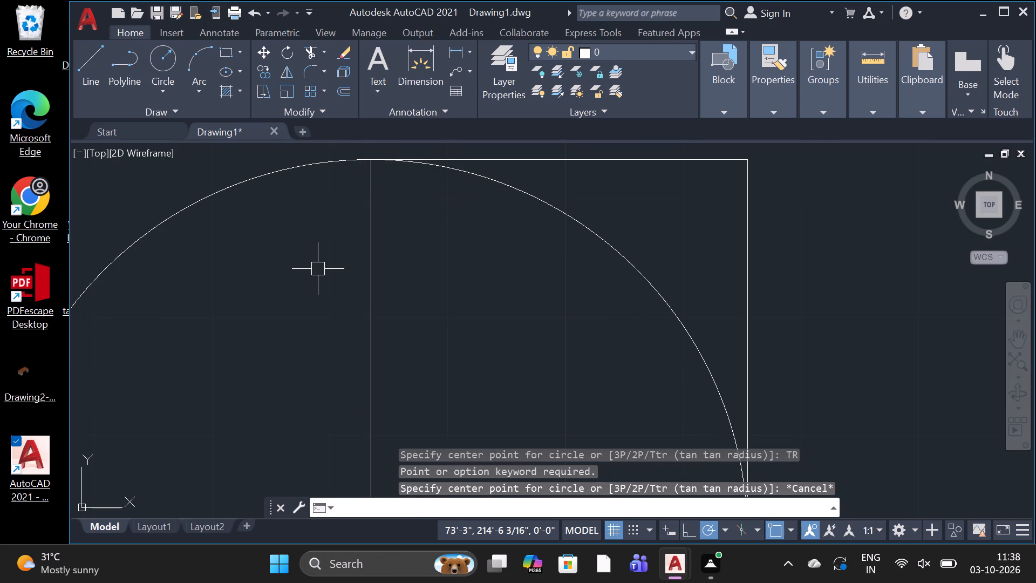
# Trim away the square's north and east edges, using all objects as cutting edges.
pyautogui.write('TR')
pyautogui.press('space')
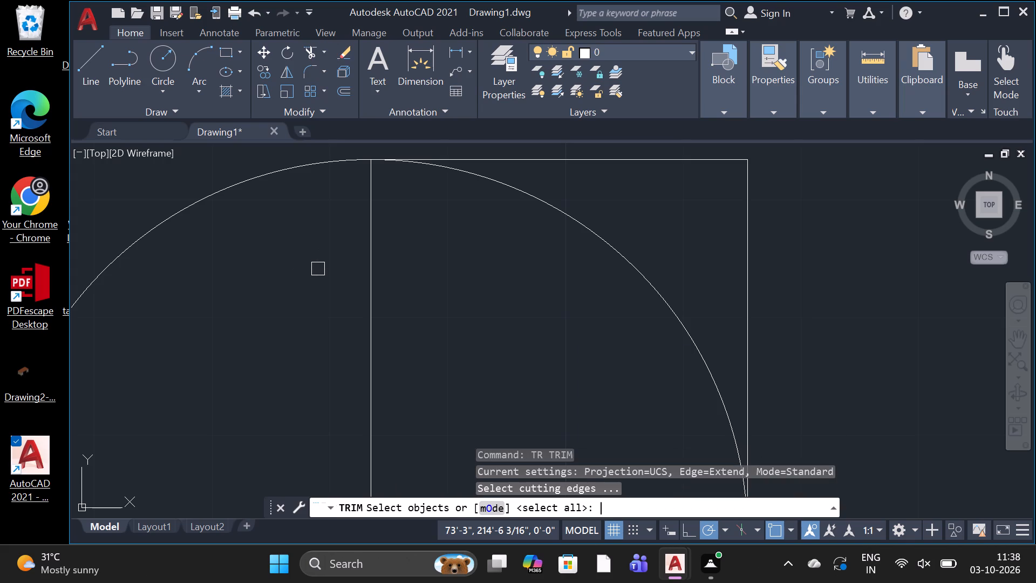
pyautogui.press('space')
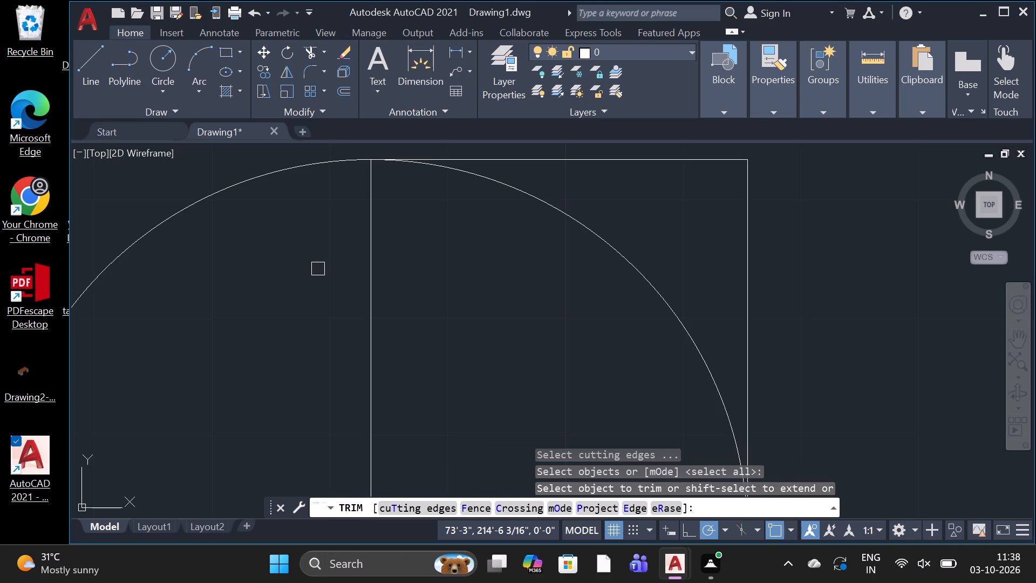
pyautogui.scroll(-2, 318, 269)
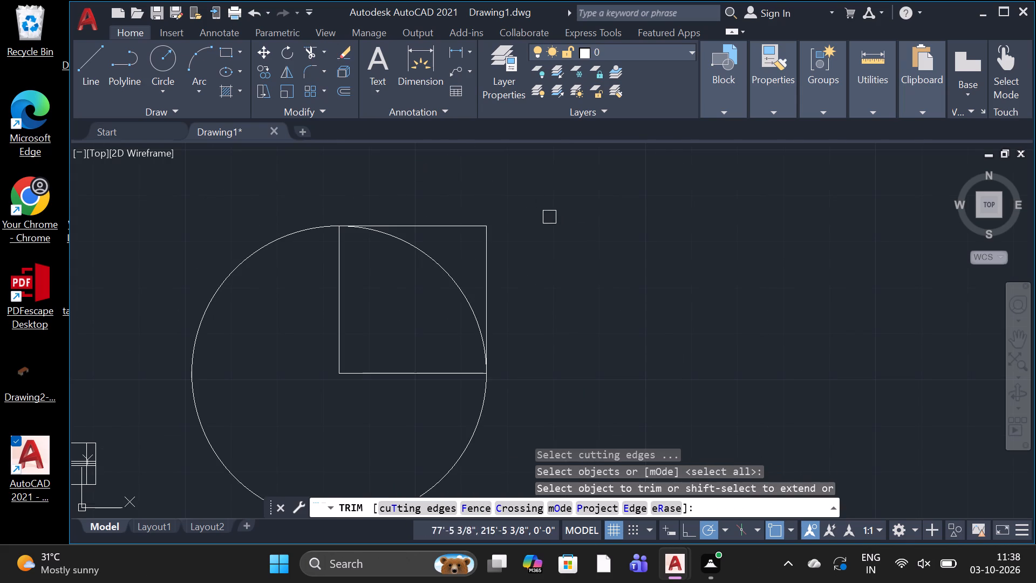
pyautogui.click(445, 227)
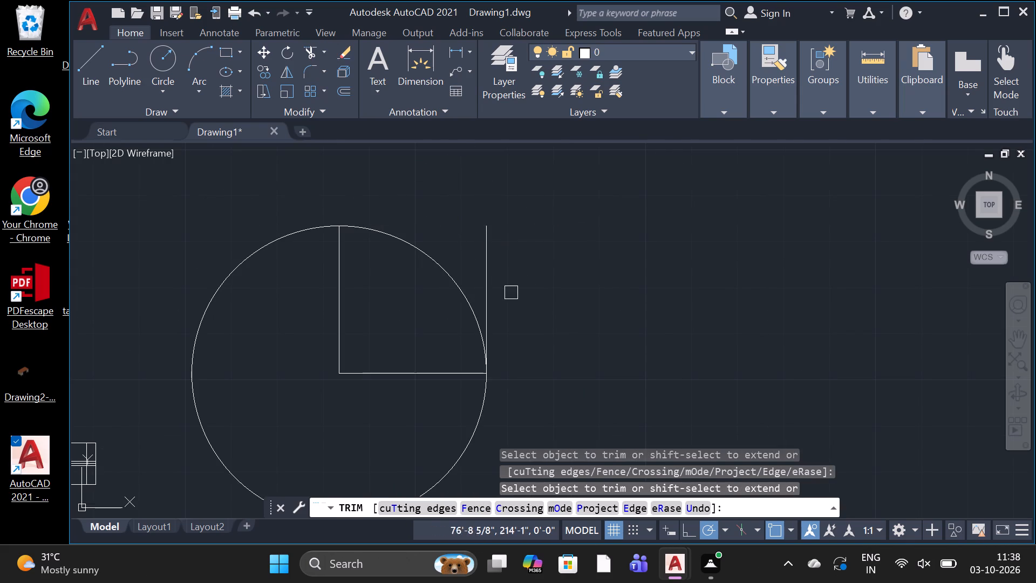
pyautogui.click(478, 270)
pyautogui.click(496, 281)
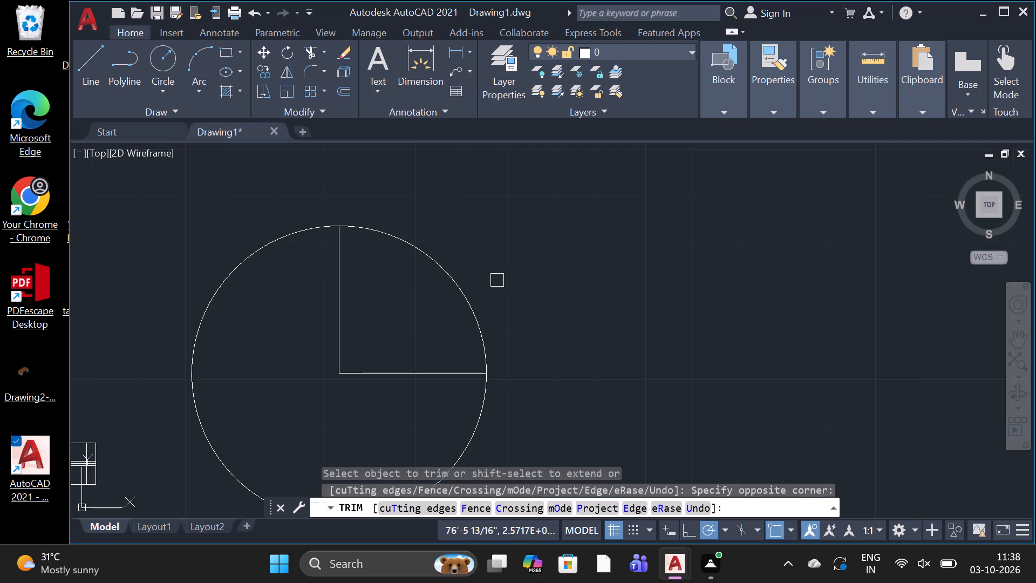
# Trim the circle's west, south and southeast portions, keeping the quarter arc between the square's two remaining edges.
pyautogui.click(217, 300)
pyautogui.scroll(-2, 216, 297)
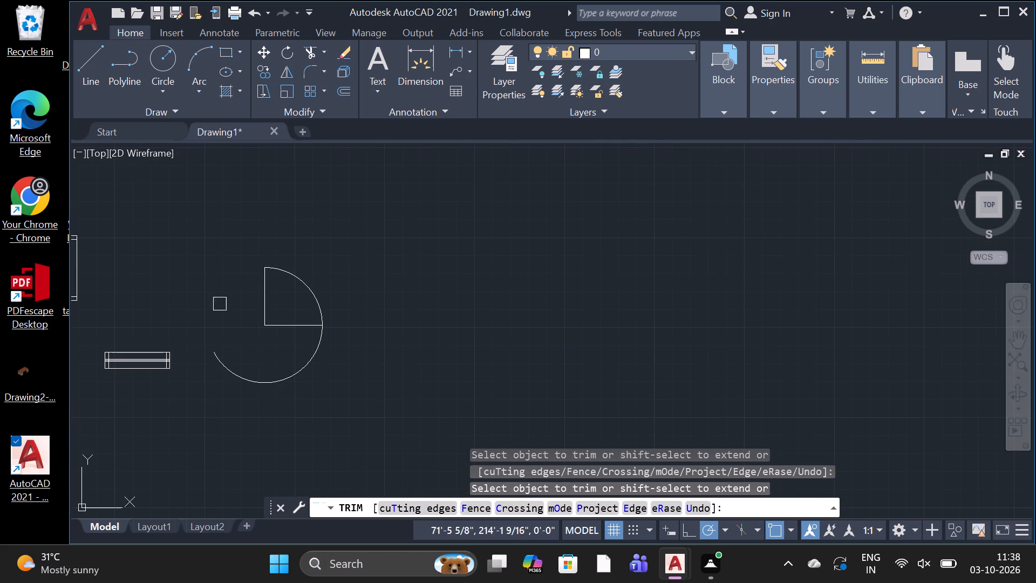
pyautogui.click(250, 378)
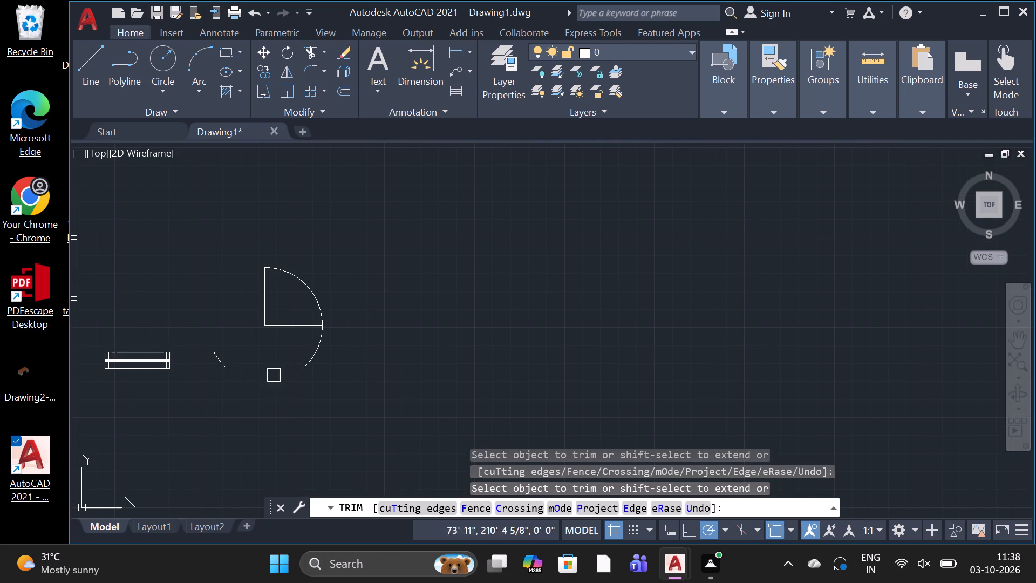
pyautogui.scroll(2, 315, 341)
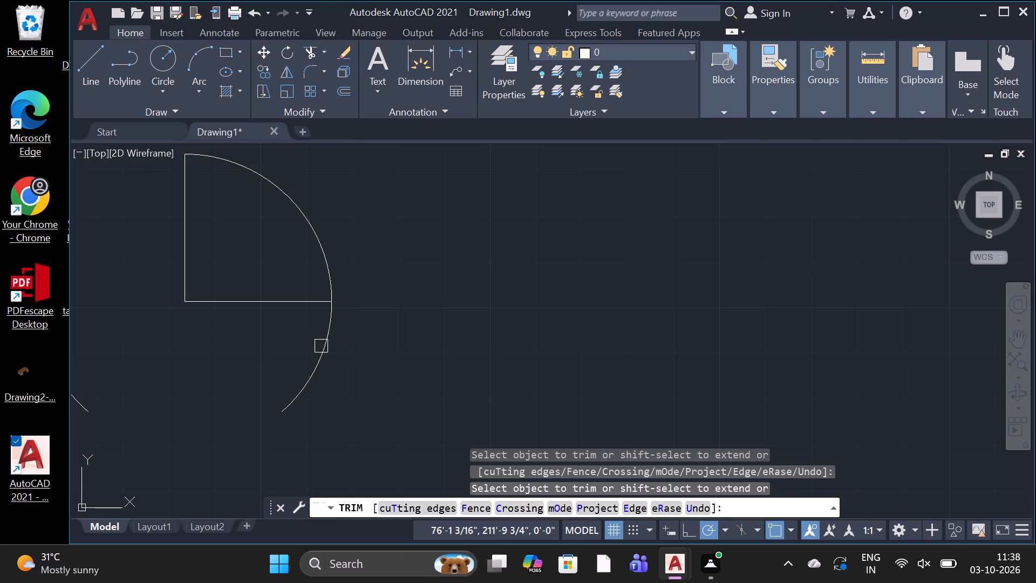
pyautogui.click(321, 346)
pyautogui.scroll(-2, 303, 368)
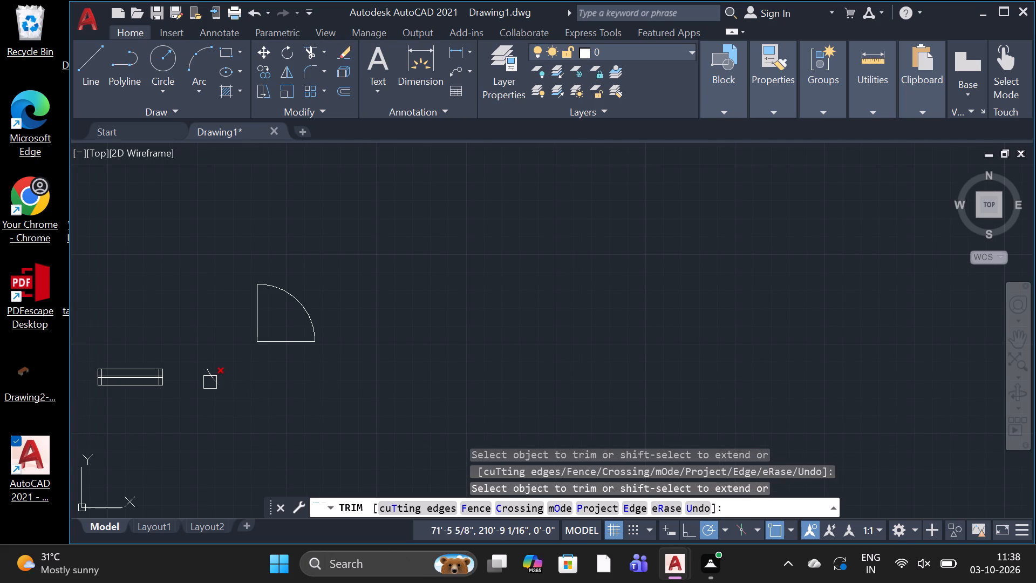
# Trim the leftover arc fragment southwest of the quarter-circle door symbol.
pyautogui.click(209, 382)
pyautogui.click(209, 382)
pyautogui.click(209, 382)
pyautogui.moveTo(209, 375); pyautogui.dragTo(208, 370)
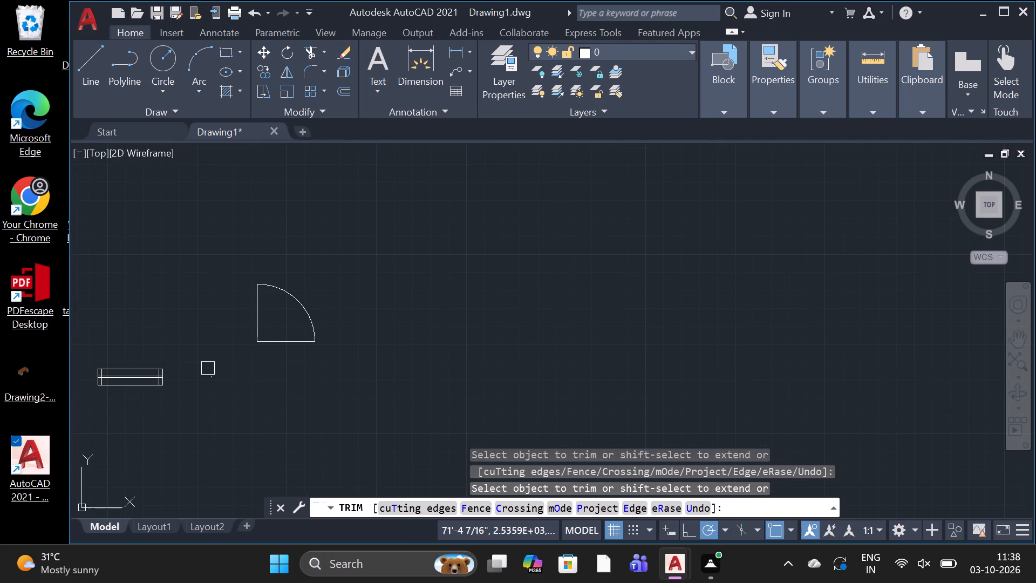
pyautogui.click(208, 368)
pyautogui.click(207, 375)
pyautogui.click(209, 383)
pyautogui.moveTo(209, 383); pyautogui.dragTo(214, 383)
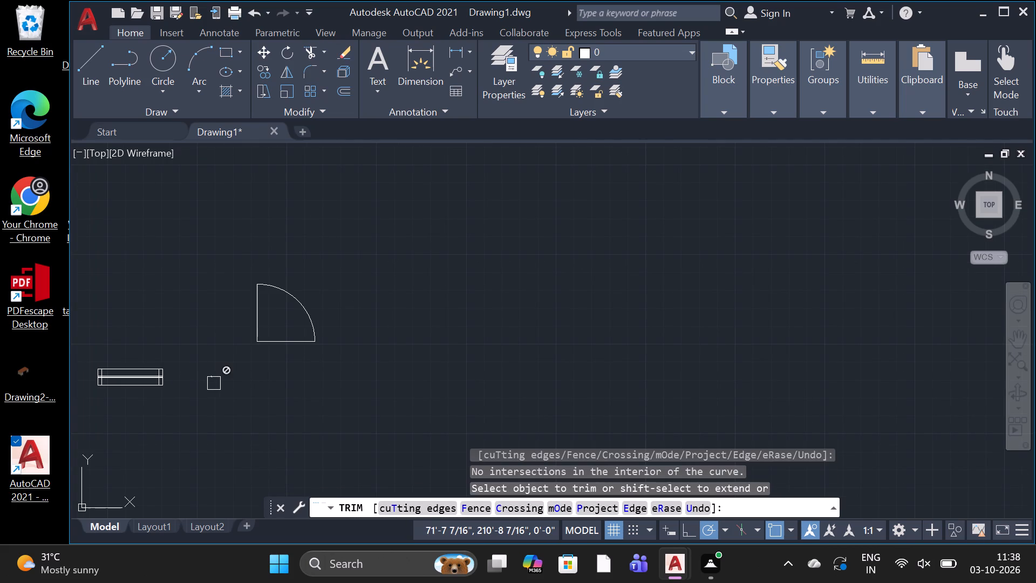
pyautogui.press('Escape')
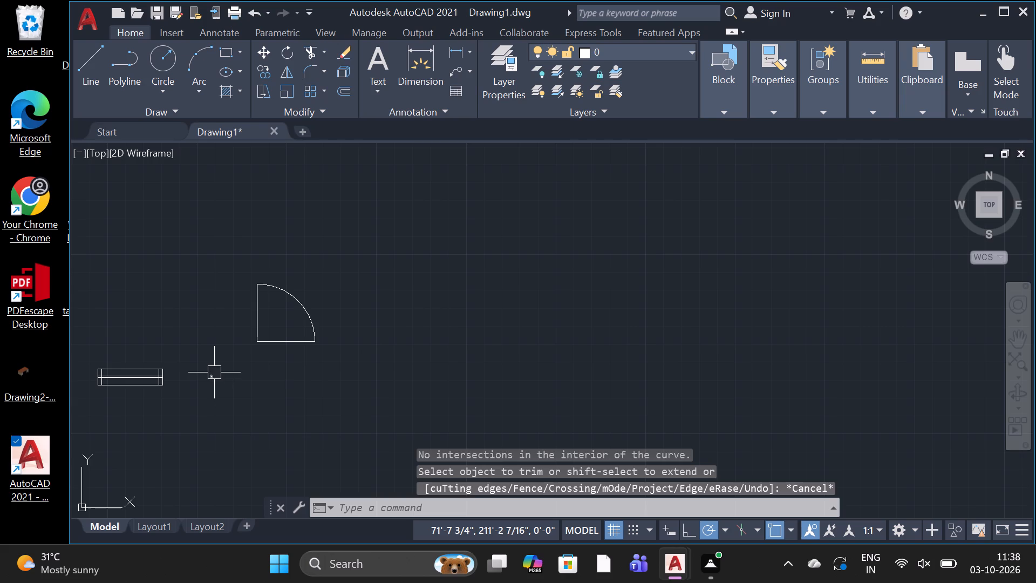
pyautogui.click(215, 372)
pyautogui.press('Escape')
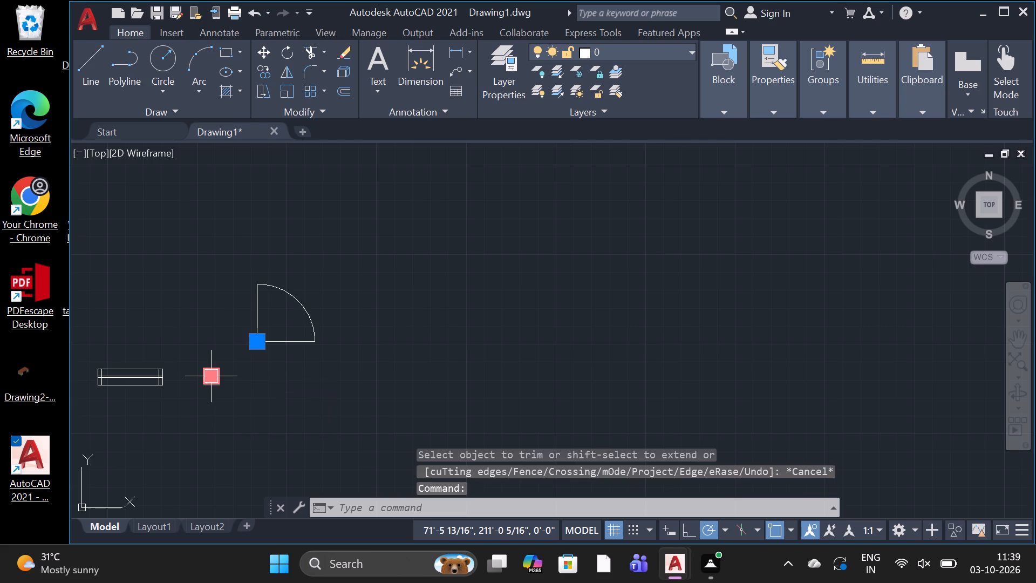
pyautogui.press('Escape')
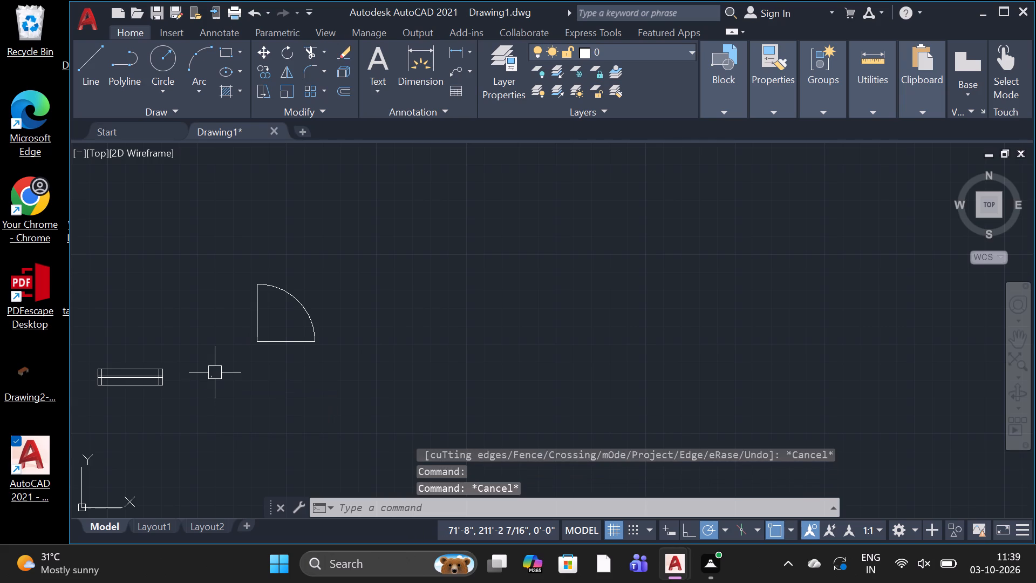
# Draw a line 2" east from the quarter circle's southwest corner, continuing straight north to the arc to form the door leaf.
pyautogui.scroll(1, 273, 319)
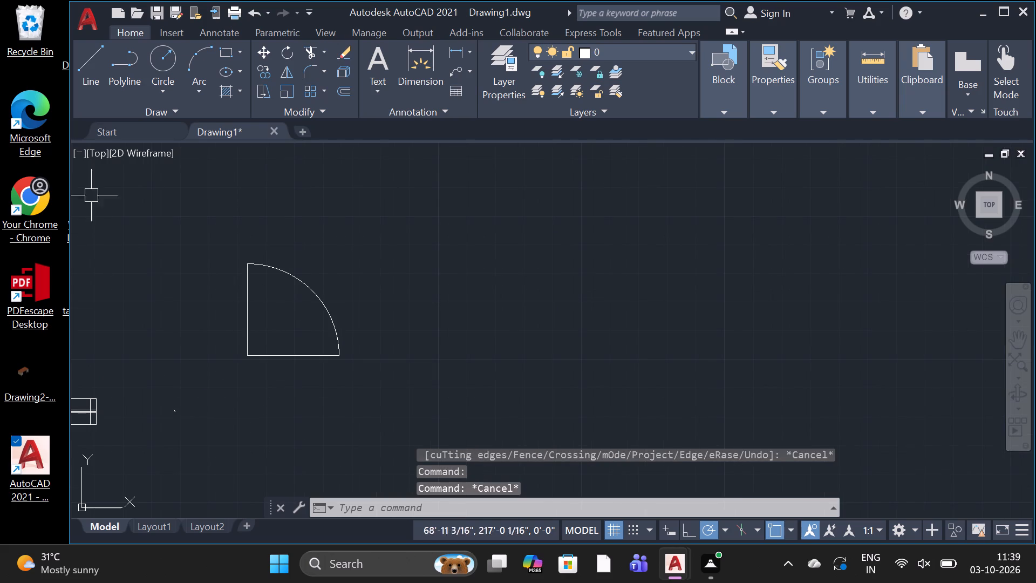
pyautogui.scroll(2, 285, 327)
pyautogui.scroll(-2, 275, 320)
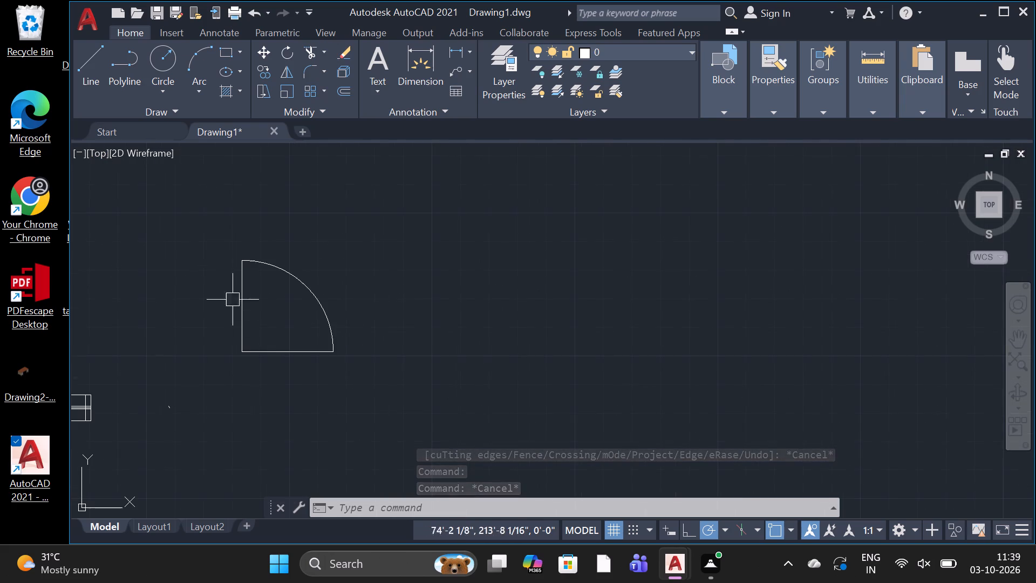
pyautogui.scroll(2, 308, 228)
pyautogui.scroll(-2, 295, 258)
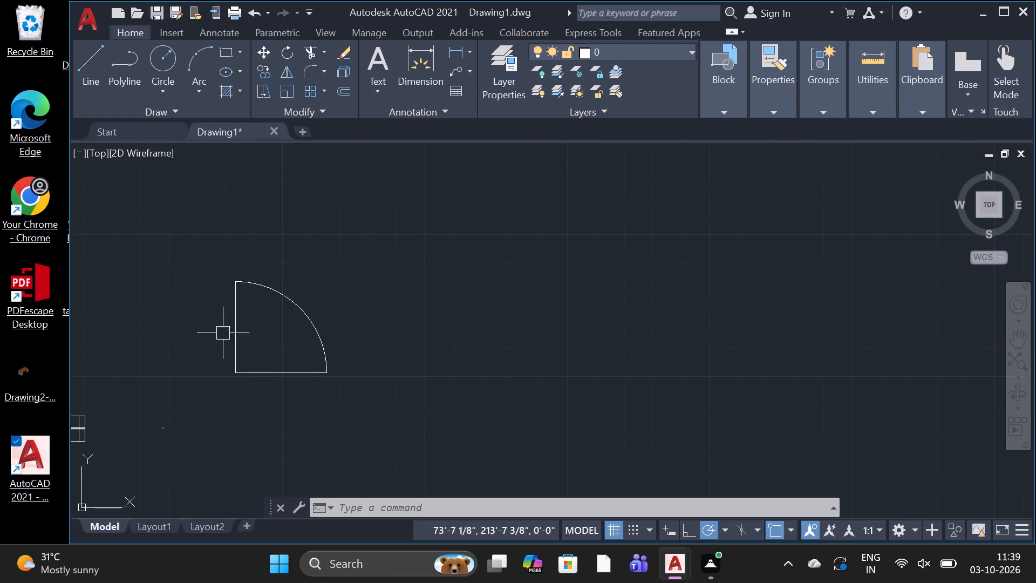
pyautogui.click(79, 69)
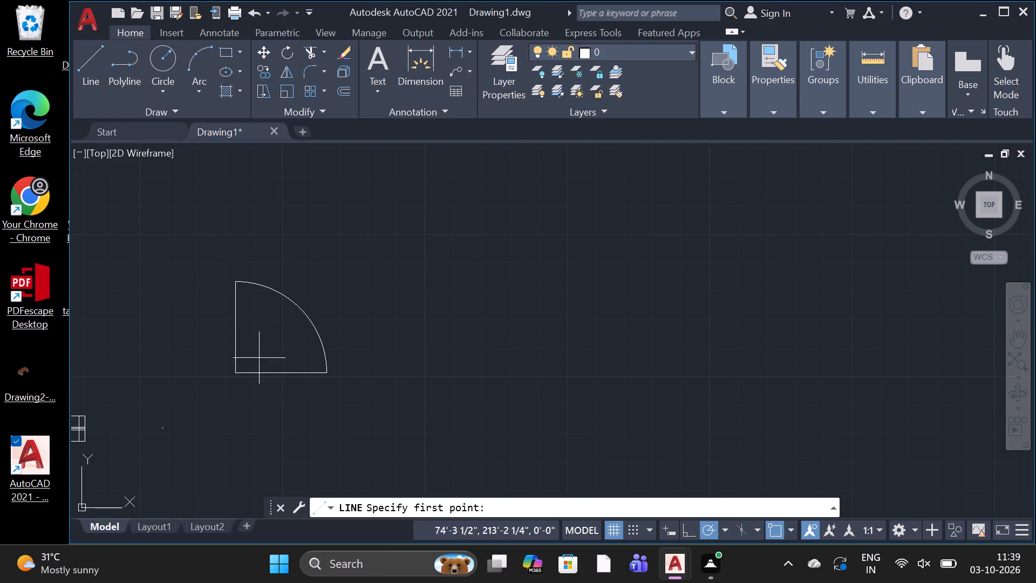
pyautogui.scroll(3, 238, 365)
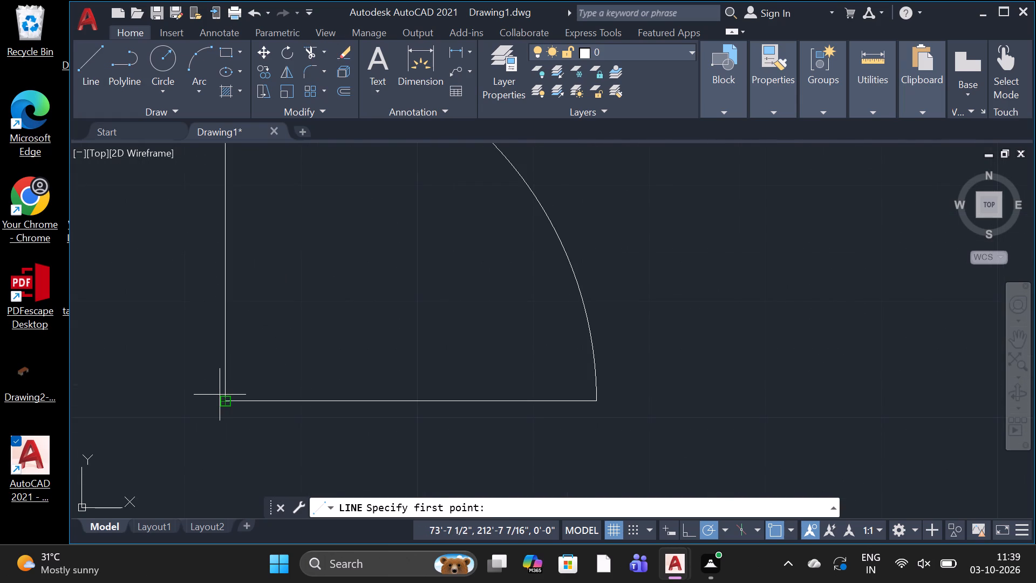
pyautogui.click(220, 395)
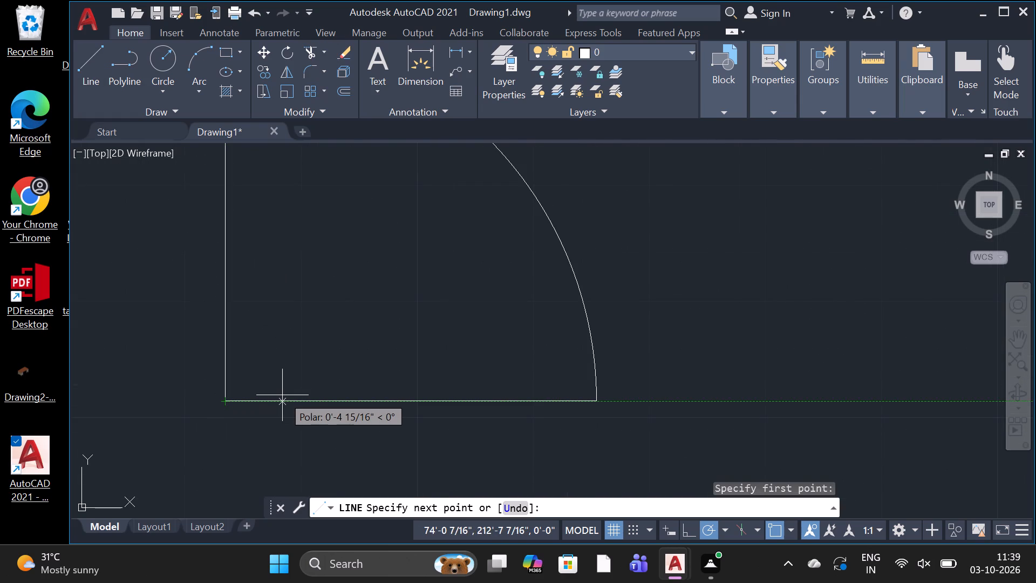
pyautogui.press('2')
pyautogui.hotkey('shift', '"')
pyautogui.press('space')
pyautogui.scroll(-2, 282, 395)
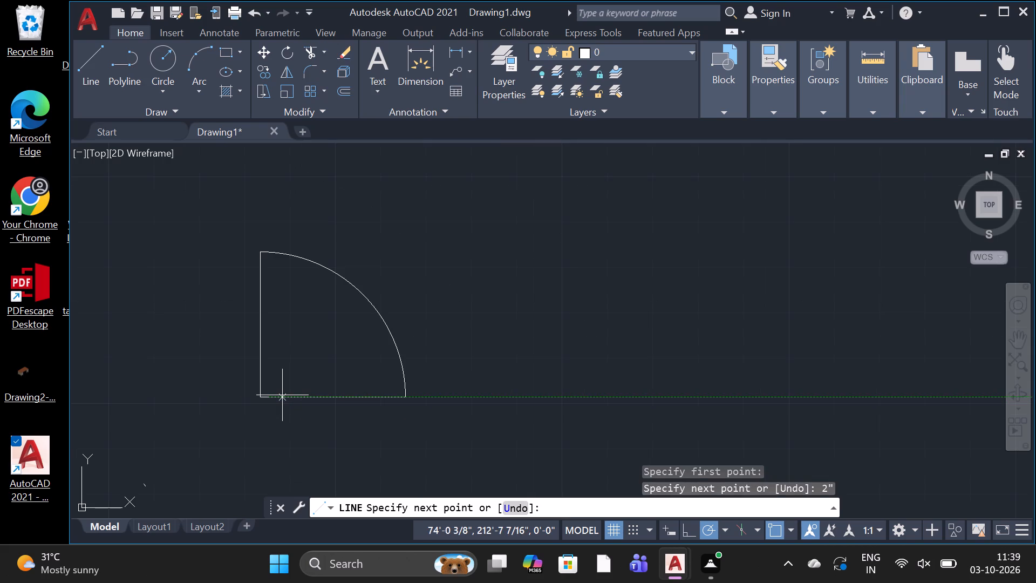
pyautogui.scroll(1, 265, 255)
pyautogui.click(265, 255)
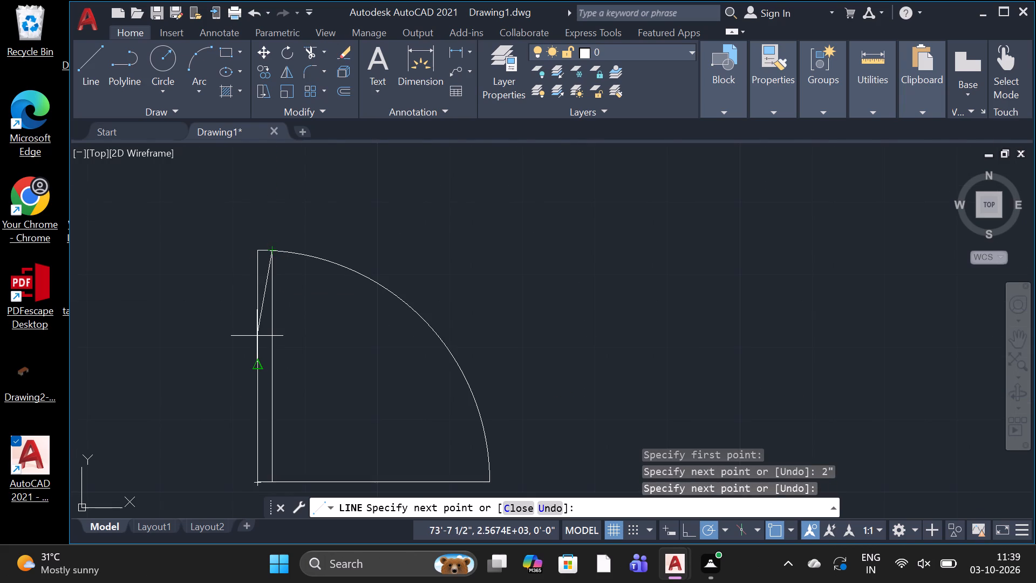
pyautogui.press('space')
# Draw a small rectangle outward from the door symbol's southwest corner, with its opposite corner 2" away to the southwest.
pyautogui.scroll(-1, 278, 315)
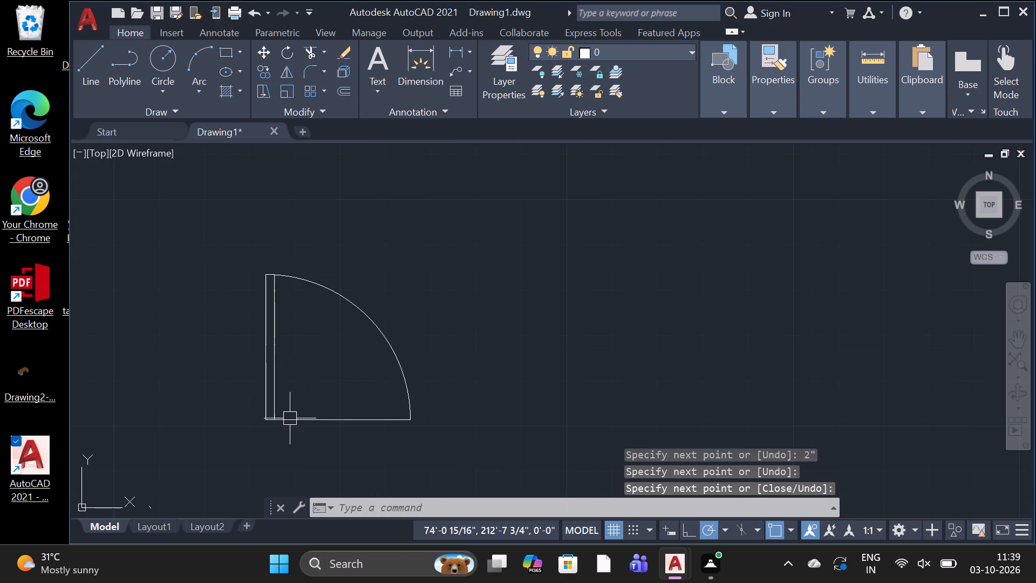
pyautogui.scroll(1, 290, 421)
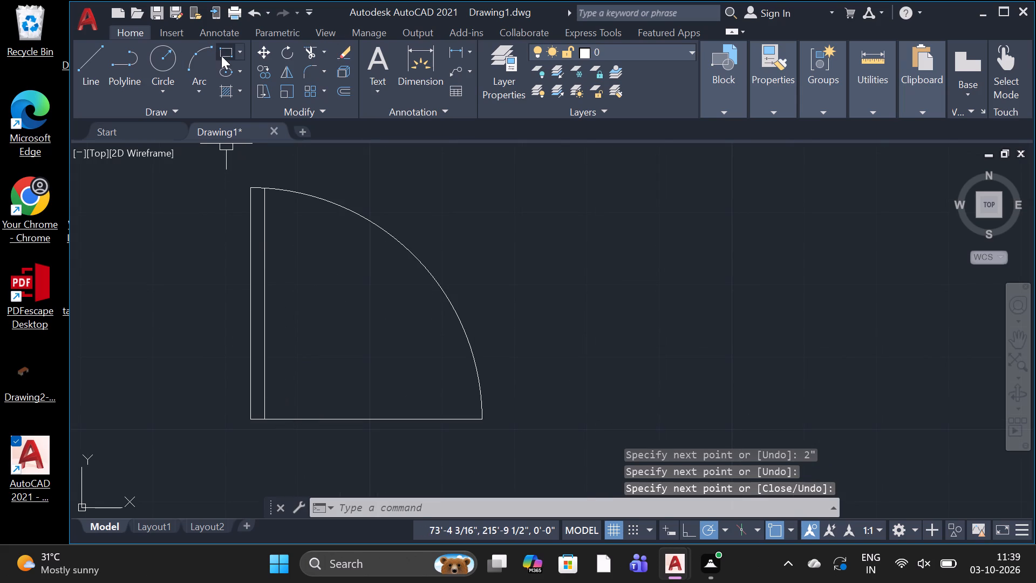
pyautogui.click(221, 56)
pyautogui.scroll(-1, 248, 400)
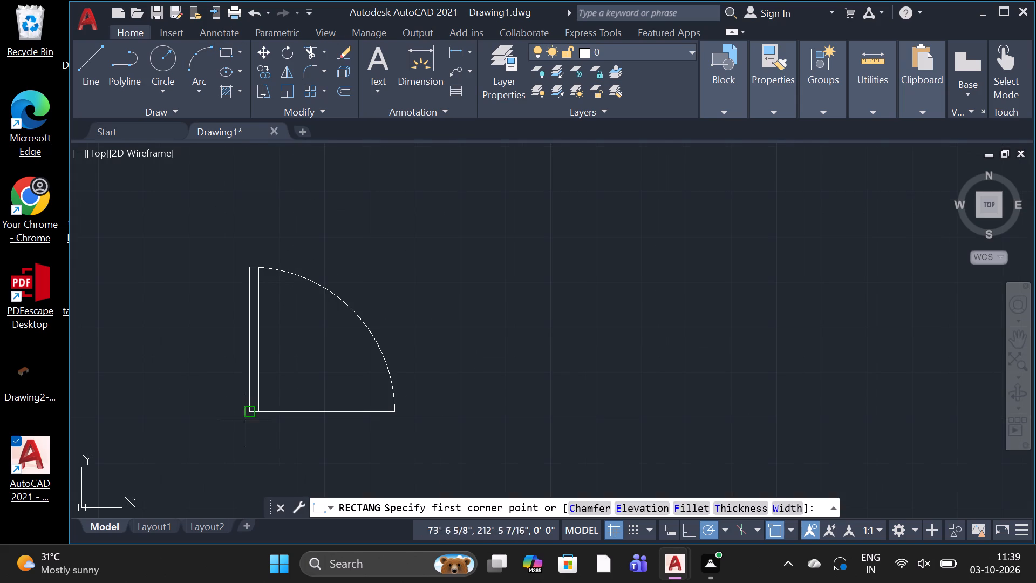
pyautogui.click(244, 411)
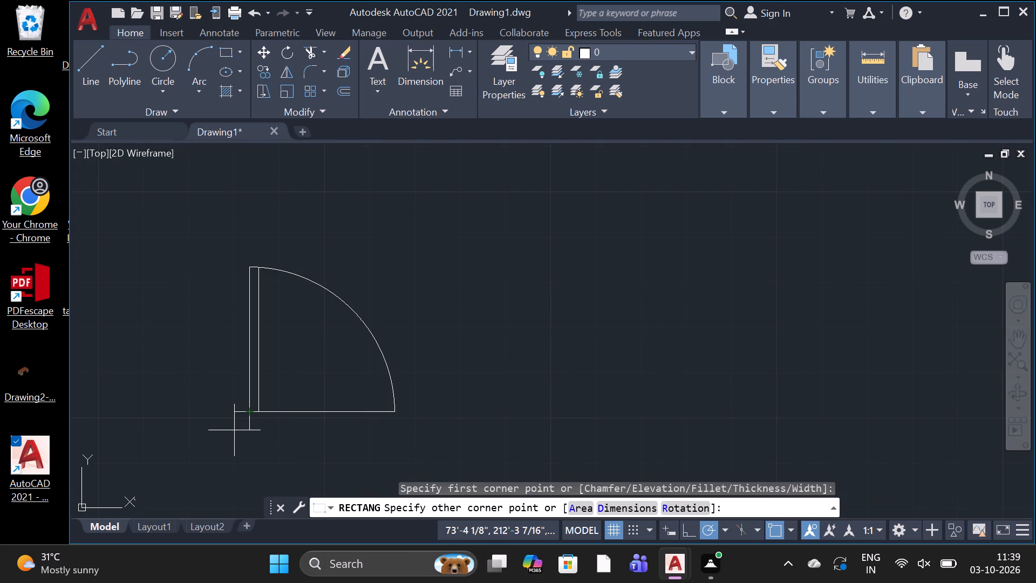
pyautogui.press('2')
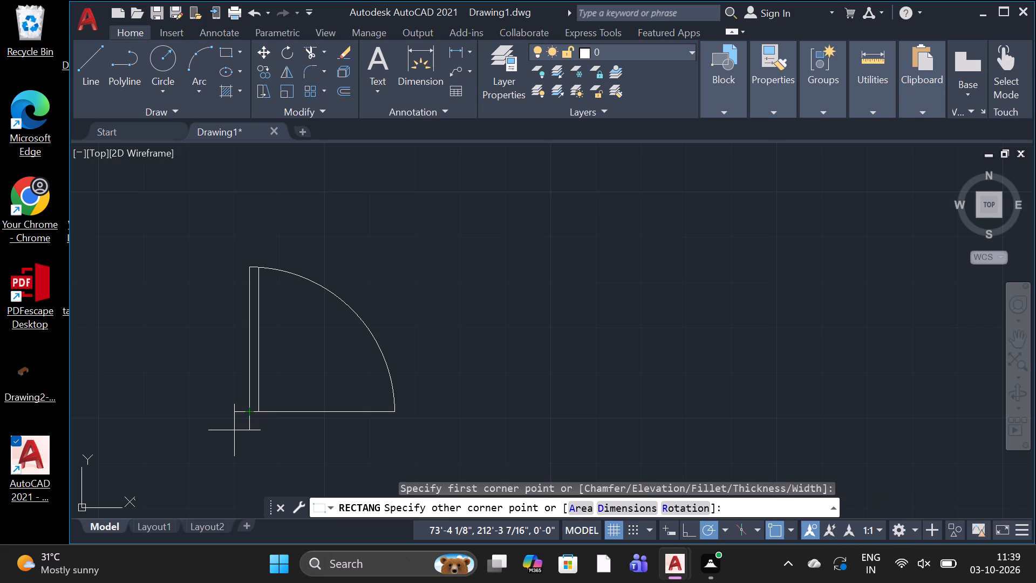
pyautogui.hotkey('shift', '"')
pyautogui.press('space')
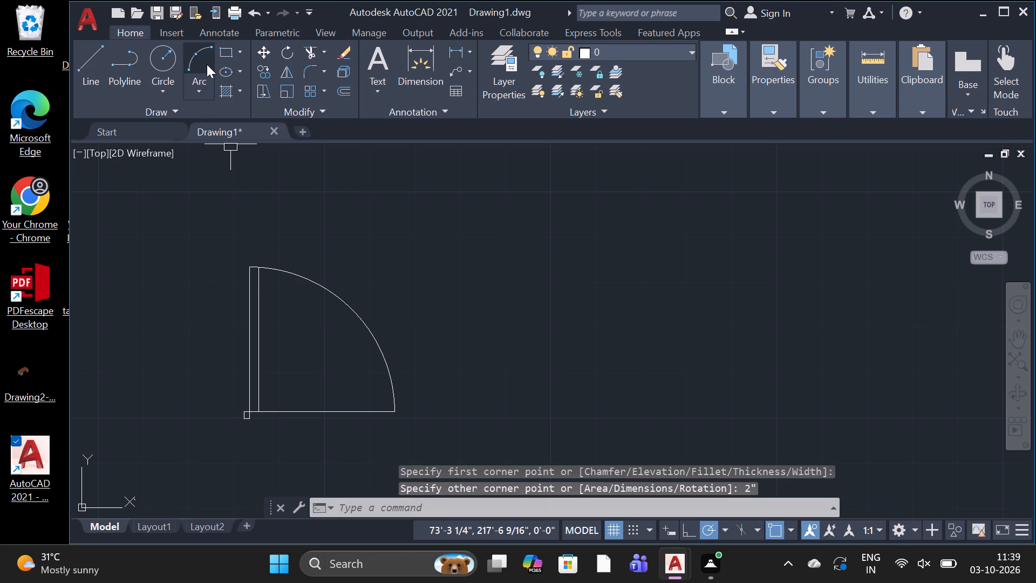
# Draw a small rectangle outward from the door symbol's southeast corner, with its opposite corner 2" away to the southeast.
pyautogui.click(220, 58)
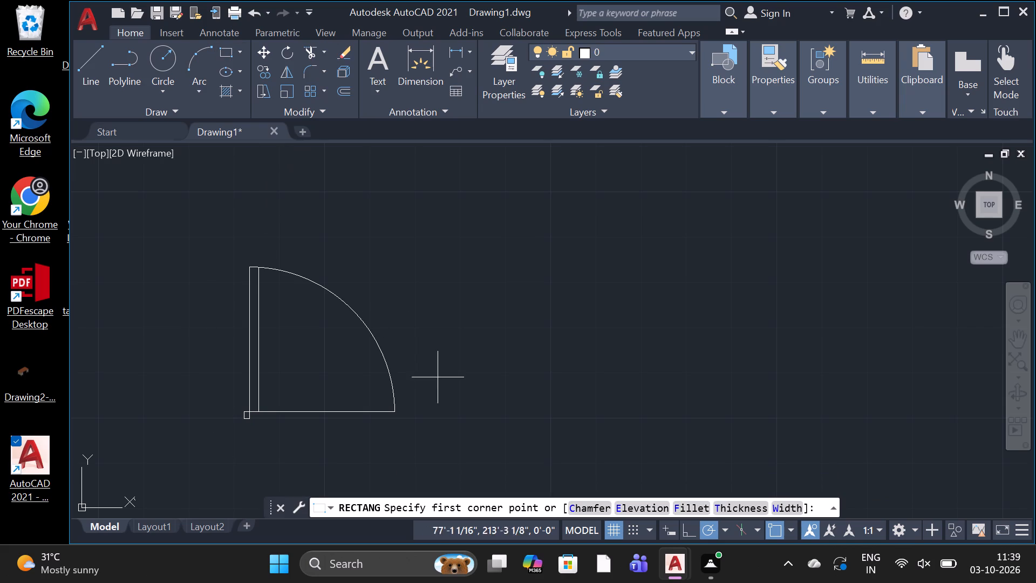
pyautogui.scroll(2, 365, 423)
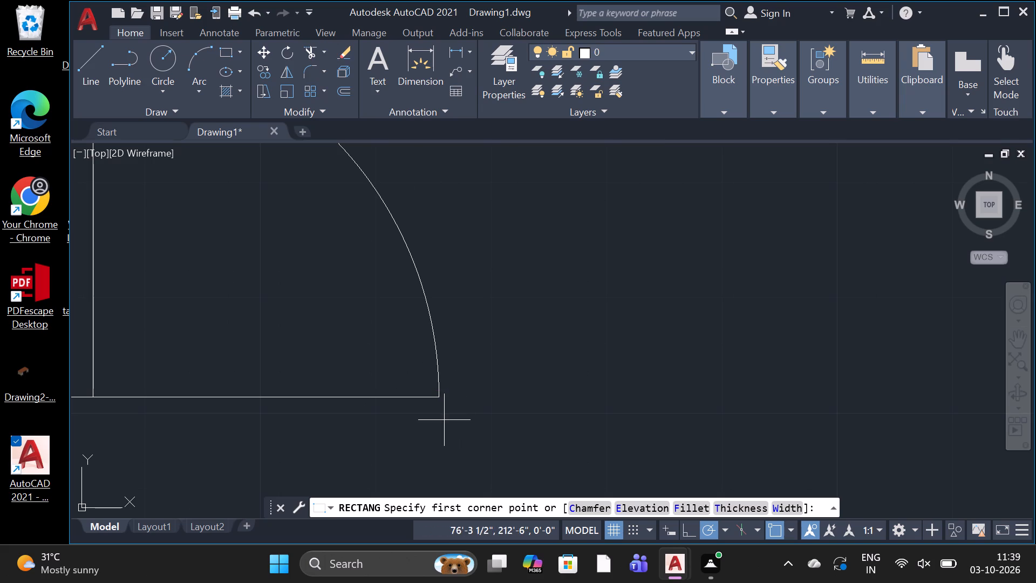
pyautogui.click(431, 397)
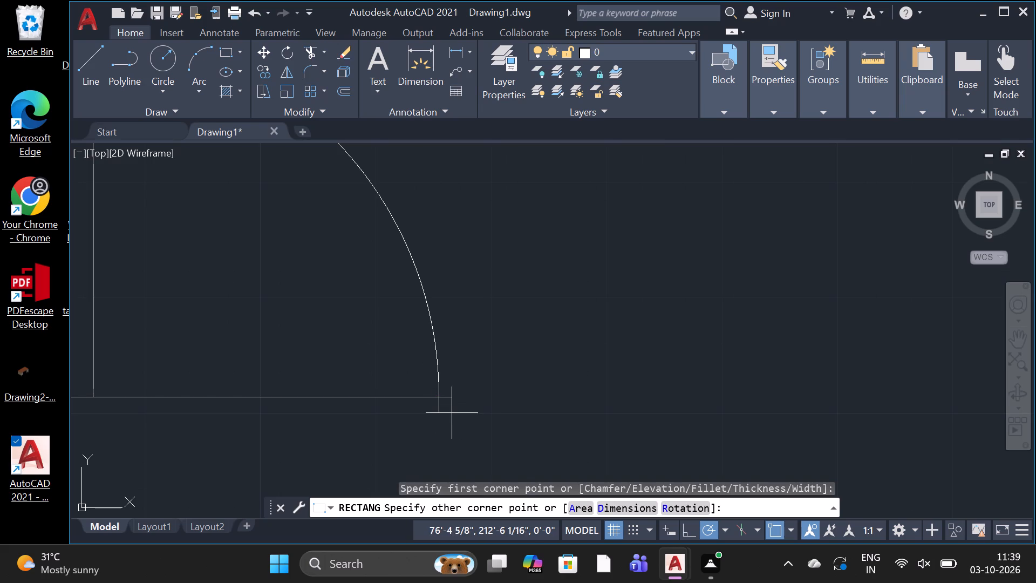
pyautogui.press('2')
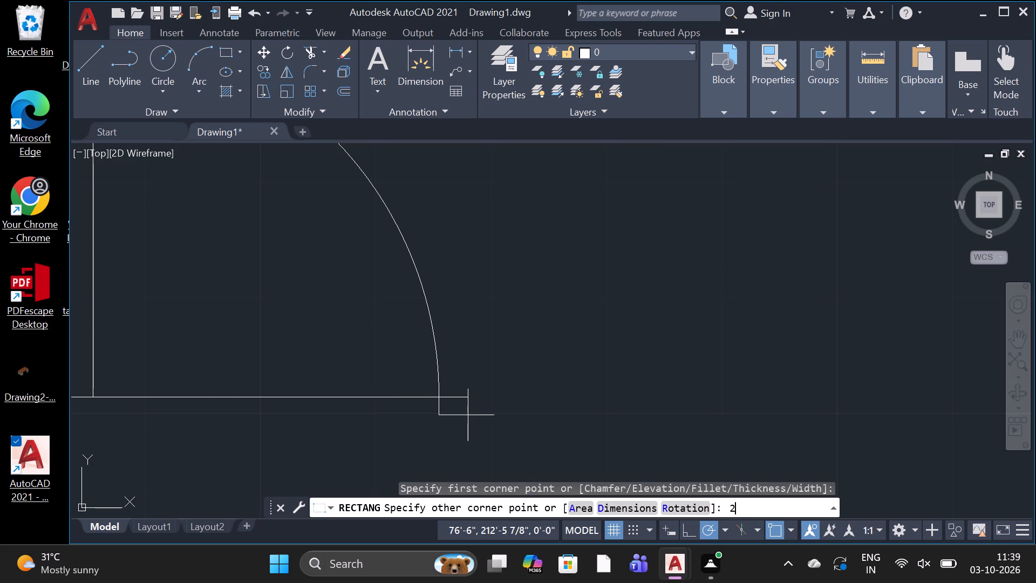
pyautogui.hotkey('shift', '"')
pyautogui.press('space')
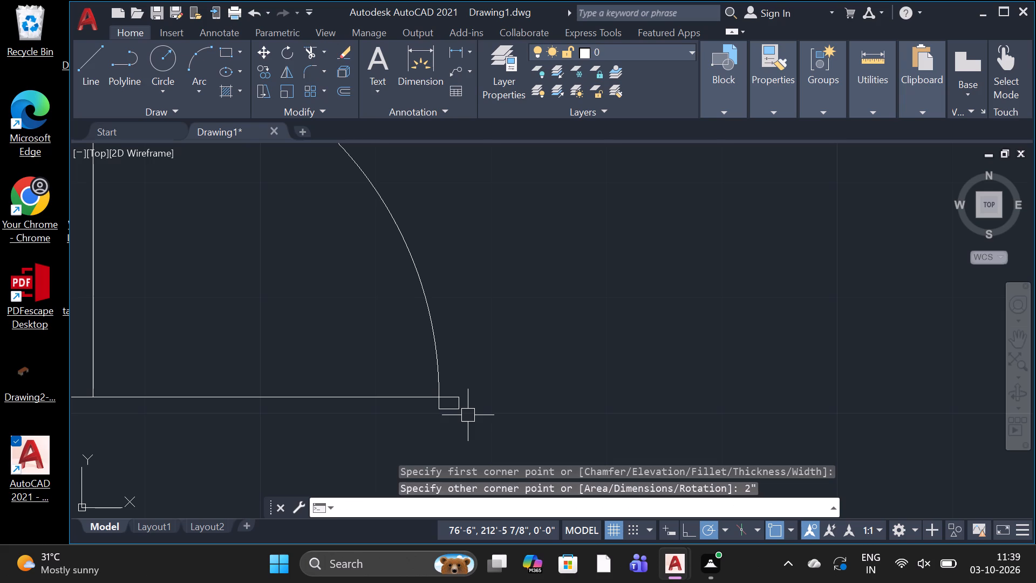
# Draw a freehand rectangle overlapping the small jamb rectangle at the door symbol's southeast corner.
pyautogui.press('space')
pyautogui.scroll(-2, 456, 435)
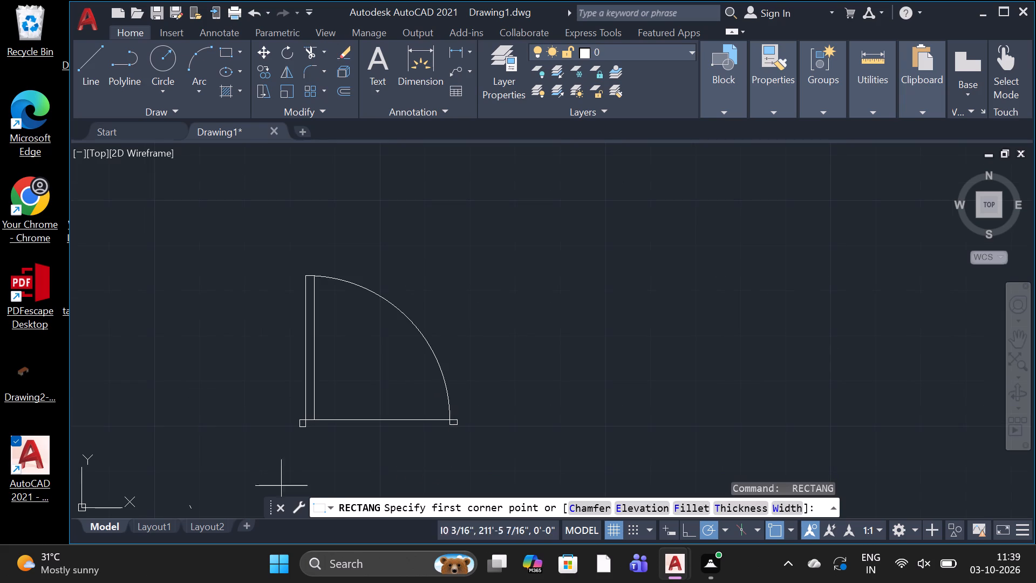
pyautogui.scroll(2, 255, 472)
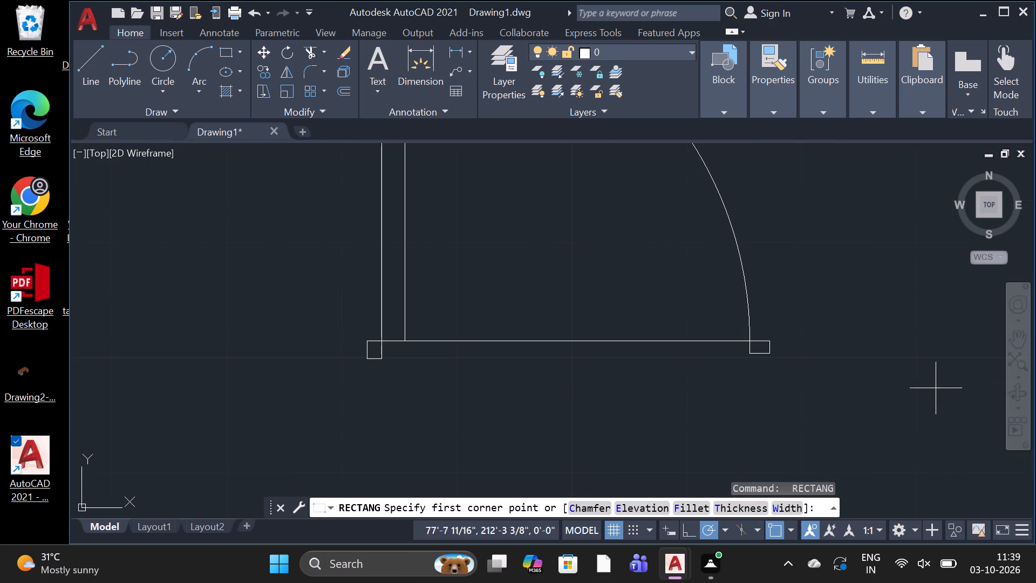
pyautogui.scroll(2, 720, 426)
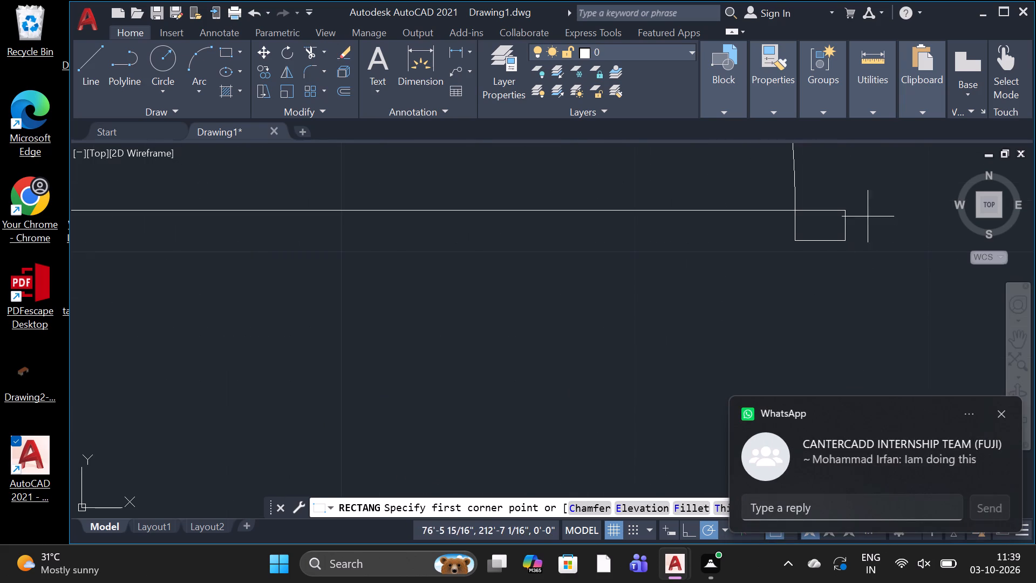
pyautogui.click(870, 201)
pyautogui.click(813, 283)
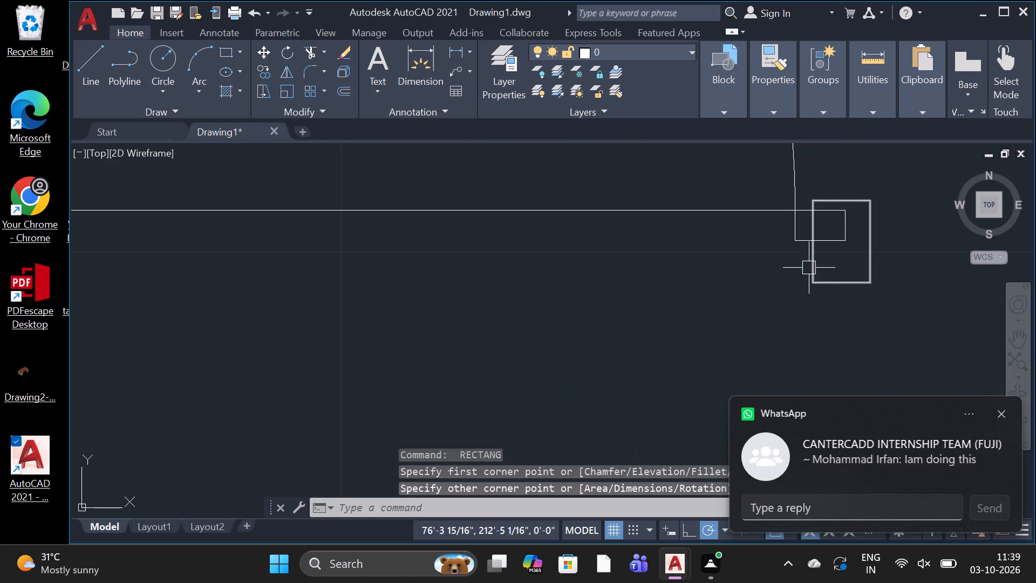
# Delete the small jamb rectangle attached to the door symbol's southeast corner.
pyautogui.click(815, 237)
pyautogui.click(826, 239)
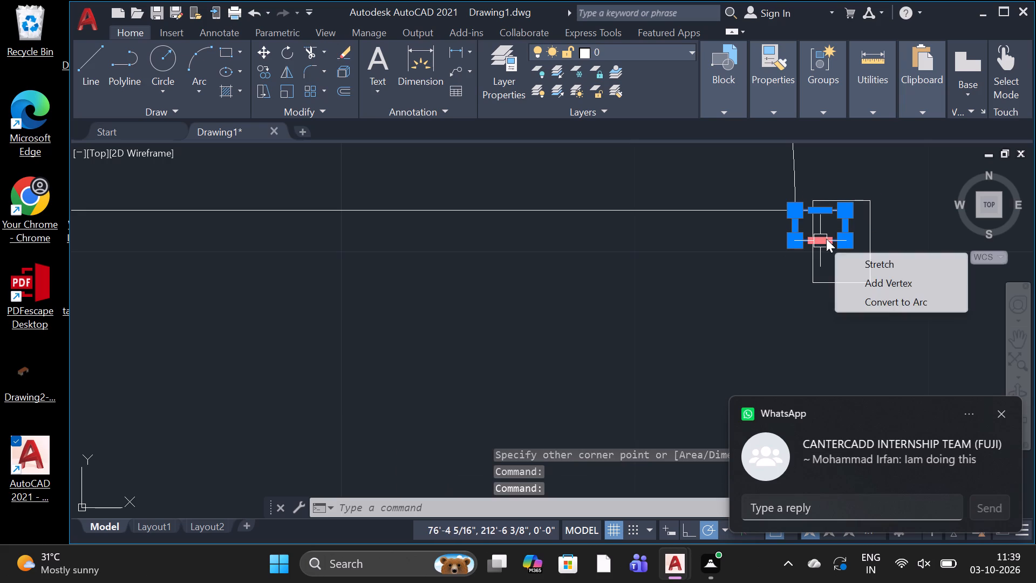
pyautogui.press('Delete')
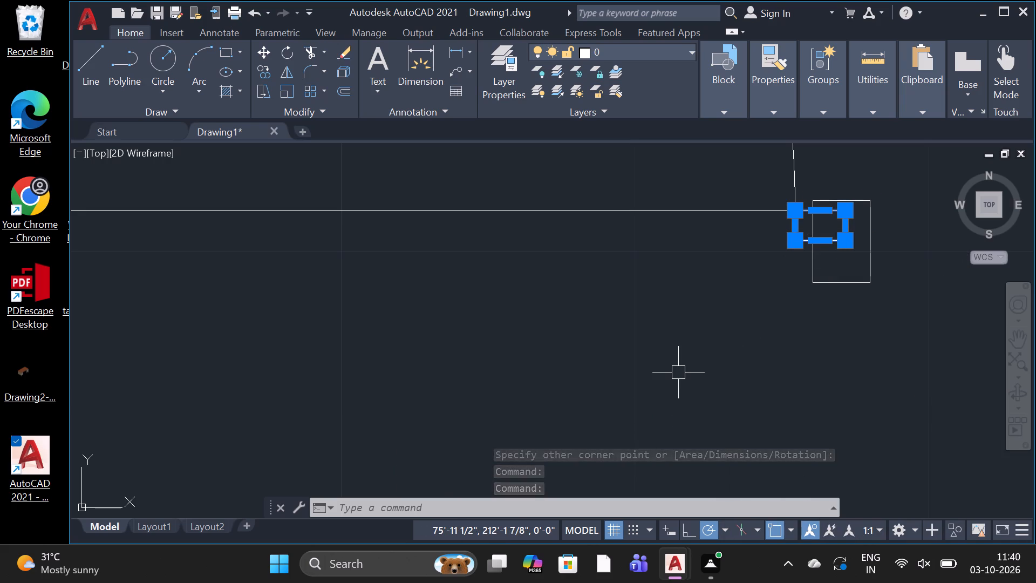
pyautogui.press('Delete')
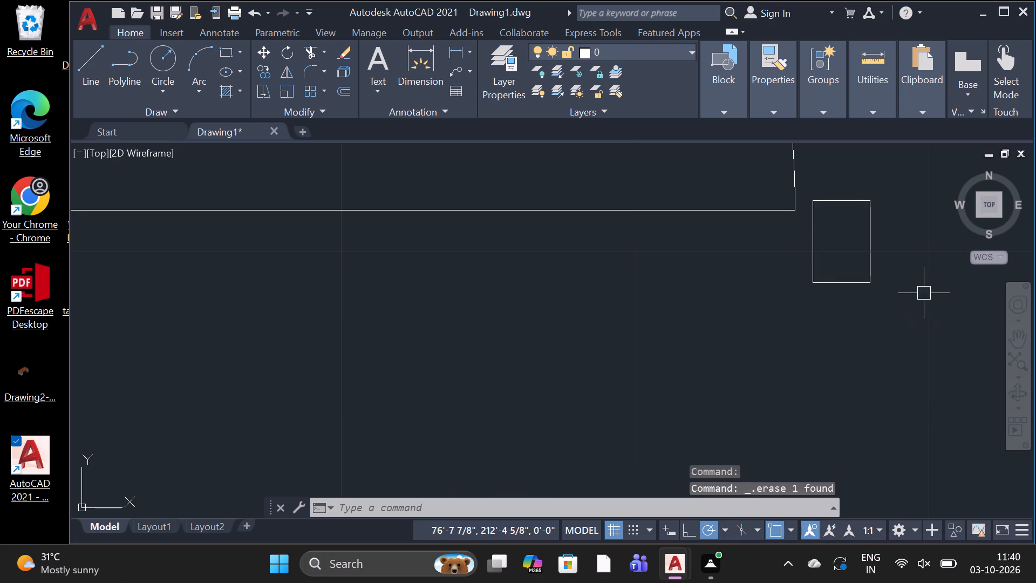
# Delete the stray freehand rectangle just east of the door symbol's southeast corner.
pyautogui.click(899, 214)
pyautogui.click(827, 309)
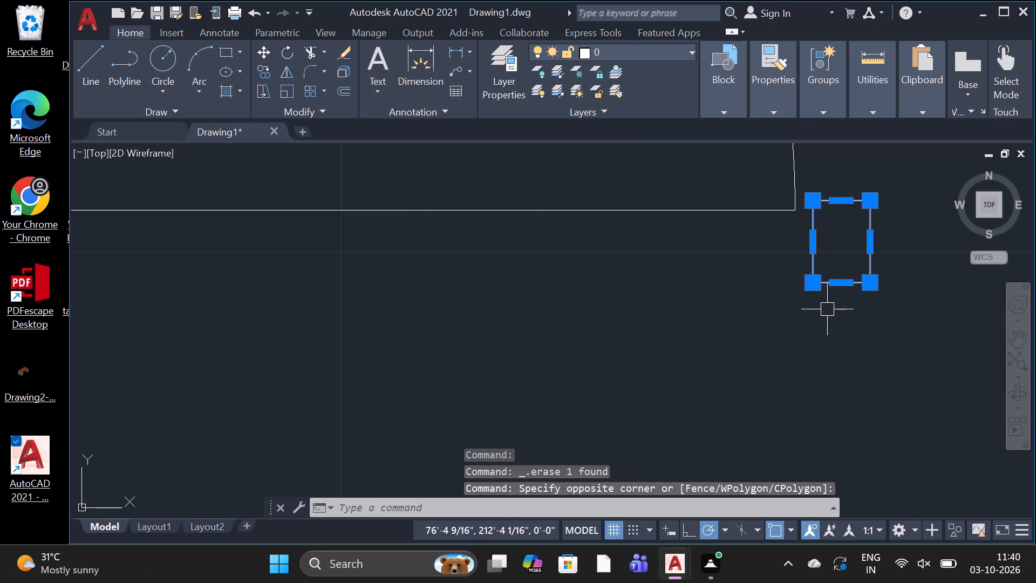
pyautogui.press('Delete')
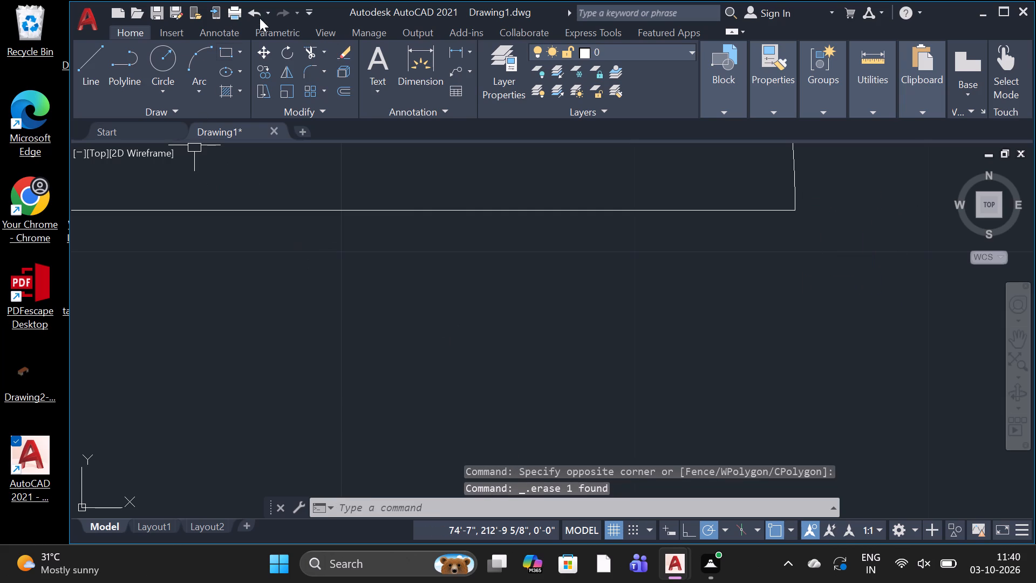
# Draw a new jamb rectangle from the door symbol's southeast corner, with its opposite corner 2" away to the southeast.
pyautogui.click(223, 50)
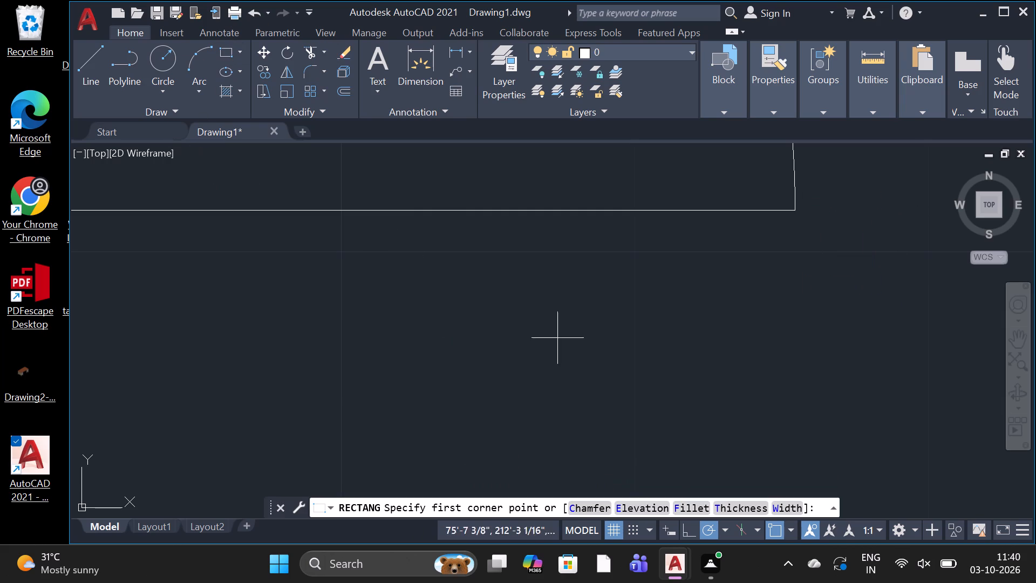
pyautogui.click(795, 214)
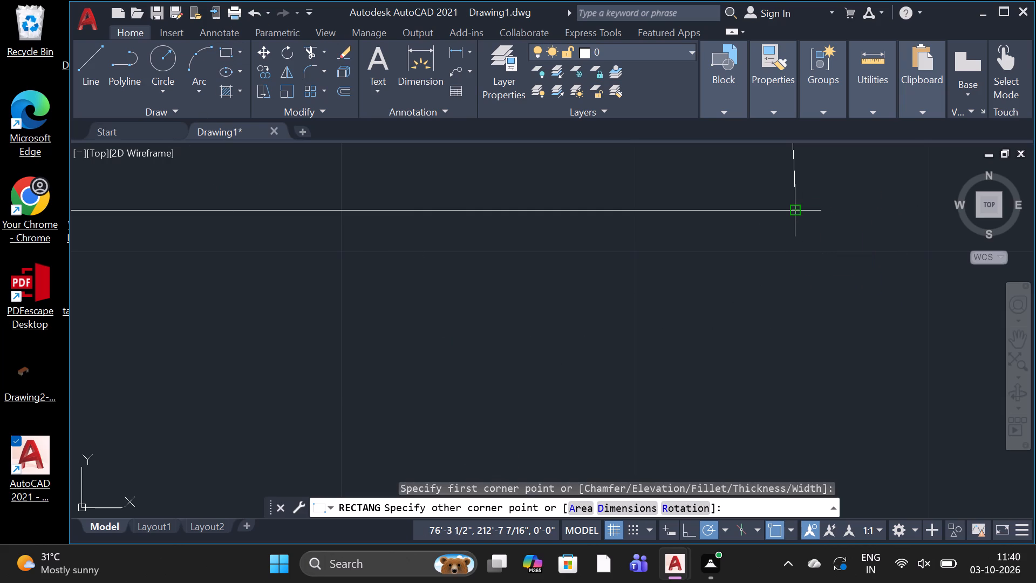
pyautogui.rightClick(831, 252)
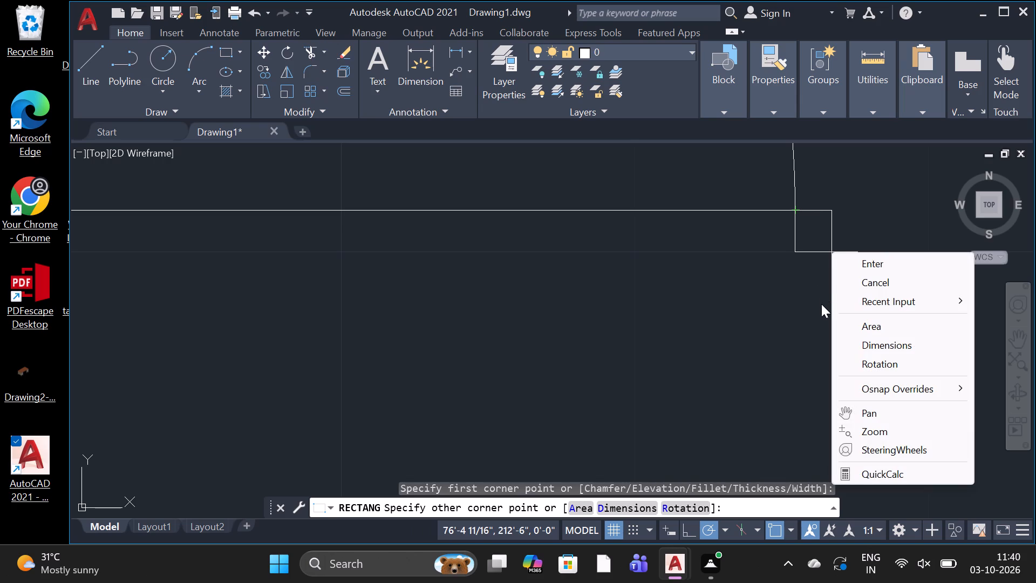
pyautogui.press('2')
pyautogui.hotkey('shift', '"')
pyautogui.press('2')
pyautogui.press('Escape')
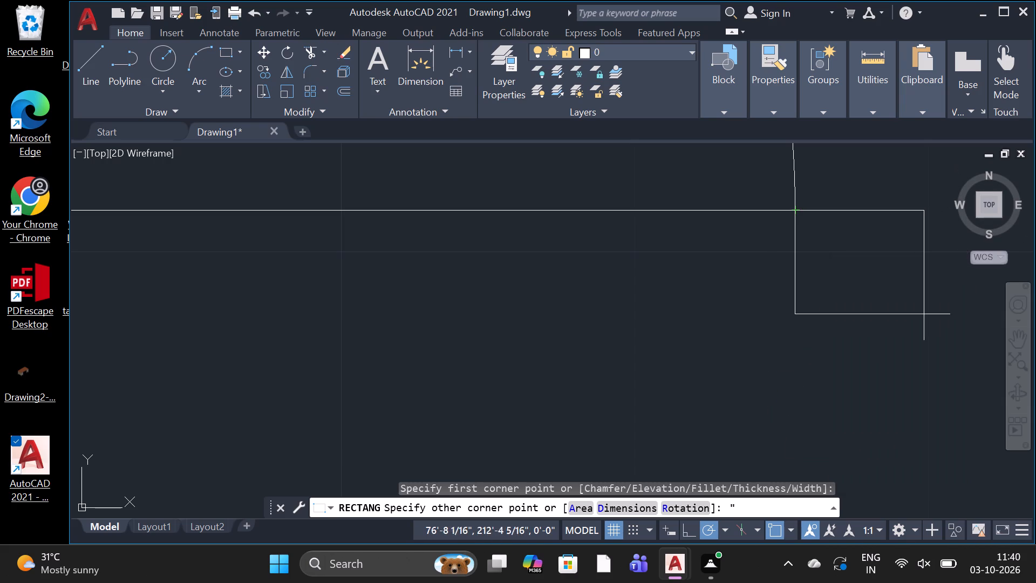
pyautogui.press('2')
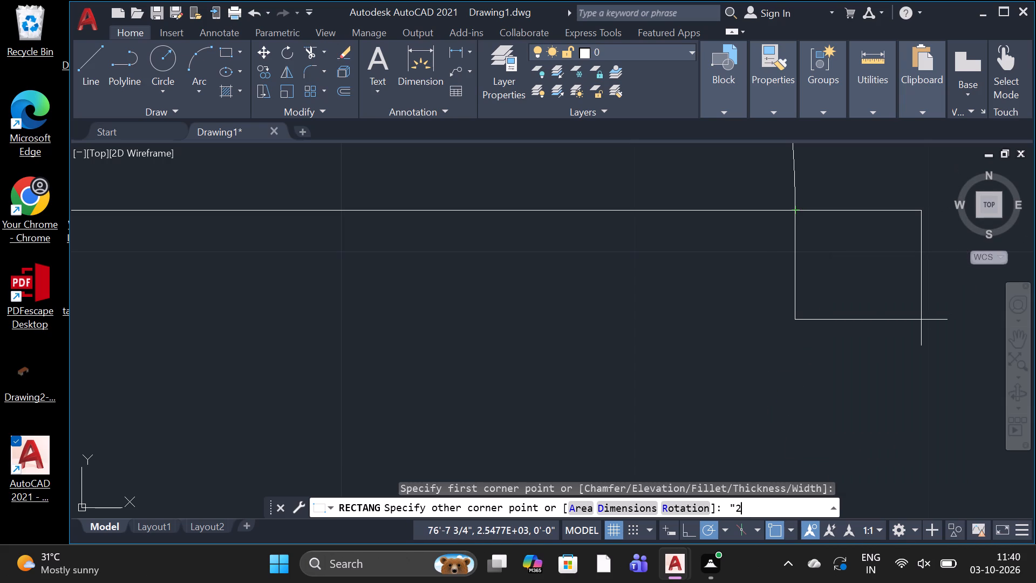
pyautogui.hotkey('shift', '"')
pyautogui.press('space')
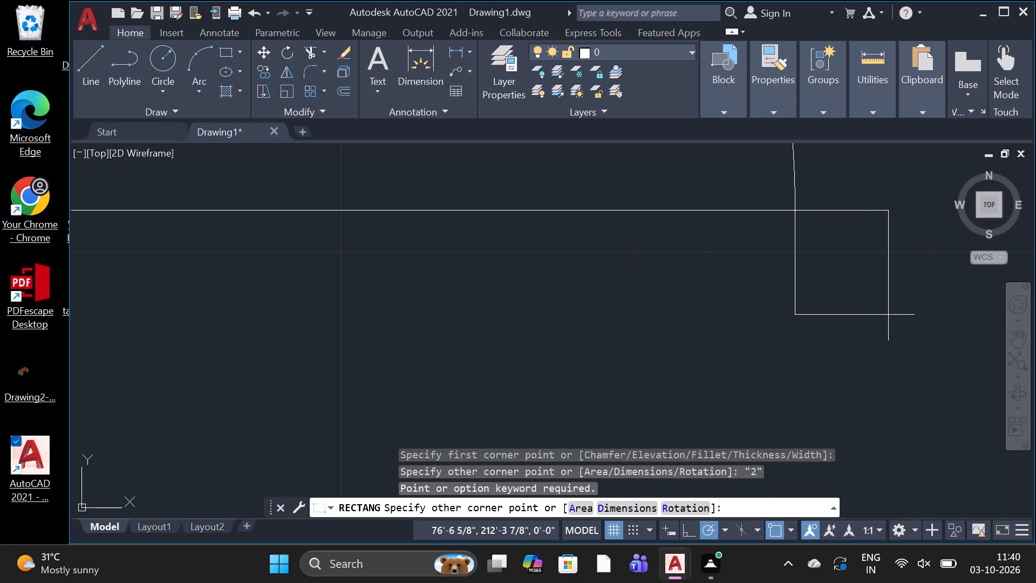
pyautogui.press('2')
pyautogui.write('"')
pyautogui.press('space')
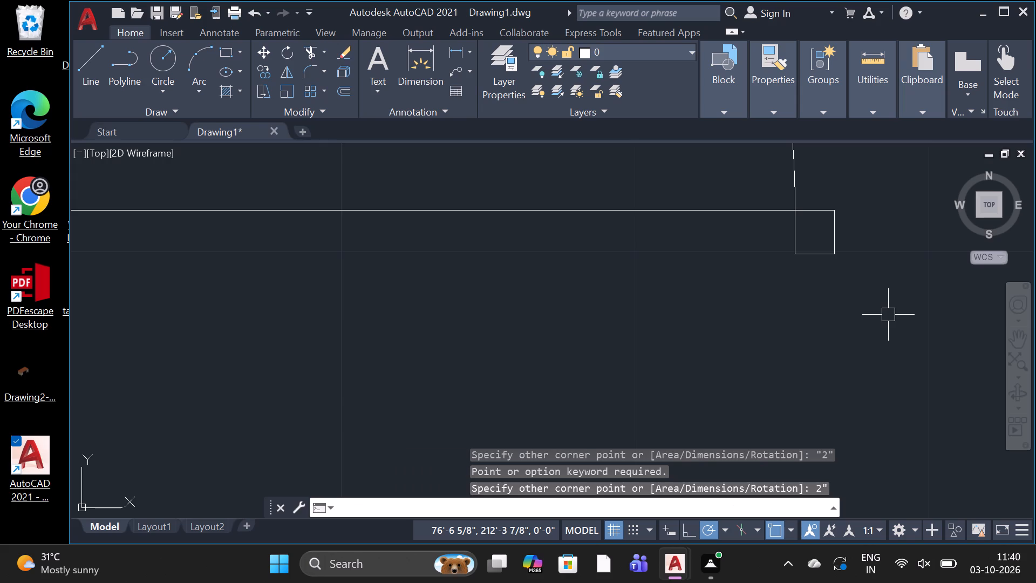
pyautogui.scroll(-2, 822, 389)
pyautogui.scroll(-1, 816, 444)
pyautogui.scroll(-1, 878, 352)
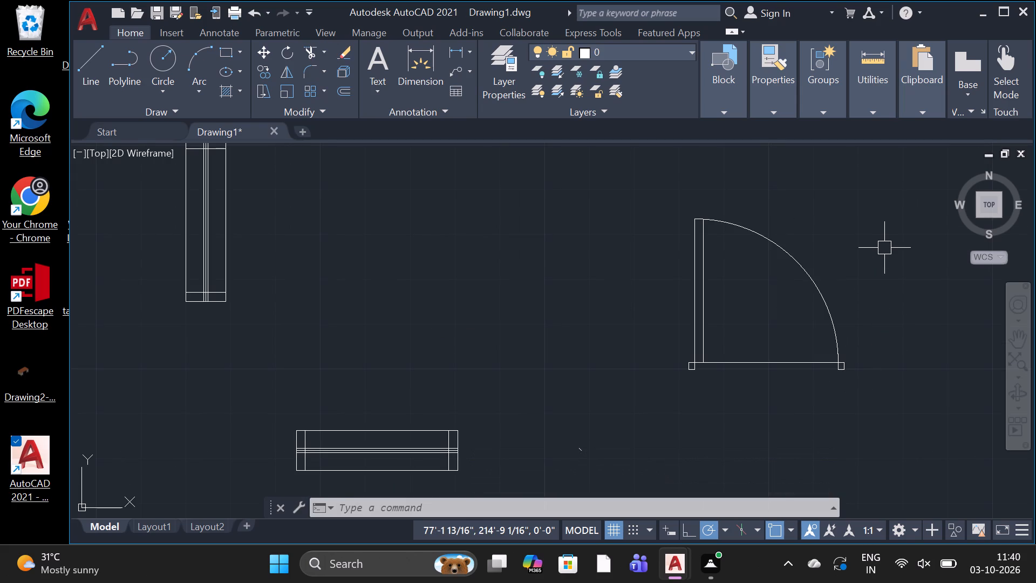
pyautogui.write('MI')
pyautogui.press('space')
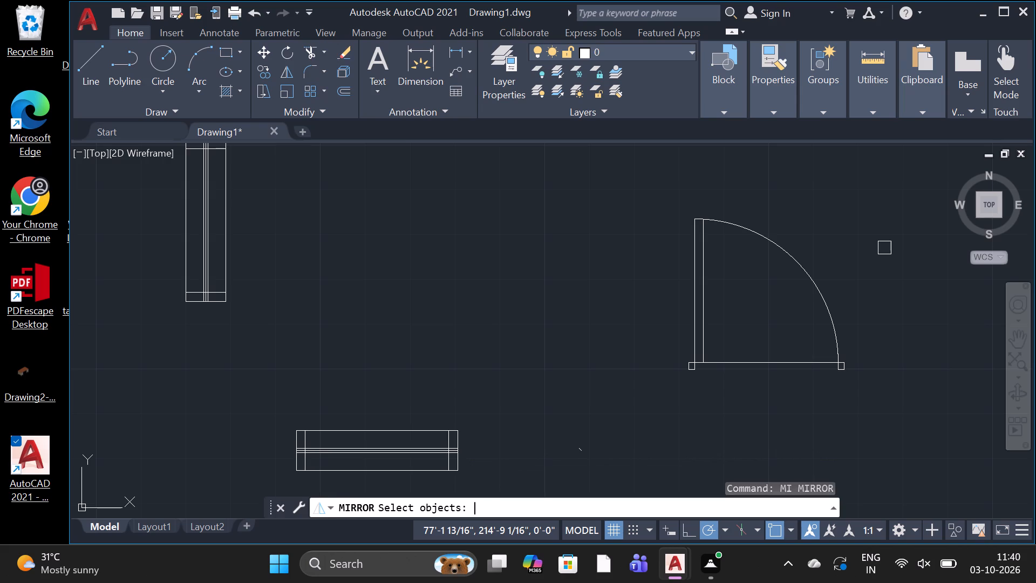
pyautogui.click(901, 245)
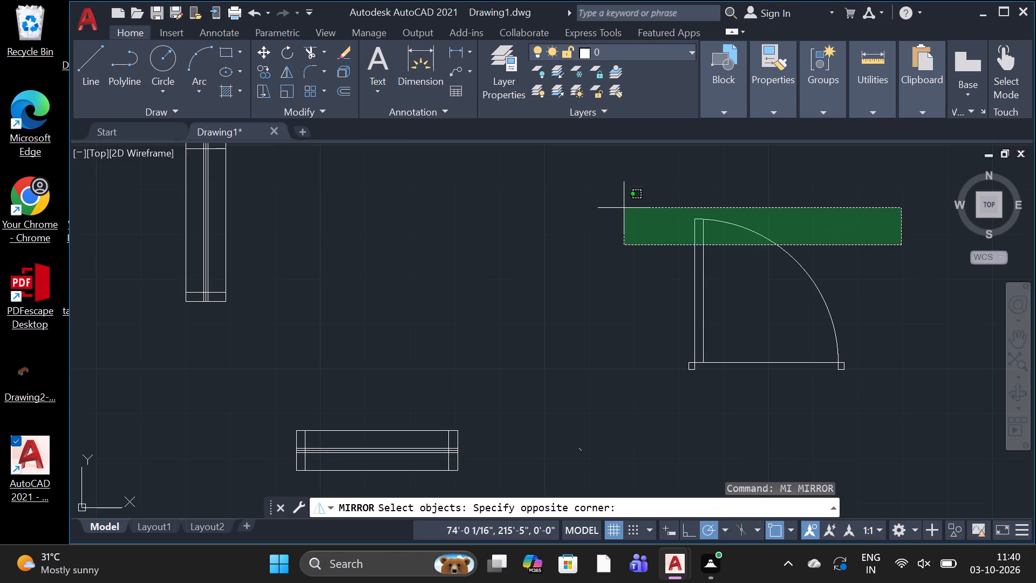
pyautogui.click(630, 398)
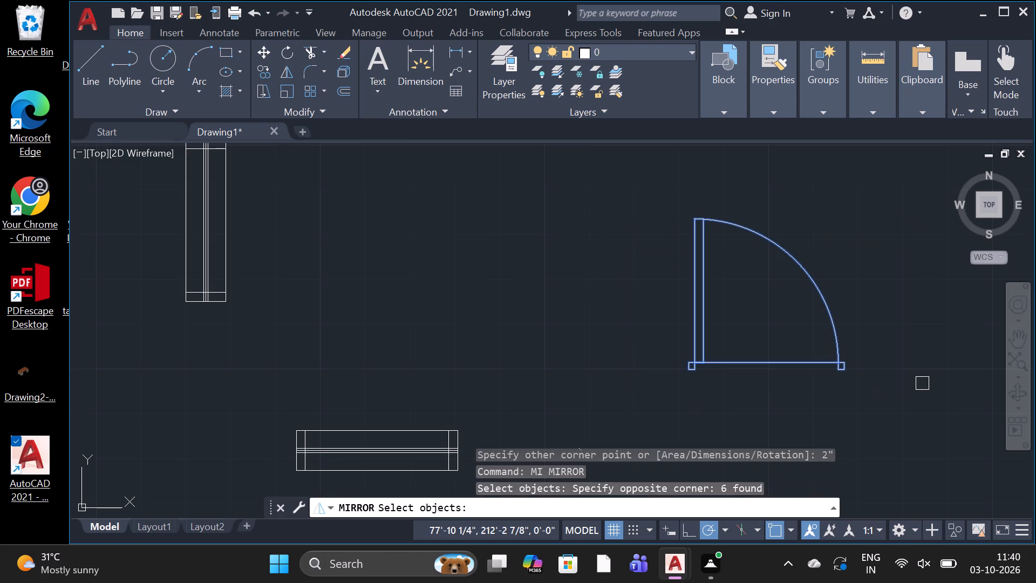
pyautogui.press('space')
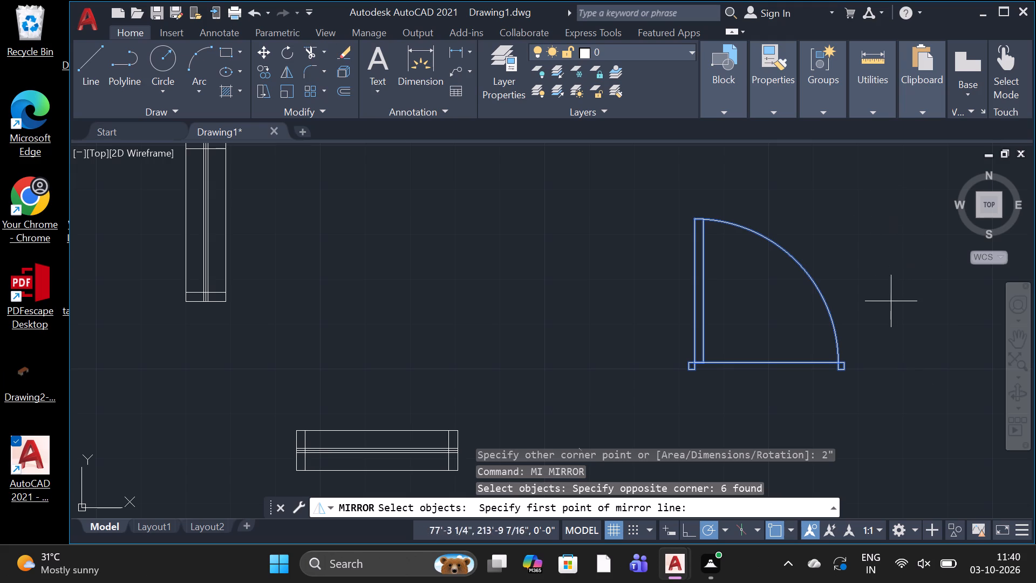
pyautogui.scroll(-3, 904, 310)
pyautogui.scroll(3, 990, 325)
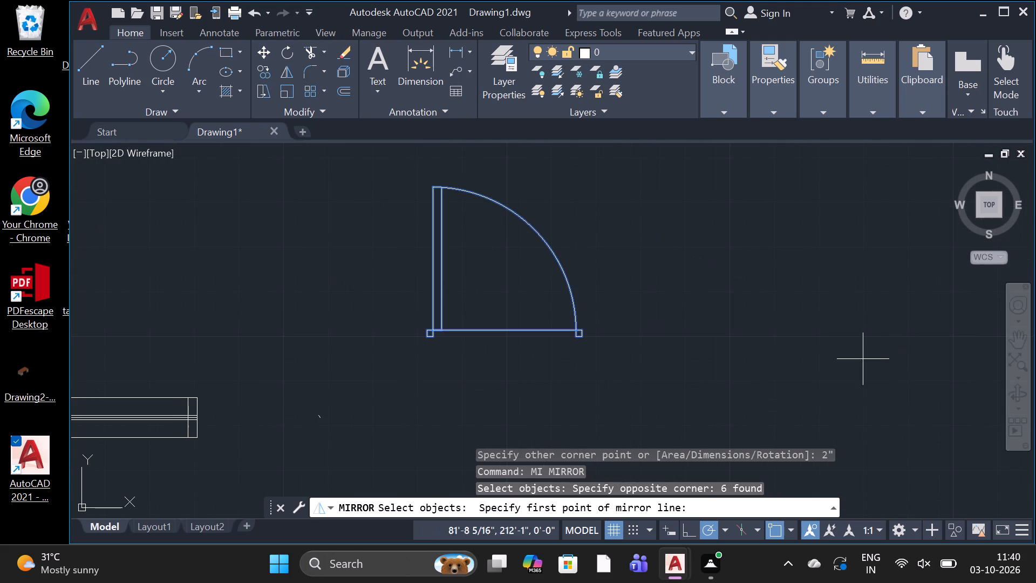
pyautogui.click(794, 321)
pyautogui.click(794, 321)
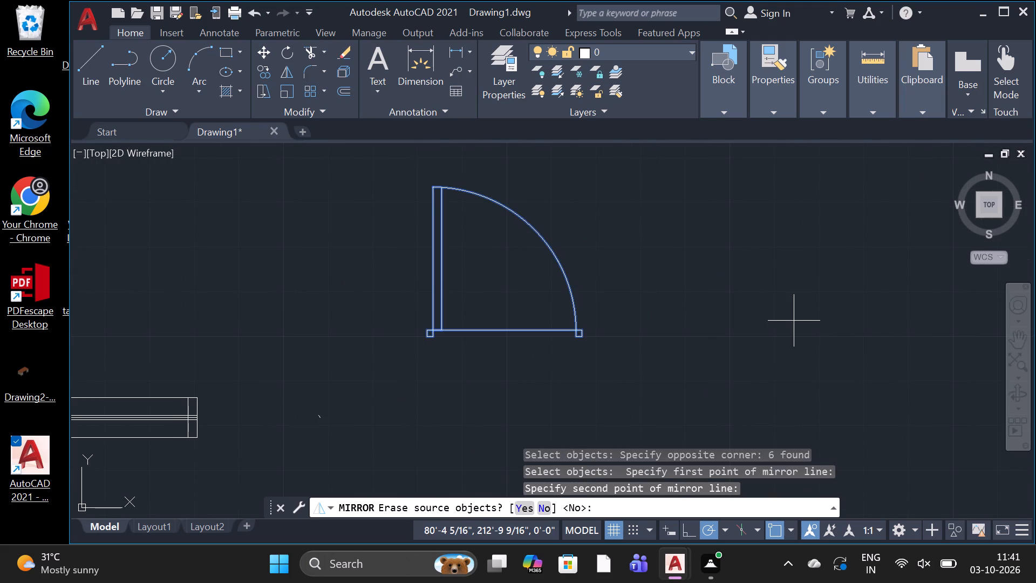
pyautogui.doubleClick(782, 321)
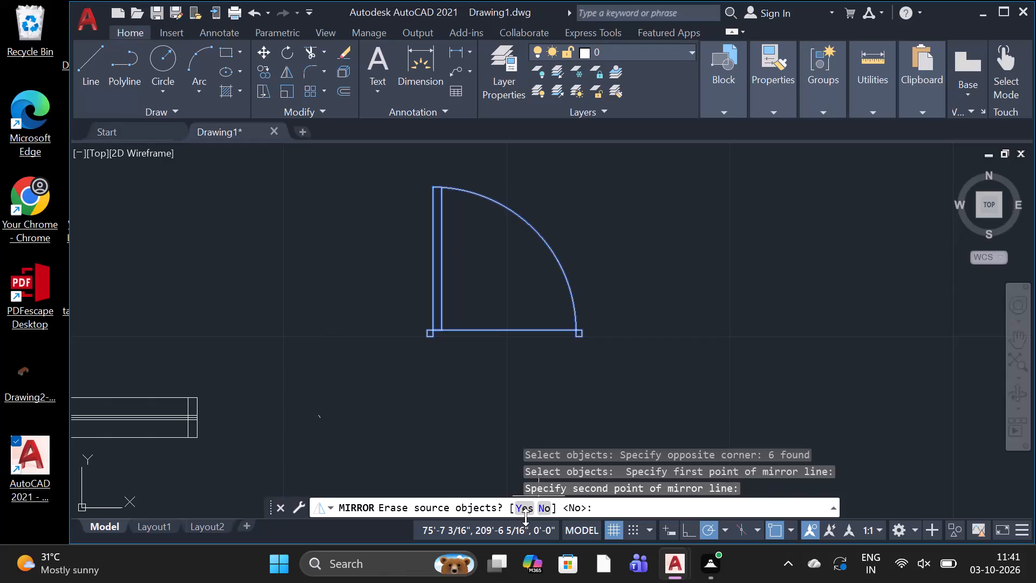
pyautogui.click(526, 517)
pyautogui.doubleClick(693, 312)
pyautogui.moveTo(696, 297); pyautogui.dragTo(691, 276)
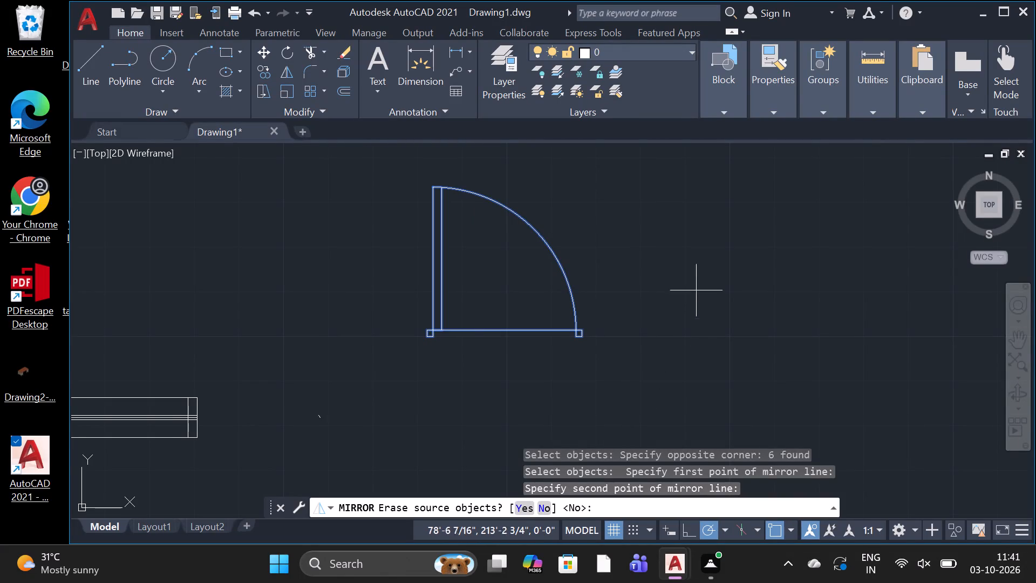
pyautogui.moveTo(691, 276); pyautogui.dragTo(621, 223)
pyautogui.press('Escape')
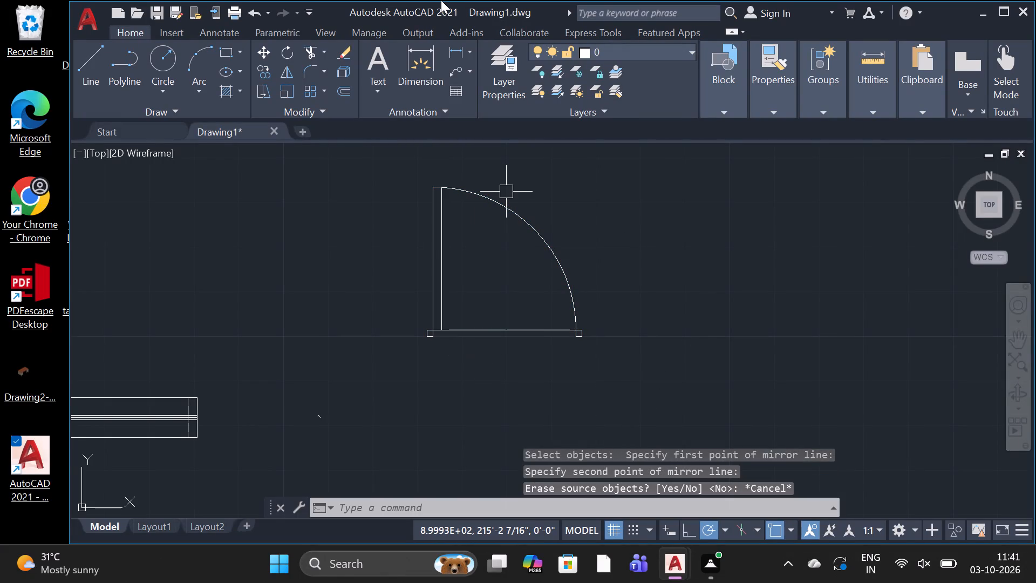
# Trim away the door symbol's bottom line between the door leaf and the southeast jamb.
pyautogui.scroll(1, 492, 369)
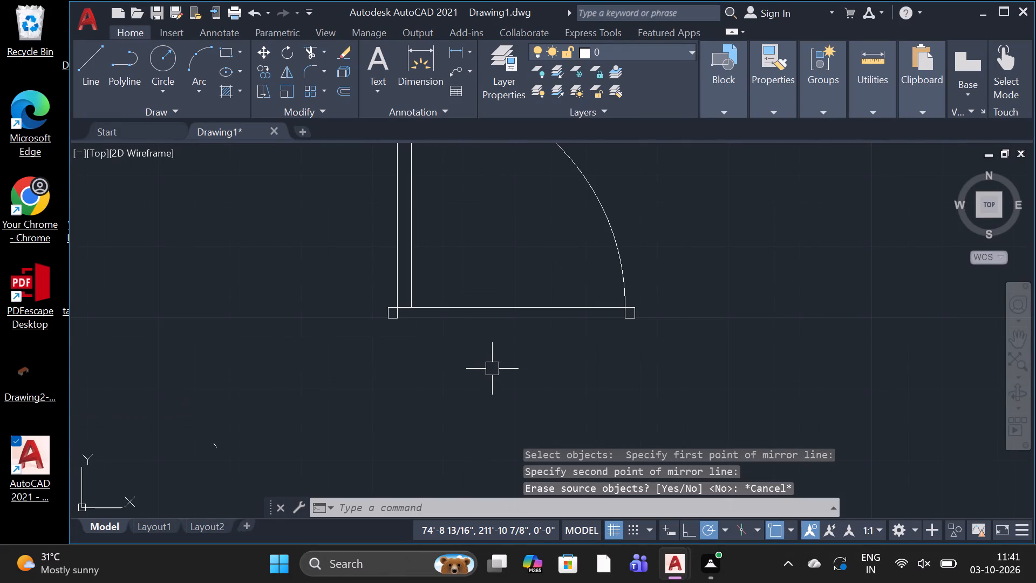
pyautogui.write('TR')
pyautogui.press('space')
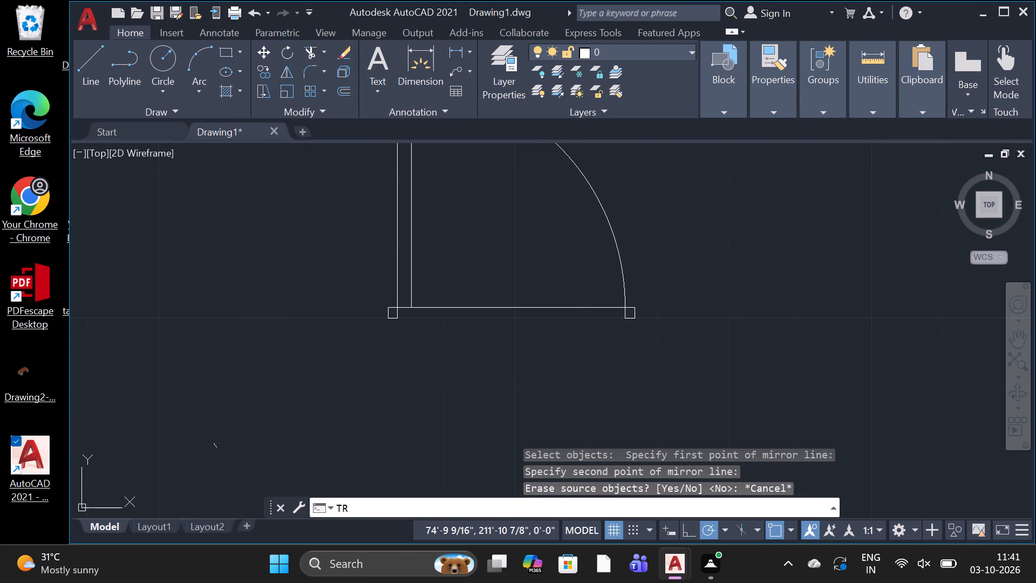
pyautogui.press('space')
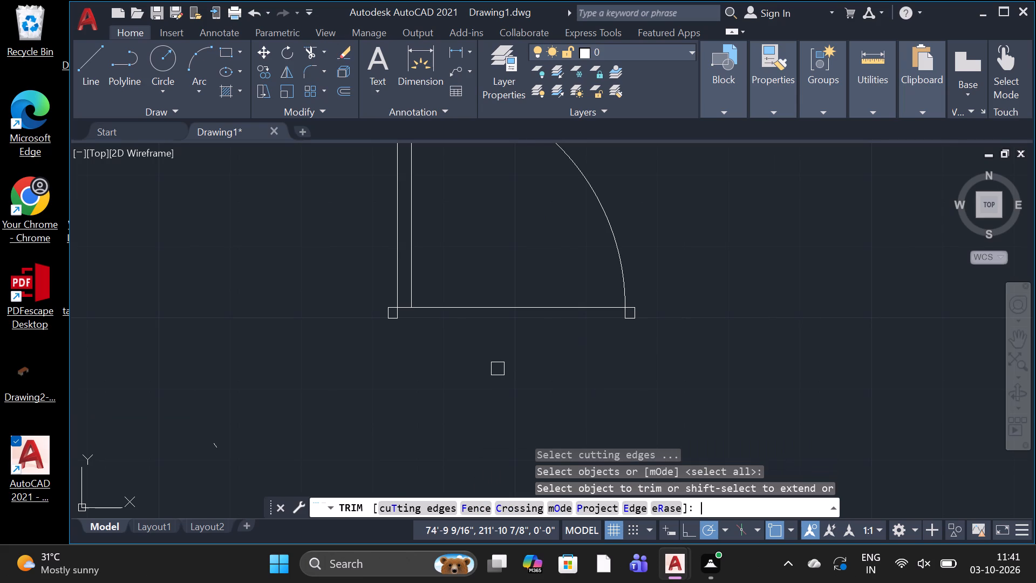
pyautogui.click(518, 311)
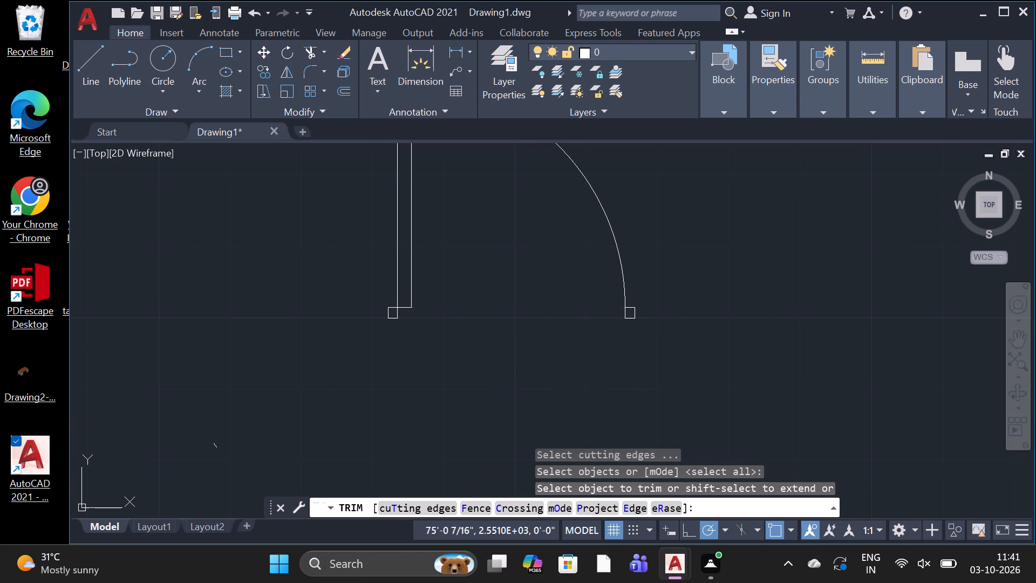
pyautogui.scroll(-3, 518, 311)
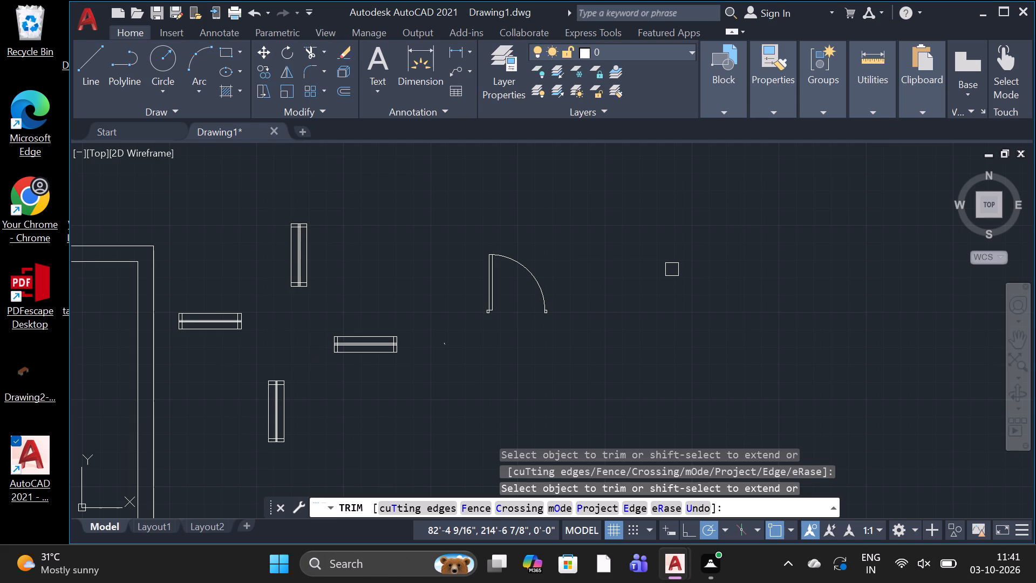
pyautogui.press('Escape')
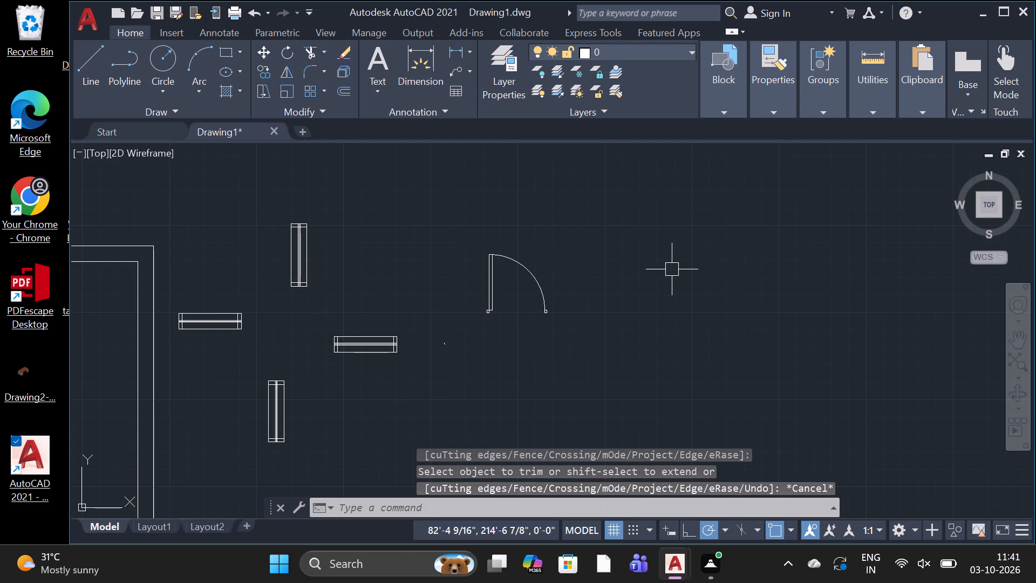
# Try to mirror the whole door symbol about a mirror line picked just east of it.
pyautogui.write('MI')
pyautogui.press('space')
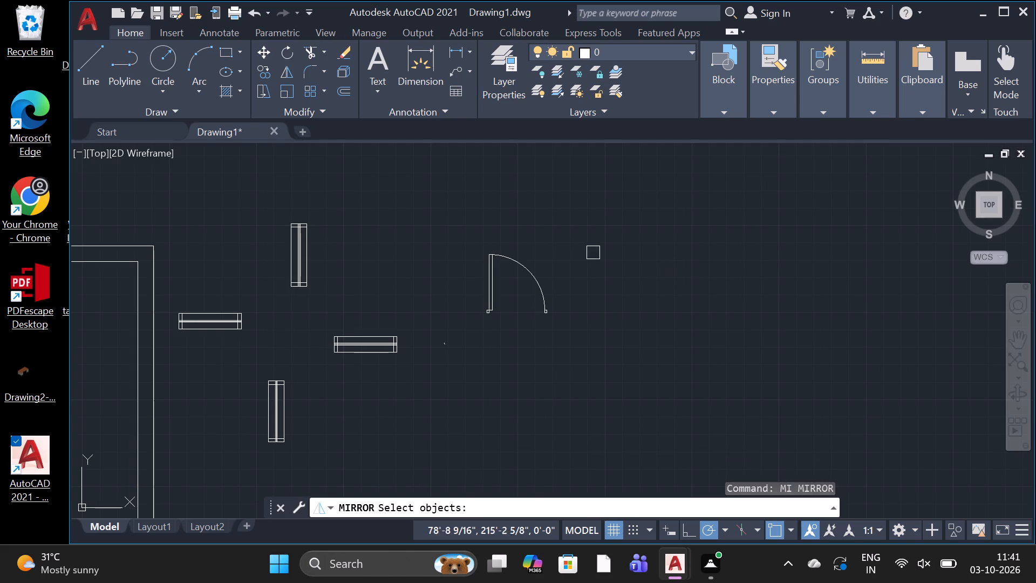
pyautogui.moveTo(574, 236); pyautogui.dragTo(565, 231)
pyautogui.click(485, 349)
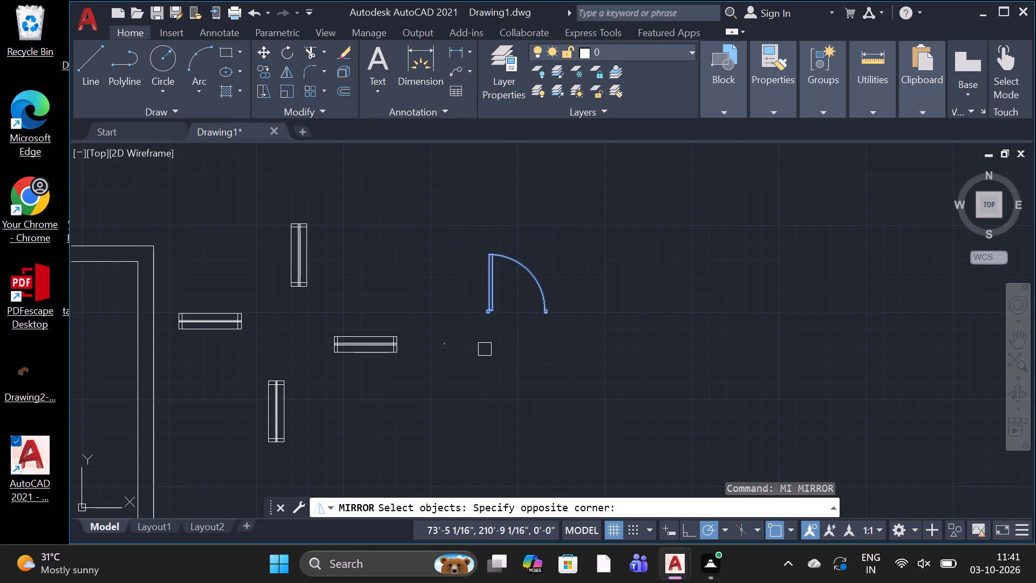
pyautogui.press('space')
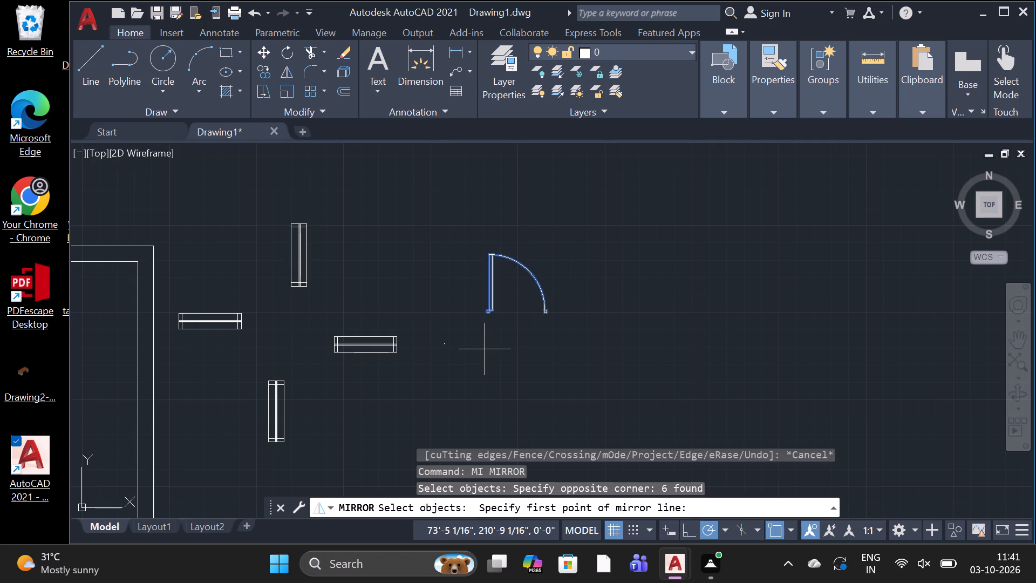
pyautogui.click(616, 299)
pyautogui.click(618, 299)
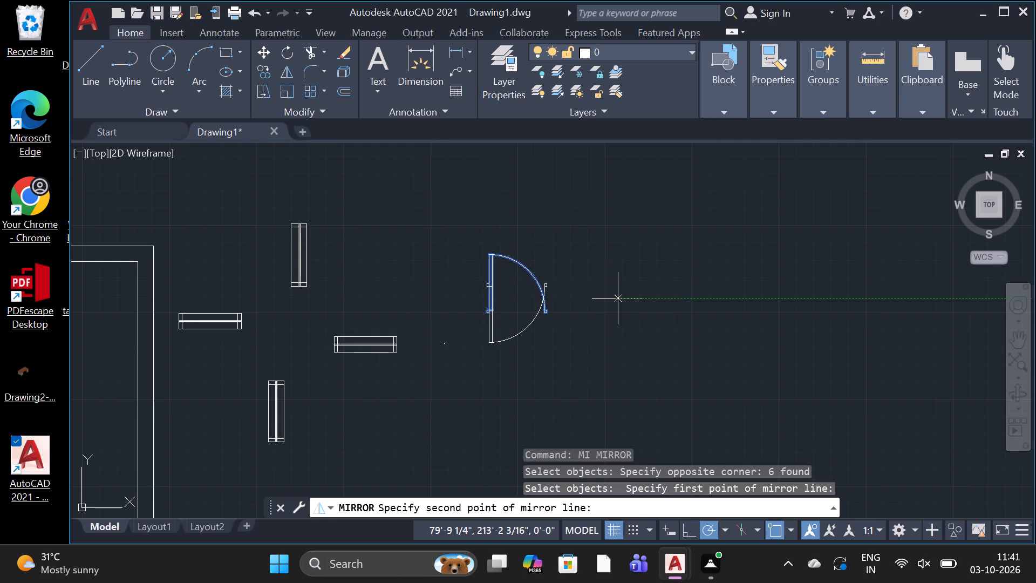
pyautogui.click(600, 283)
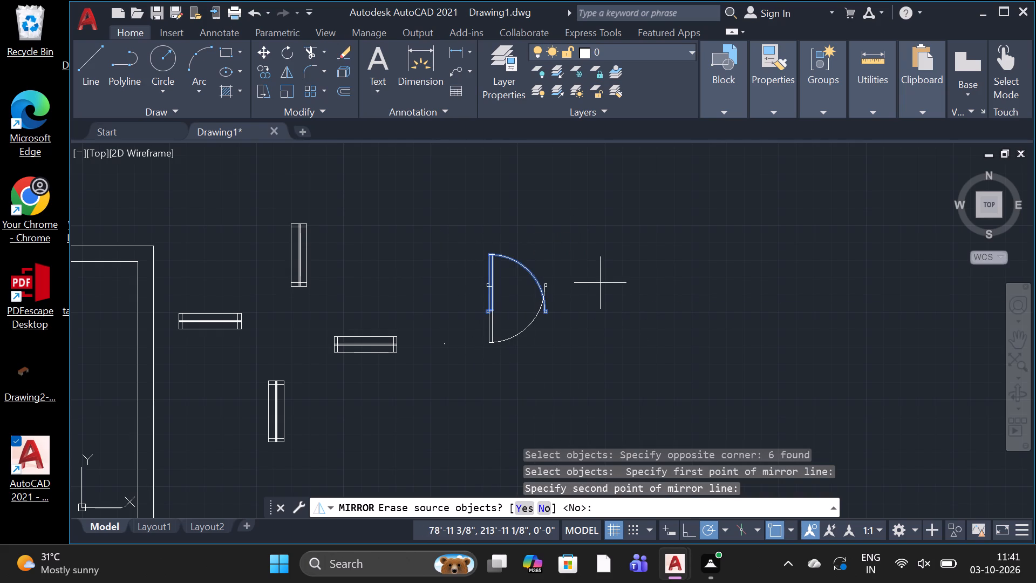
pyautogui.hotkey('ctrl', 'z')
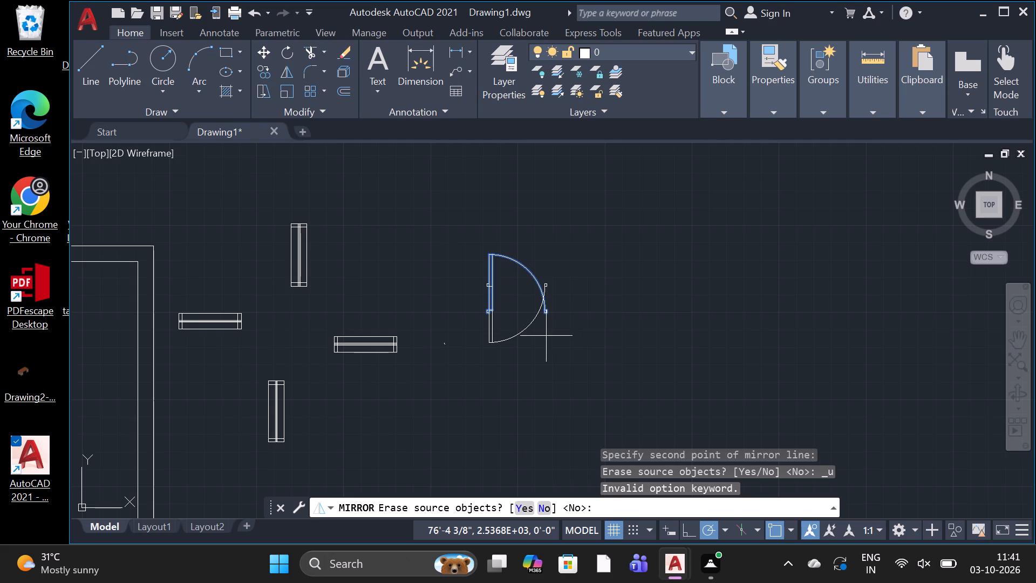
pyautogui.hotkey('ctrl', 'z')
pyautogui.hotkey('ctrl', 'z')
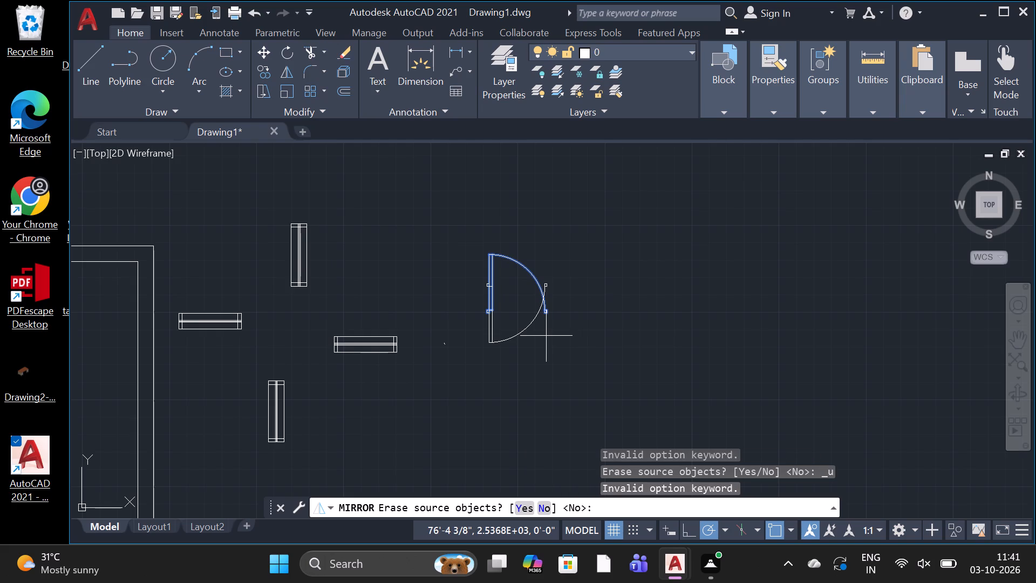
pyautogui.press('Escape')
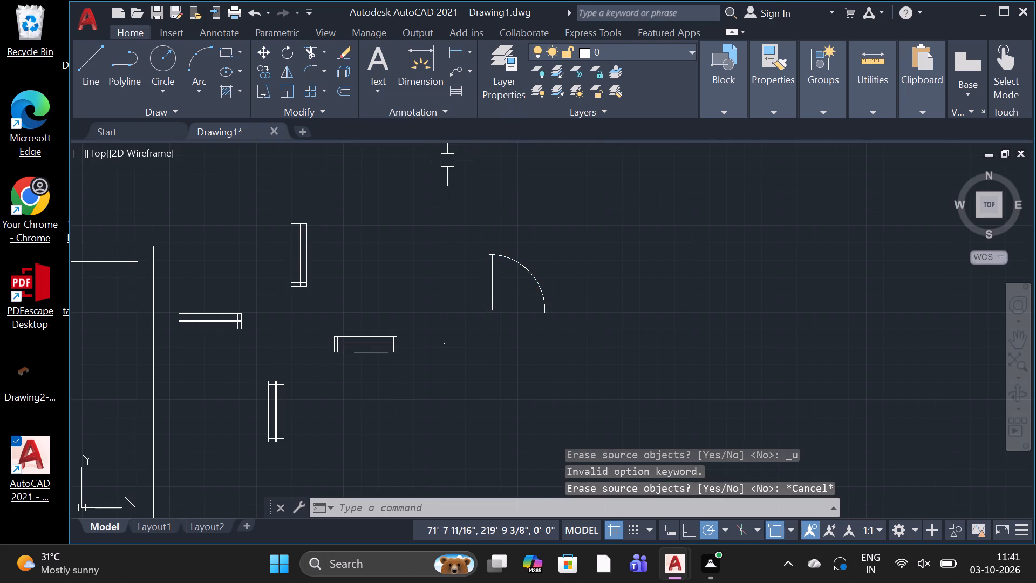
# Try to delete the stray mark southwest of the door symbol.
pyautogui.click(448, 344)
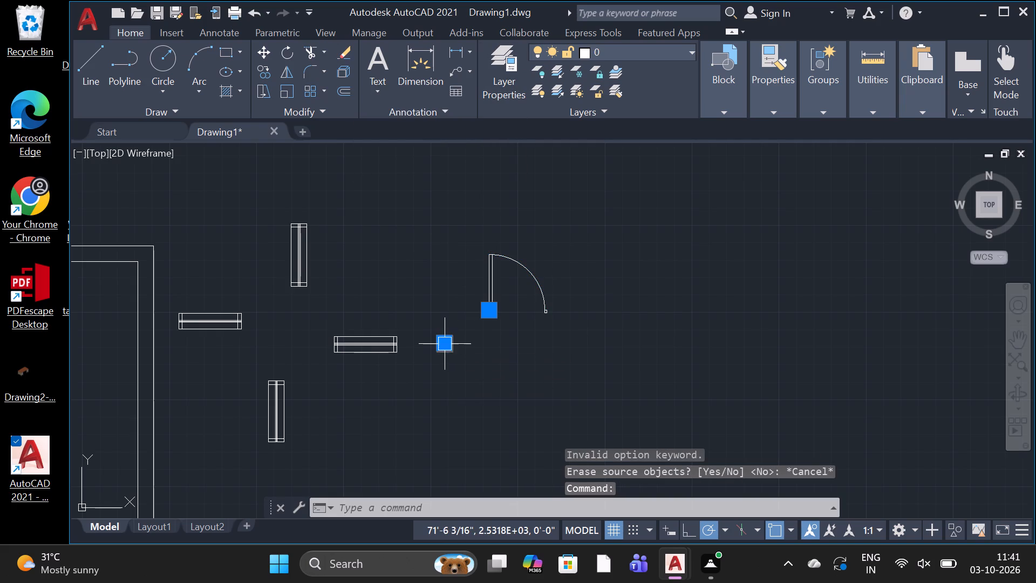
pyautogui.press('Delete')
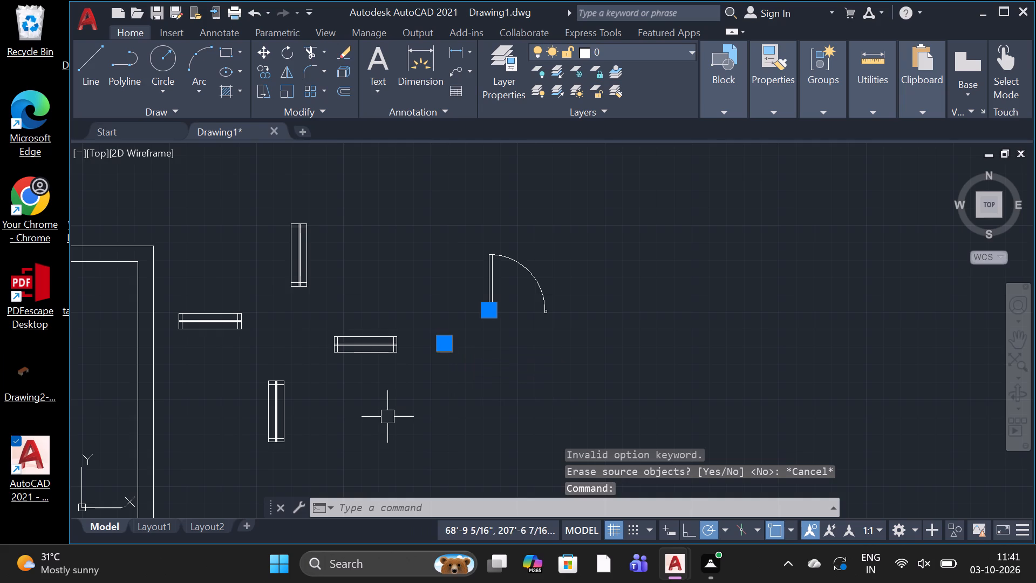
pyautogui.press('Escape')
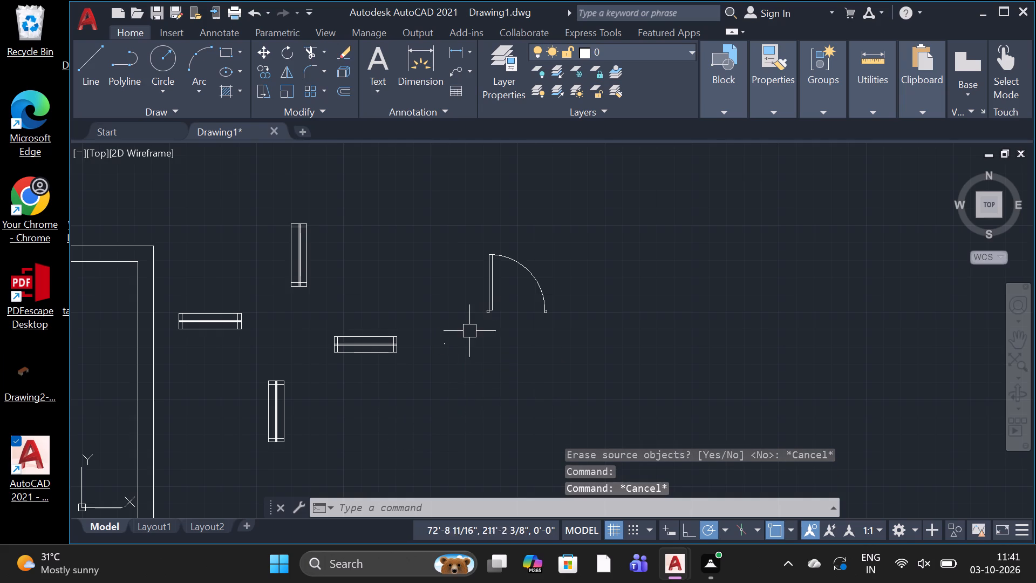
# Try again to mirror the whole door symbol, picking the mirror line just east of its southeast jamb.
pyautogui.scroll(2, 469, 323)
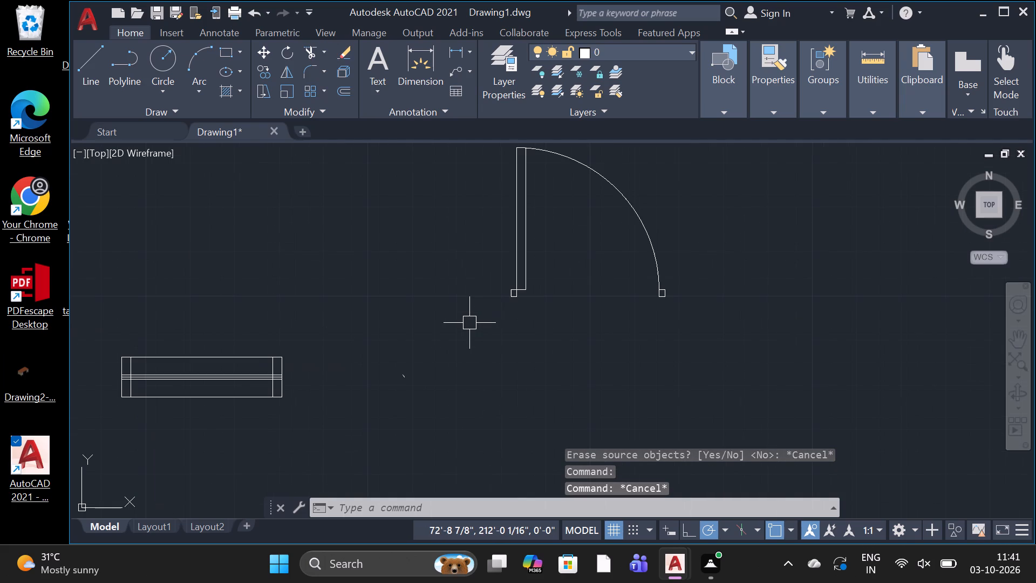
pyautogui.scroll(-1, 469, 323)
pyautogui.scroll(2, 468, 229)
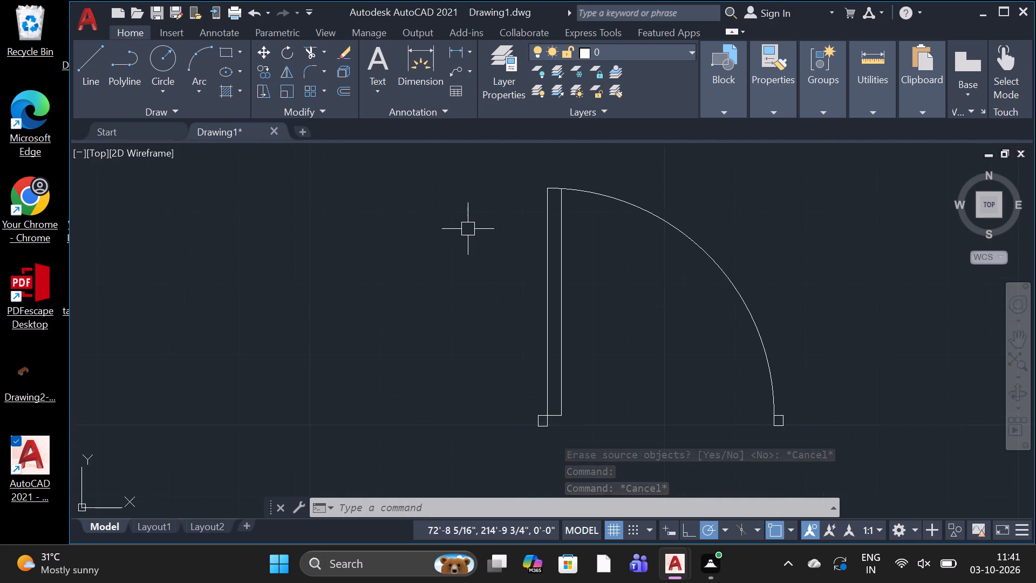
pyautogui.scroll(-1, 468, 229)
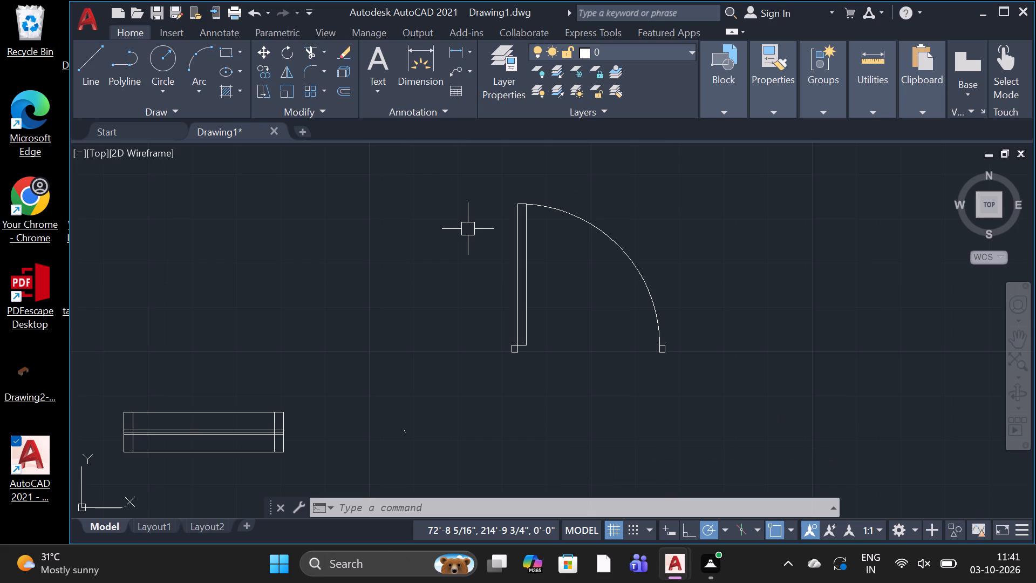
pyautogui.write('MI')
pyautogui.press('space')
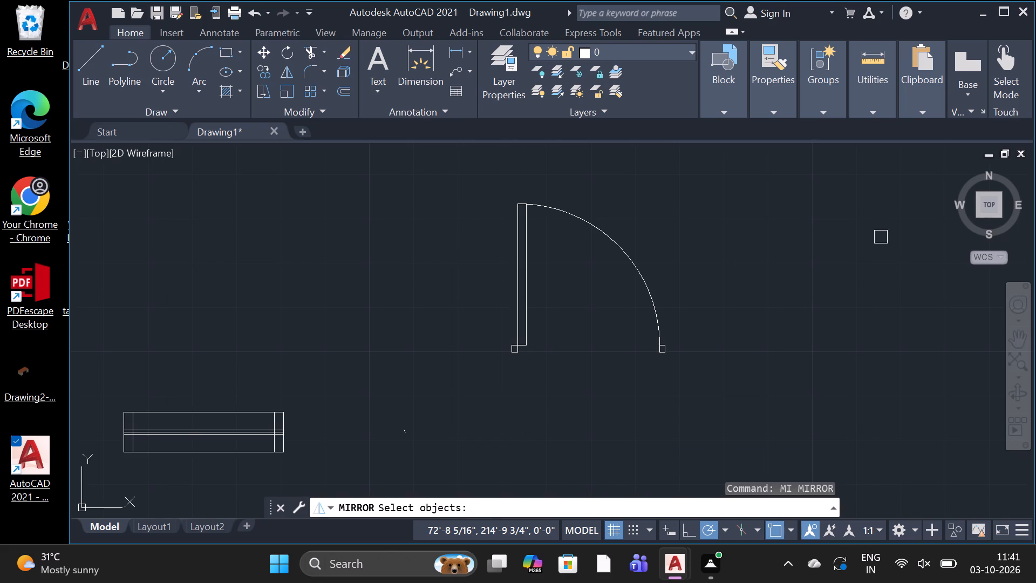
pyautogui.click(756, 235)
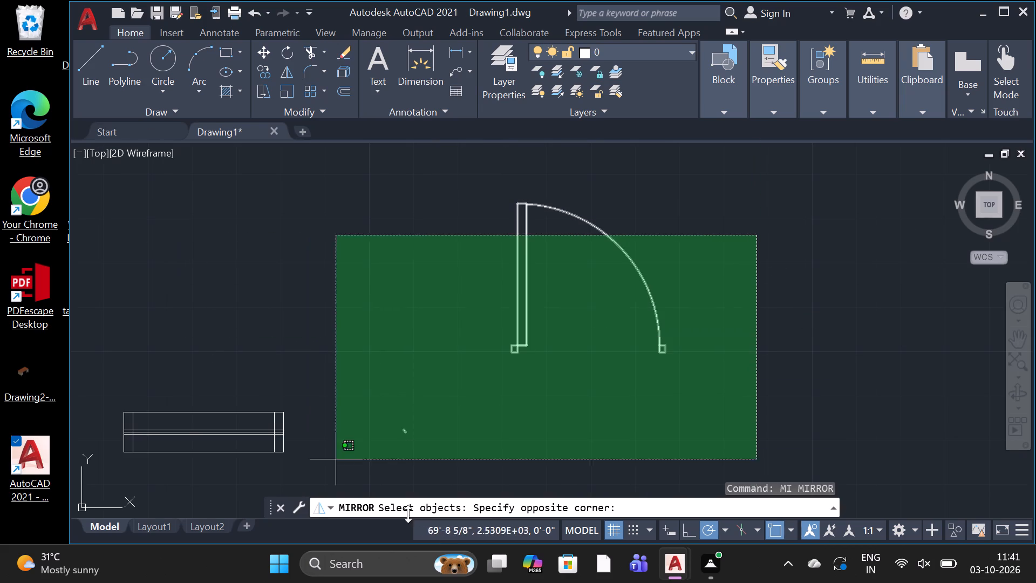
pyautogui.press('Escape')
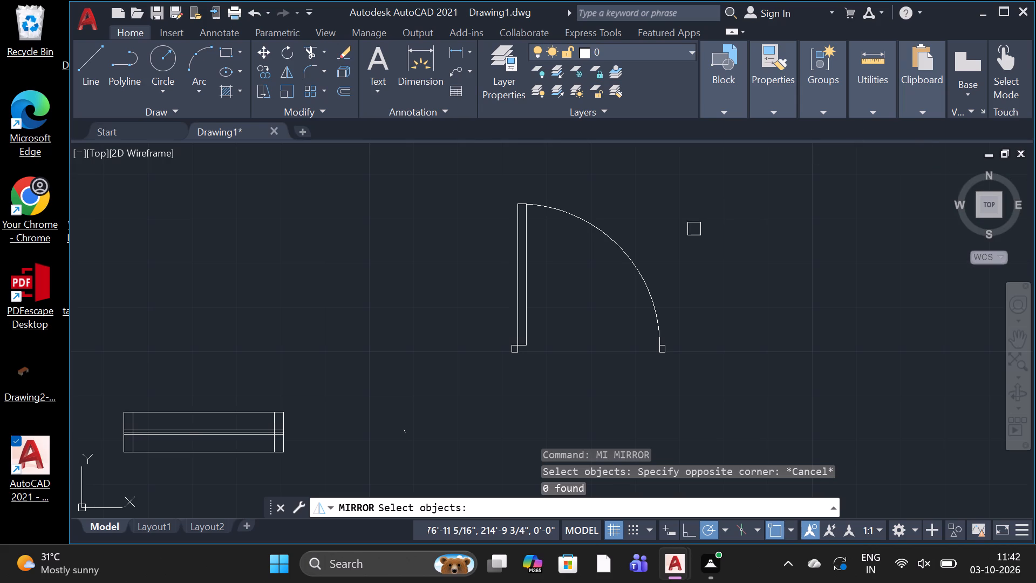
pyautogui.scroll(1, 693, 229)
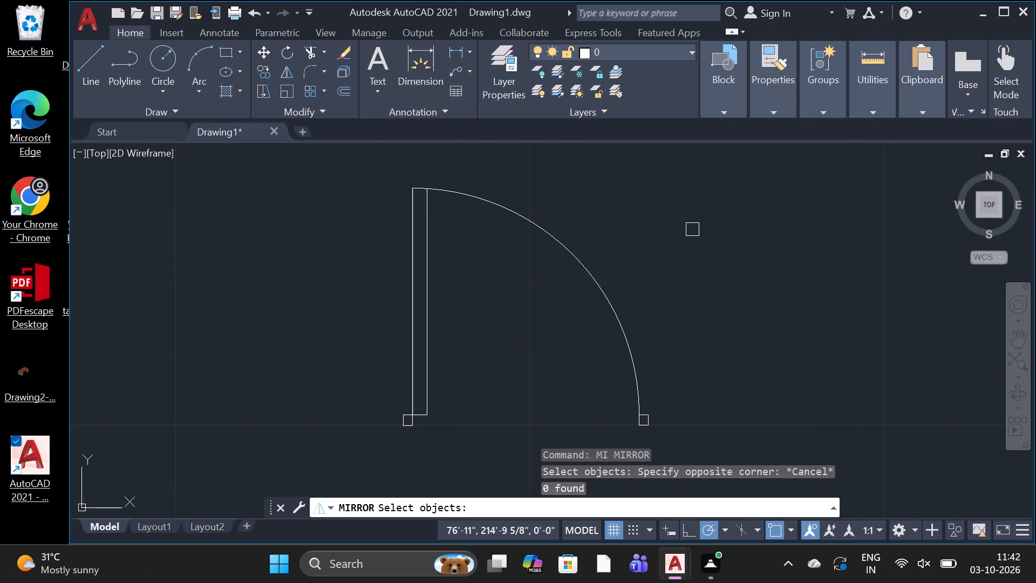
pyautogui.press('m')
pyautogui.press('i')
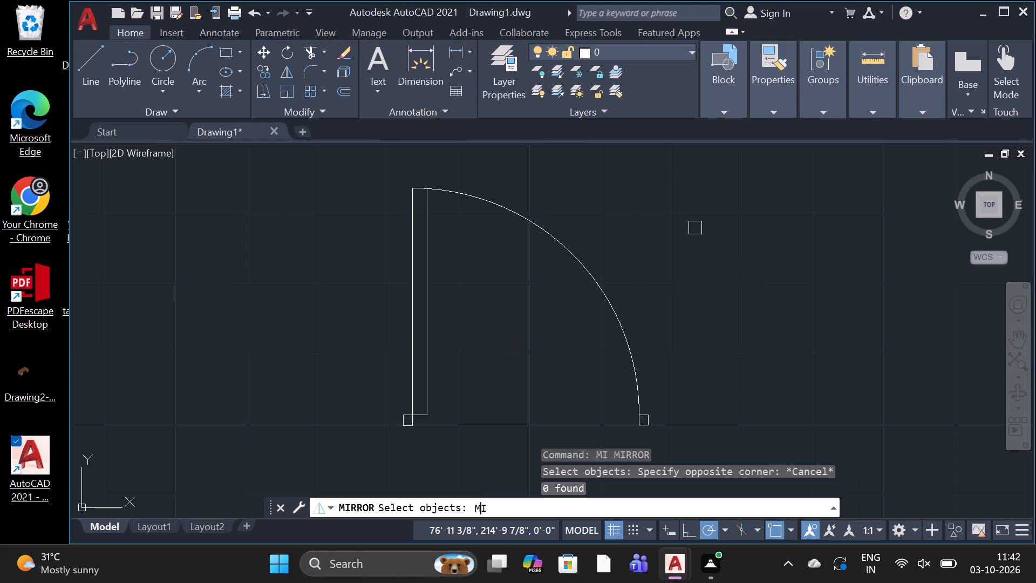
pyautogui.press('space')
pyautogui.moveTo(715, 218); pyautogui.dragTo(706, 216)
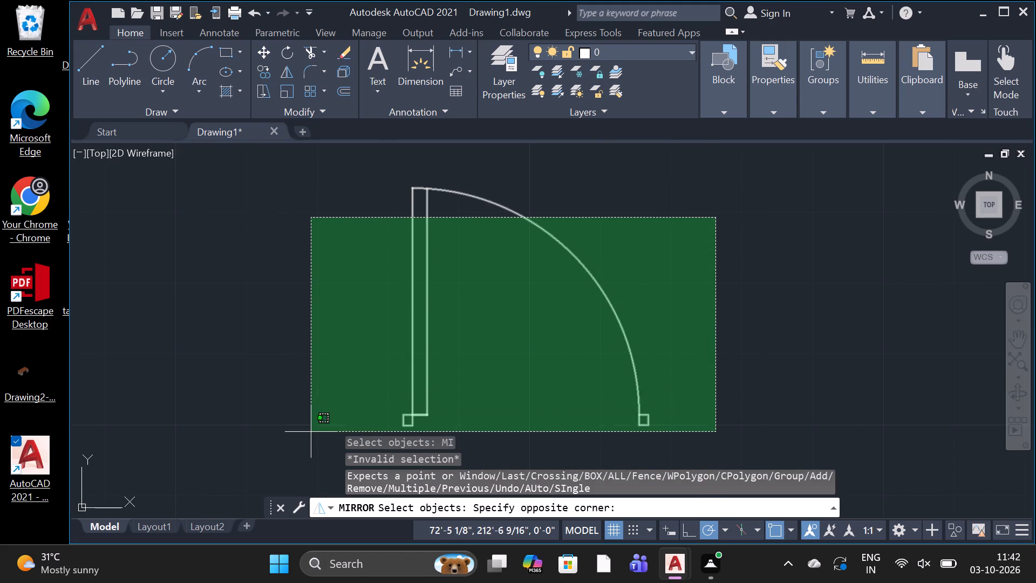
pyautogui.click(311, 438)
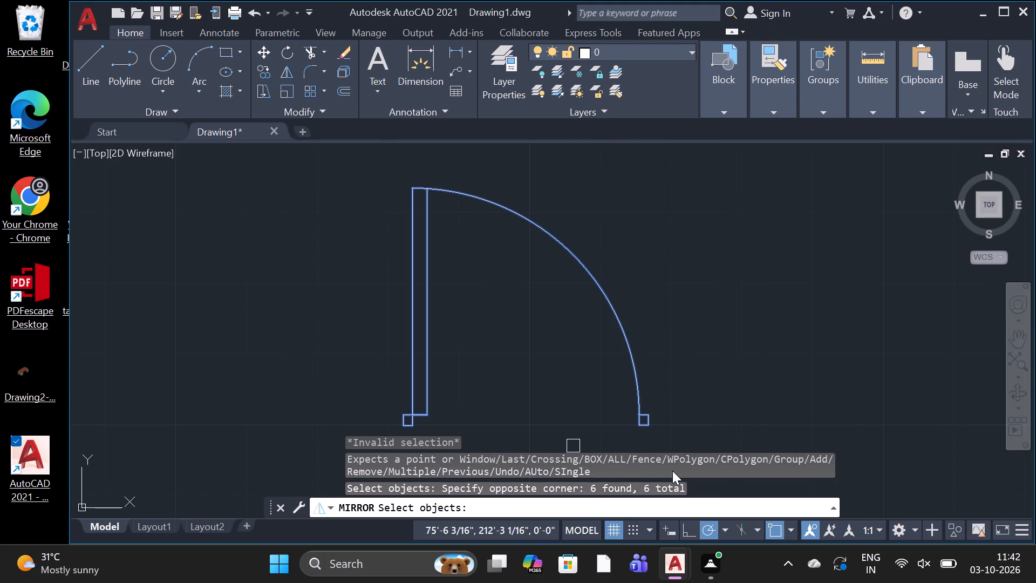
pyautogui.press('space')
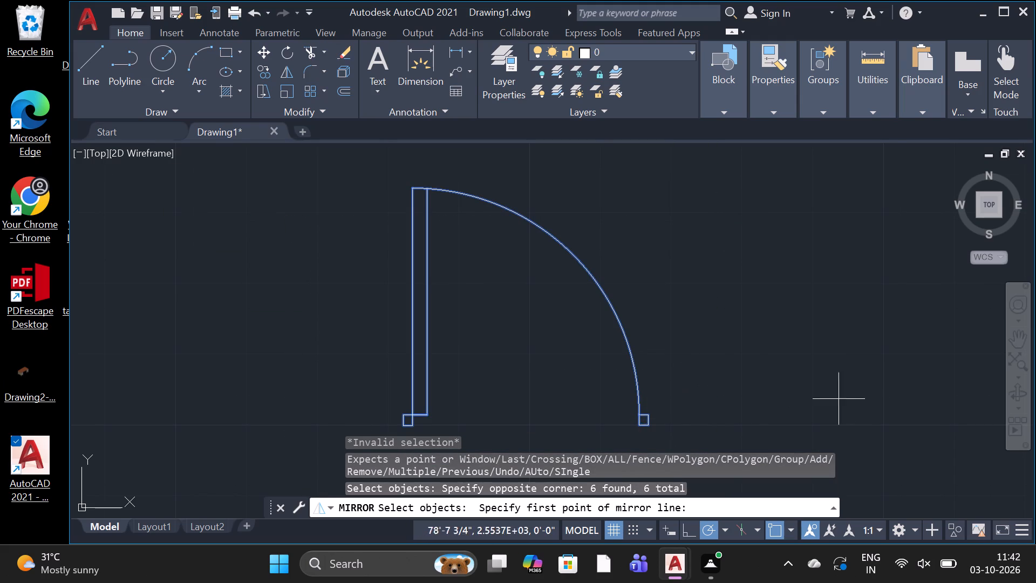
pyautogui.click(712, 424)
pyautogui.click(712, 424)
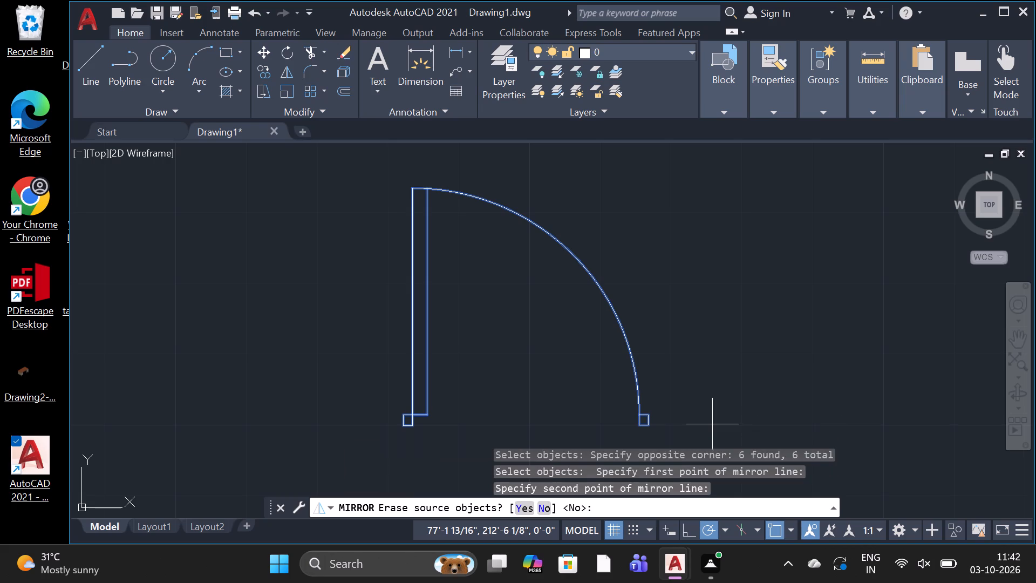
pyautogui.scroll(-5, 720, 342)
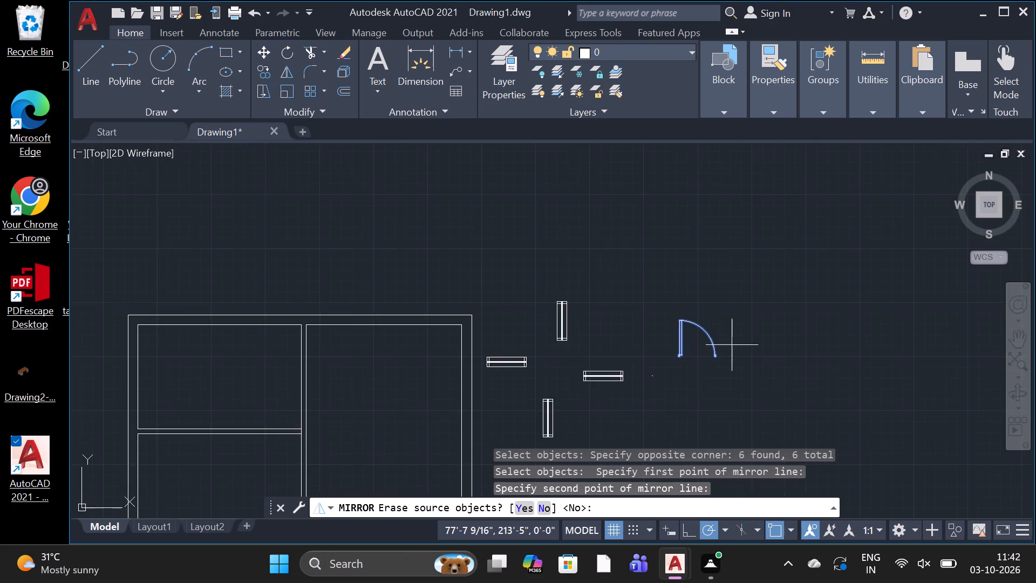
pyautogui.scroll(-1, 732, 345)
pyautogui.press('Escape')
# Delete the entire door symbol together with the stray mark southwest of it.
pyautogui.click(748, 328)
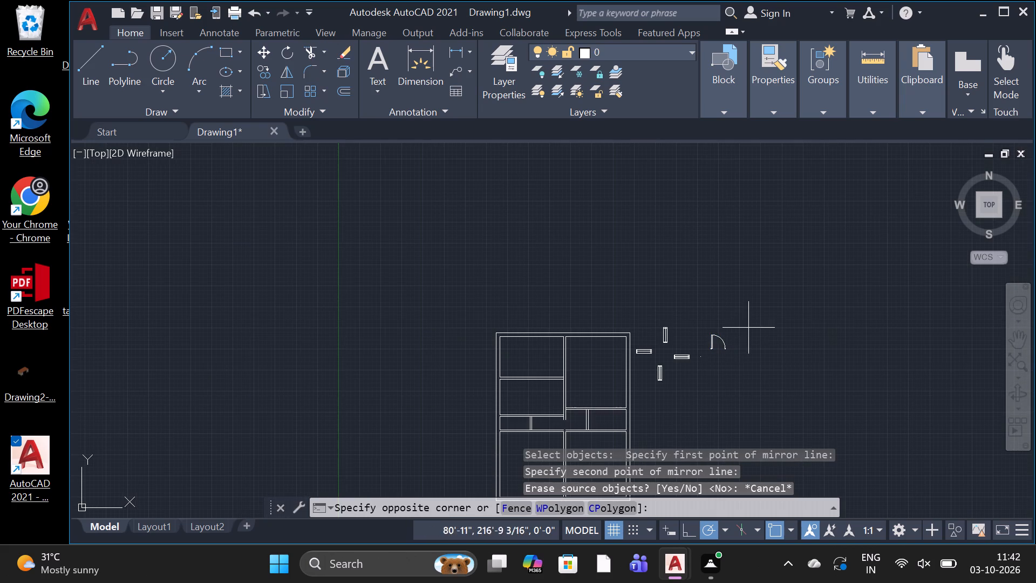
pyautogui.click(699, 392)
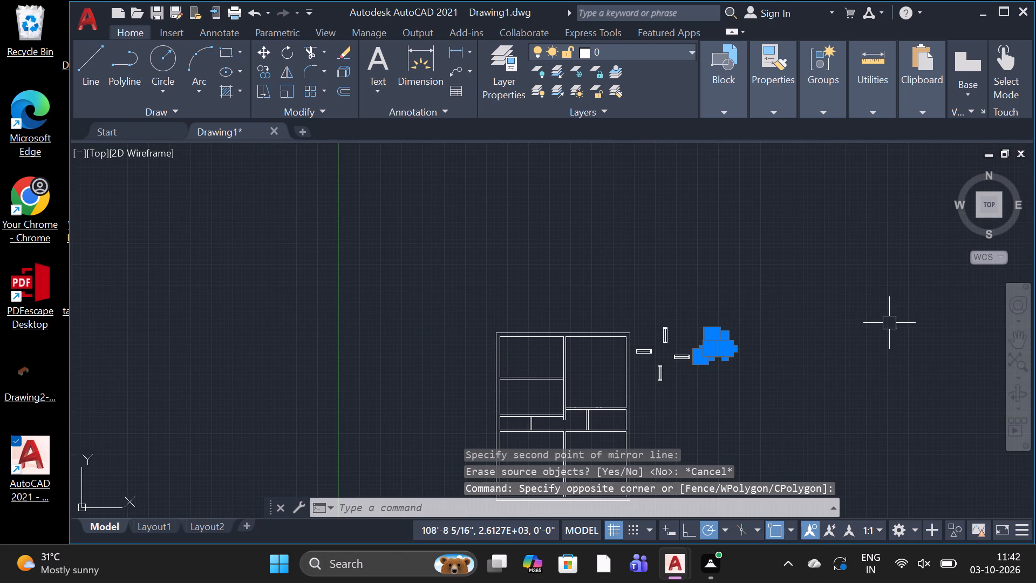
pyautogui.press('Delete')
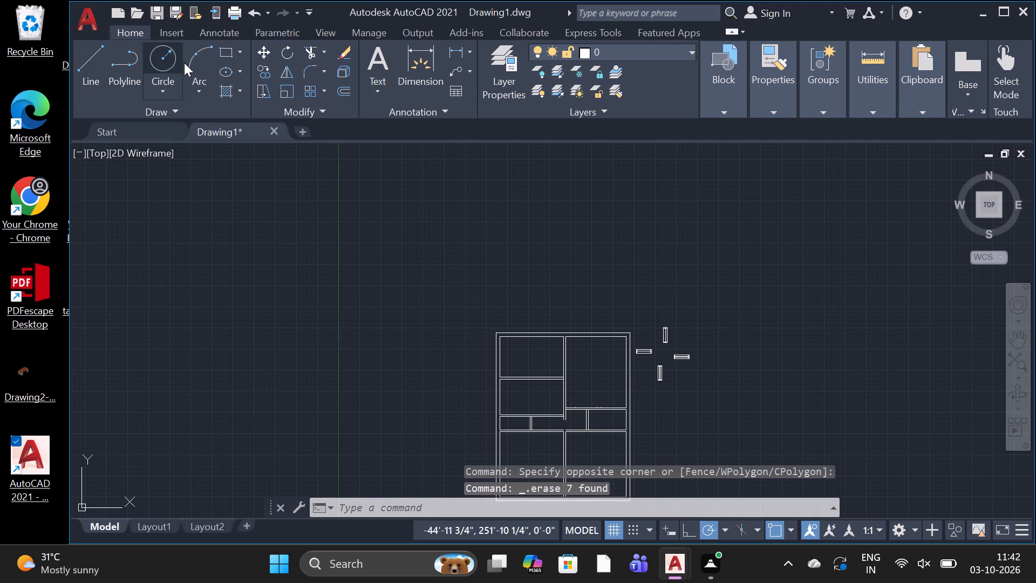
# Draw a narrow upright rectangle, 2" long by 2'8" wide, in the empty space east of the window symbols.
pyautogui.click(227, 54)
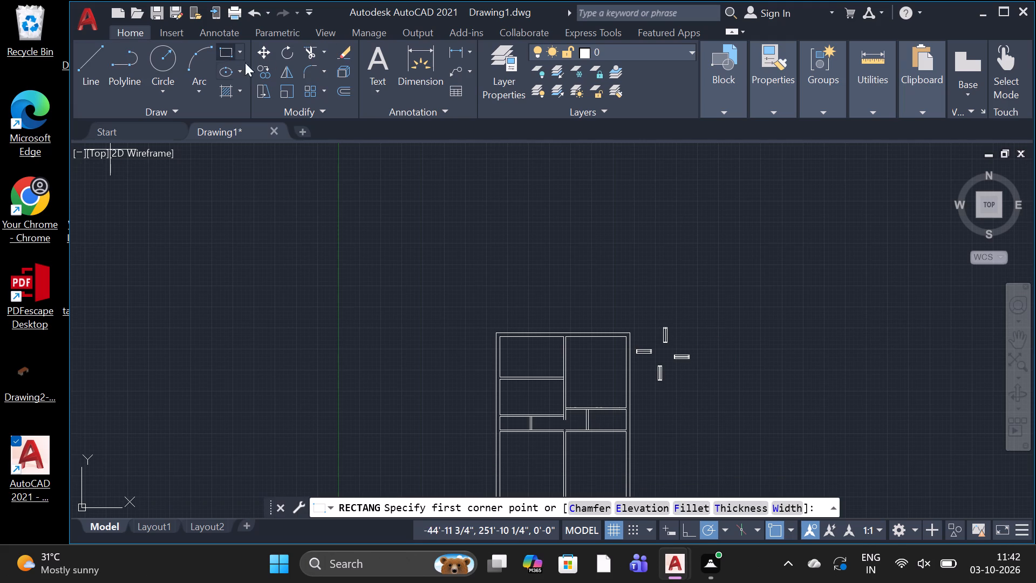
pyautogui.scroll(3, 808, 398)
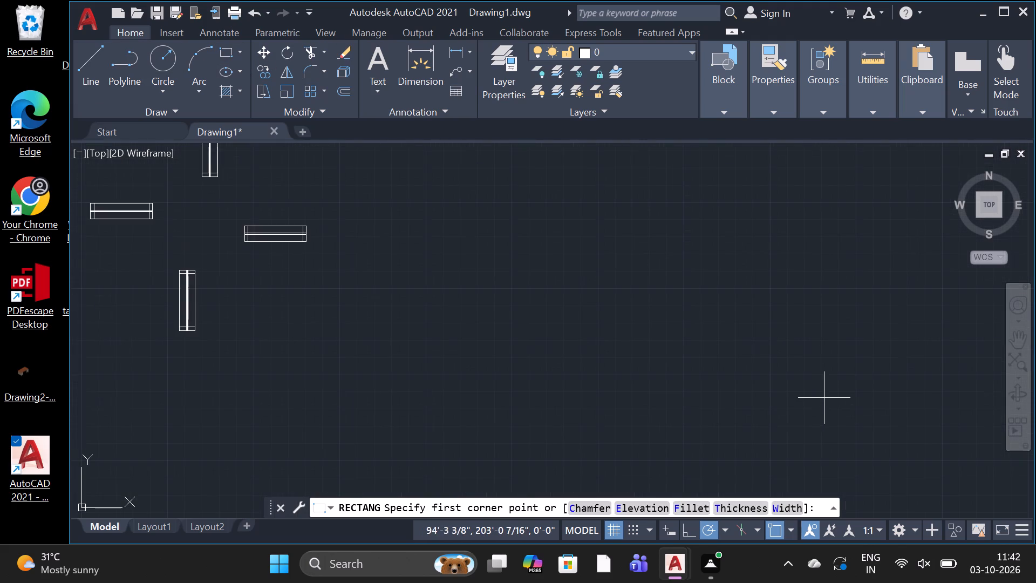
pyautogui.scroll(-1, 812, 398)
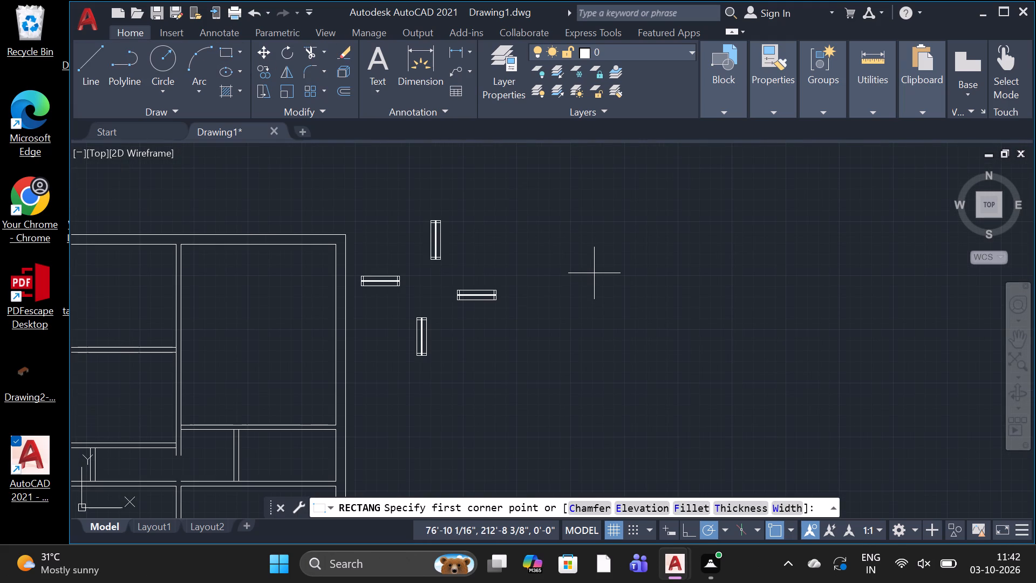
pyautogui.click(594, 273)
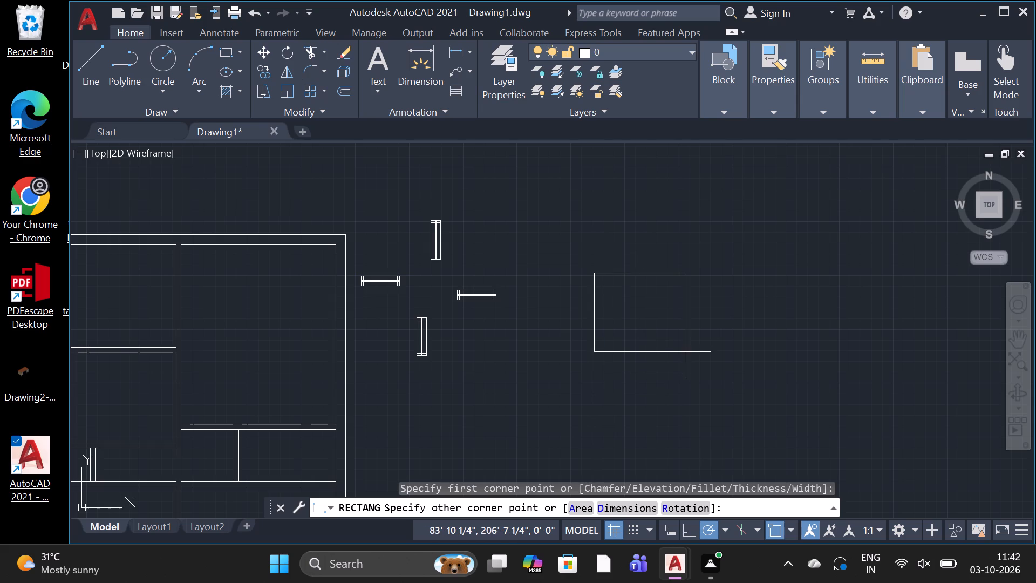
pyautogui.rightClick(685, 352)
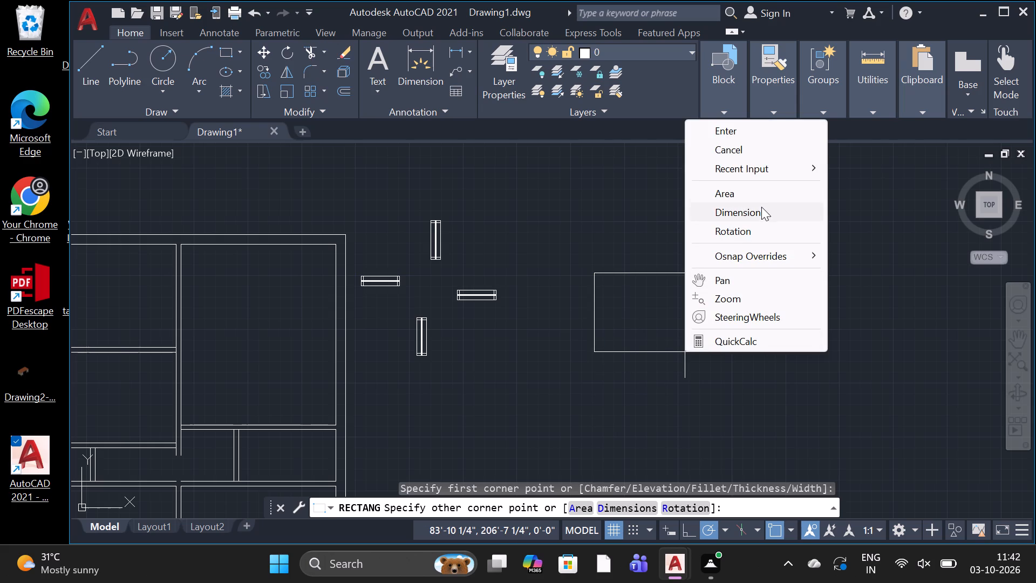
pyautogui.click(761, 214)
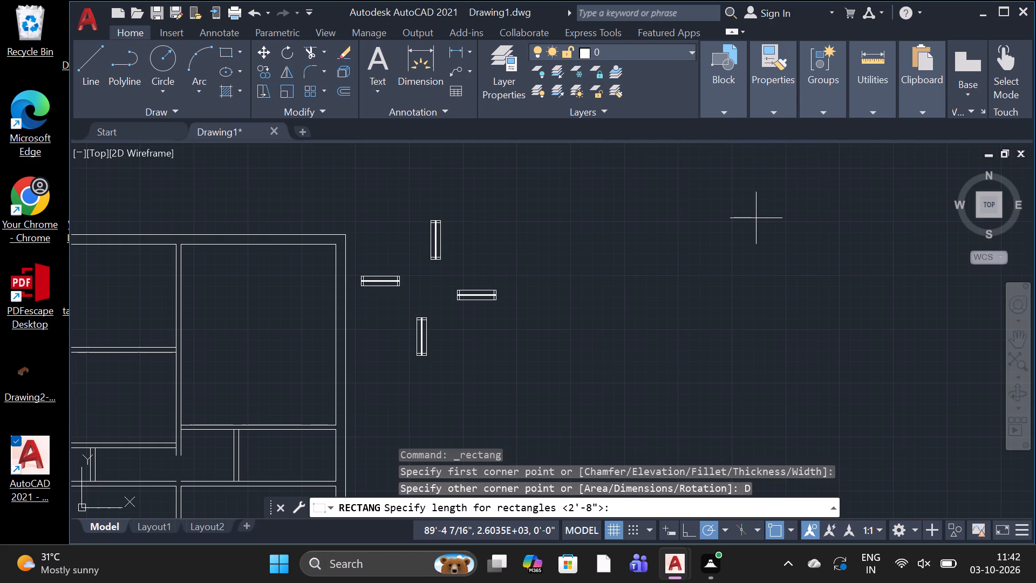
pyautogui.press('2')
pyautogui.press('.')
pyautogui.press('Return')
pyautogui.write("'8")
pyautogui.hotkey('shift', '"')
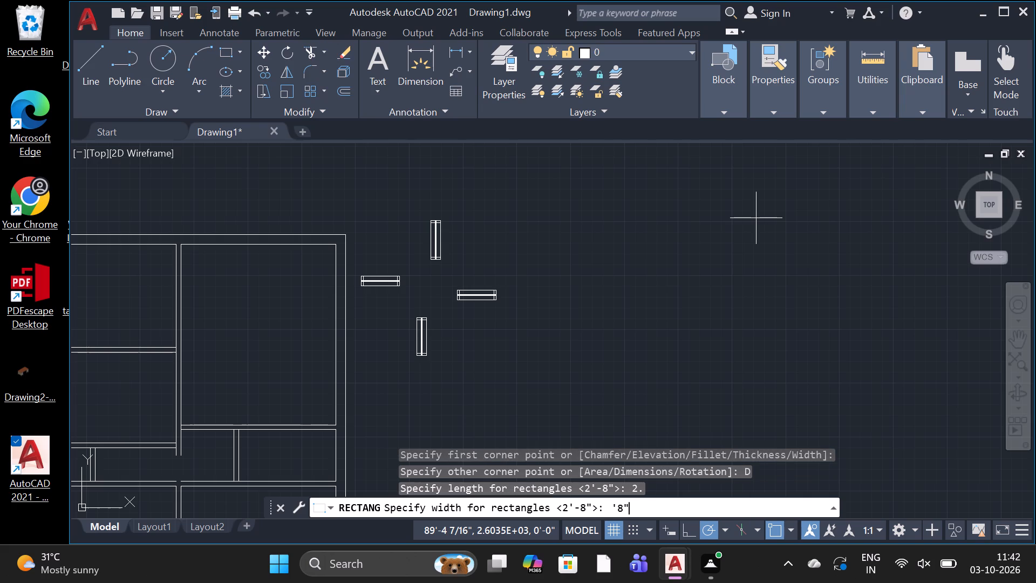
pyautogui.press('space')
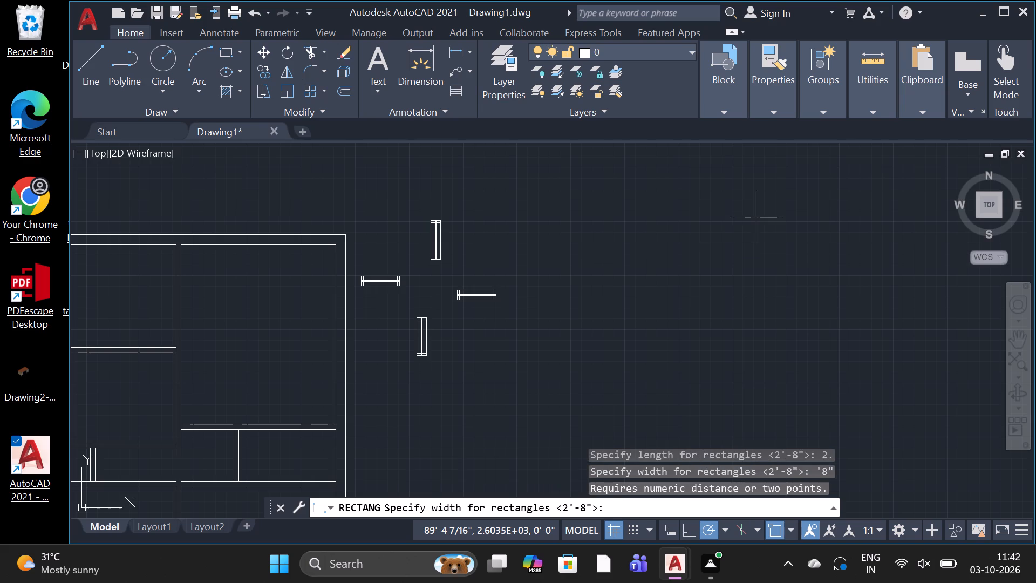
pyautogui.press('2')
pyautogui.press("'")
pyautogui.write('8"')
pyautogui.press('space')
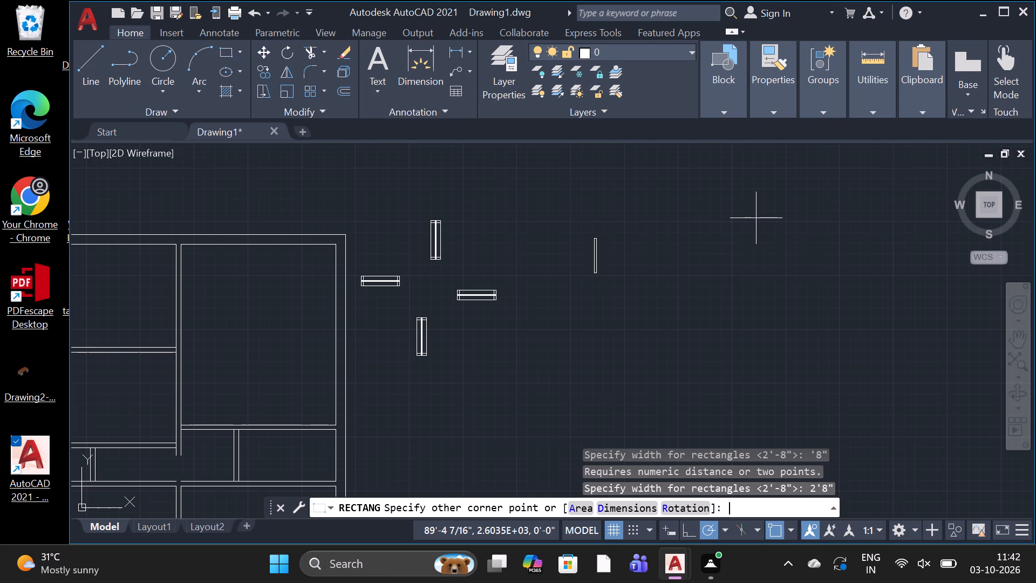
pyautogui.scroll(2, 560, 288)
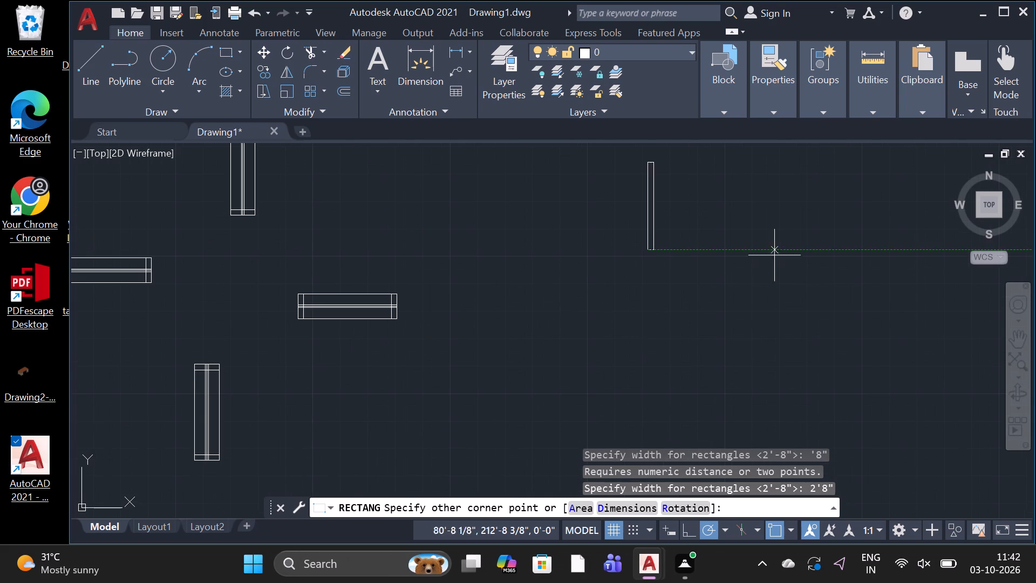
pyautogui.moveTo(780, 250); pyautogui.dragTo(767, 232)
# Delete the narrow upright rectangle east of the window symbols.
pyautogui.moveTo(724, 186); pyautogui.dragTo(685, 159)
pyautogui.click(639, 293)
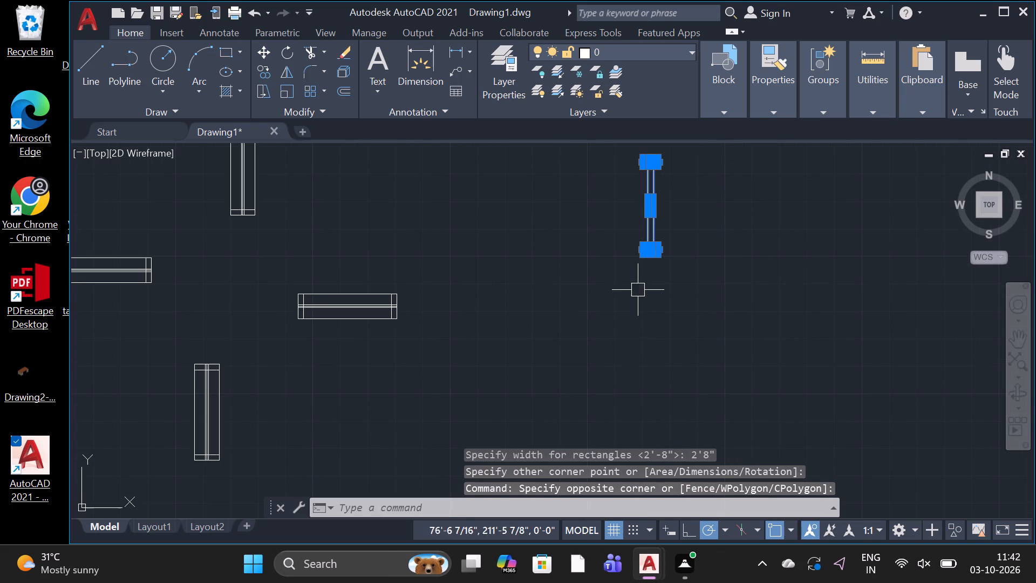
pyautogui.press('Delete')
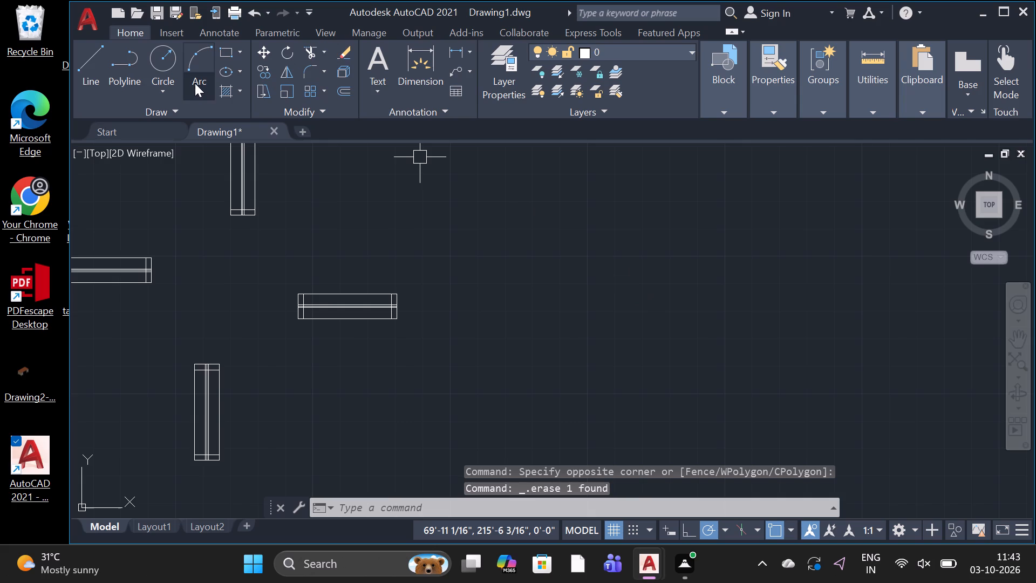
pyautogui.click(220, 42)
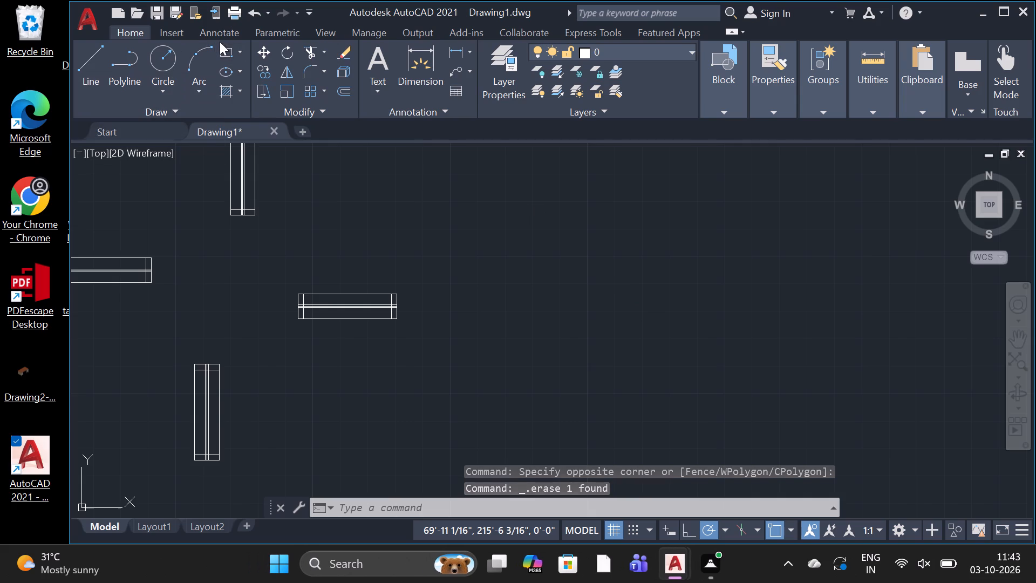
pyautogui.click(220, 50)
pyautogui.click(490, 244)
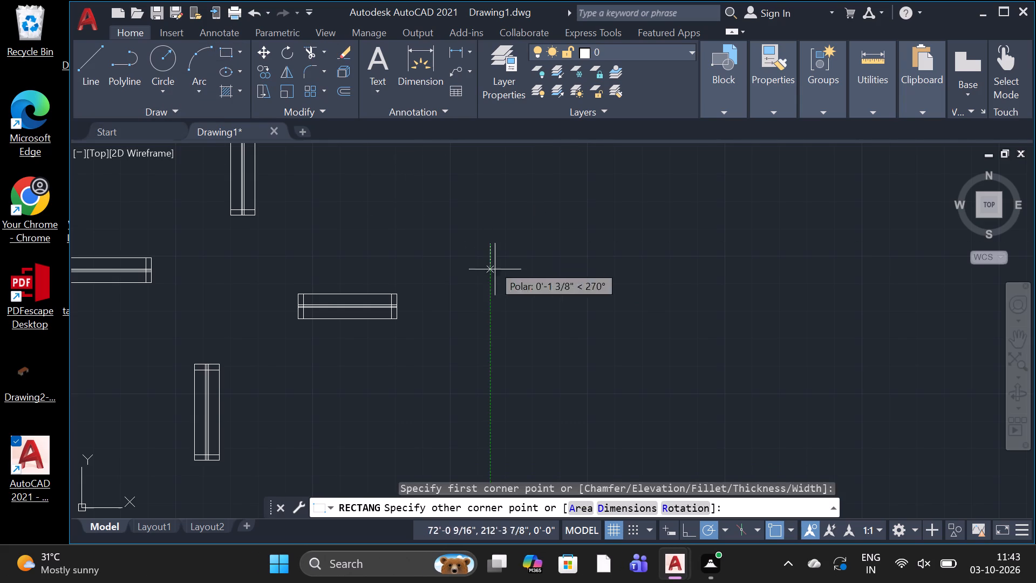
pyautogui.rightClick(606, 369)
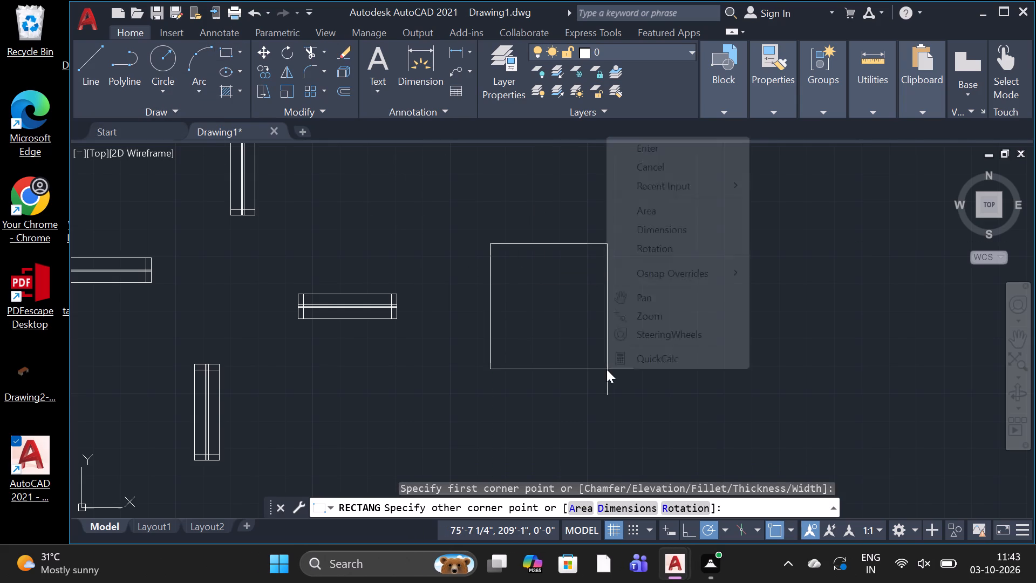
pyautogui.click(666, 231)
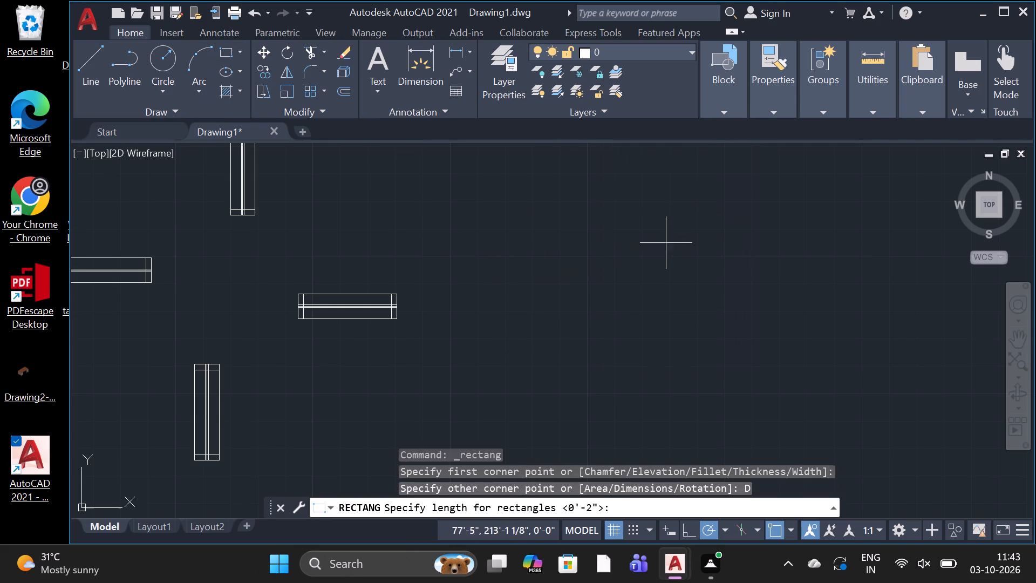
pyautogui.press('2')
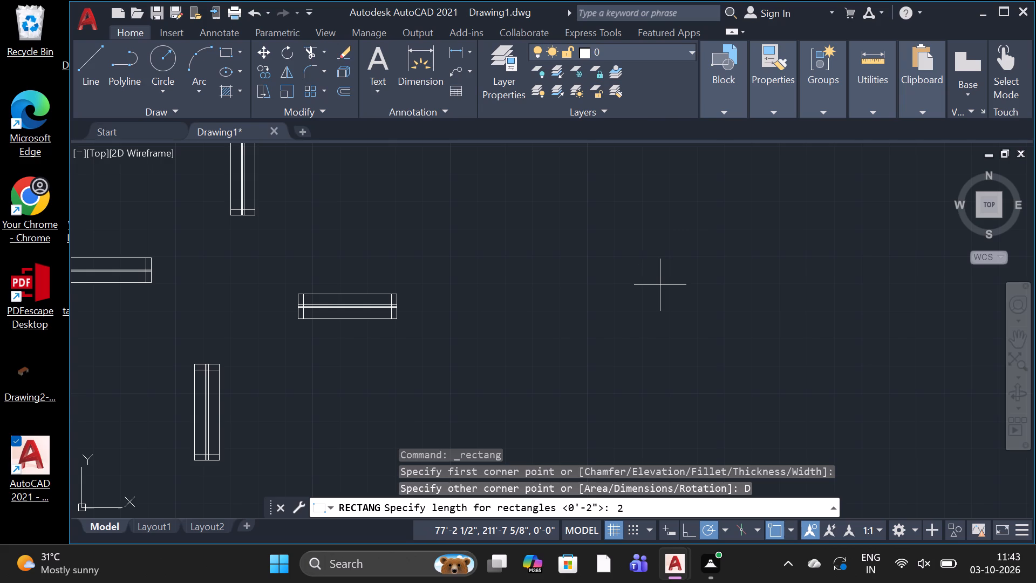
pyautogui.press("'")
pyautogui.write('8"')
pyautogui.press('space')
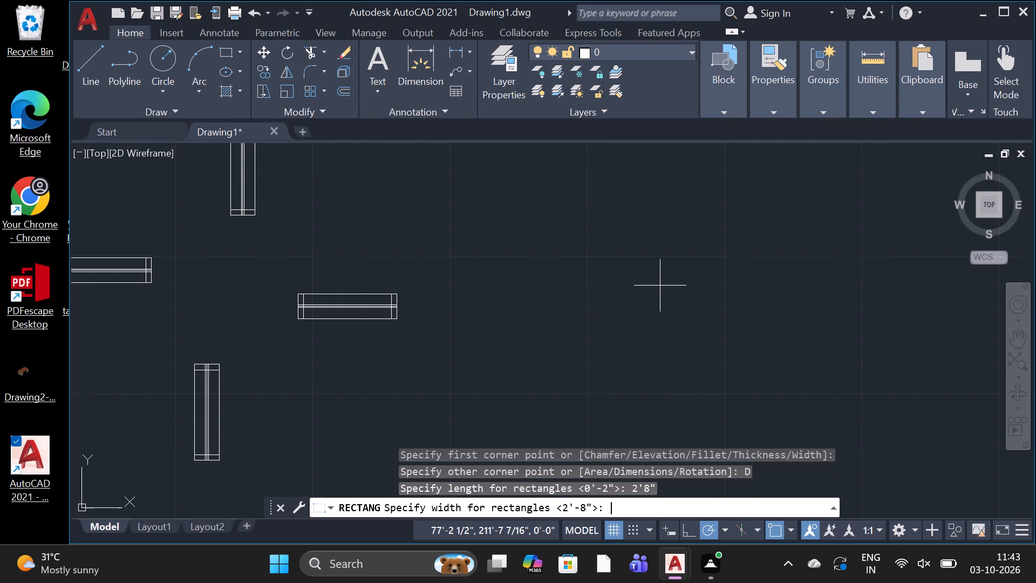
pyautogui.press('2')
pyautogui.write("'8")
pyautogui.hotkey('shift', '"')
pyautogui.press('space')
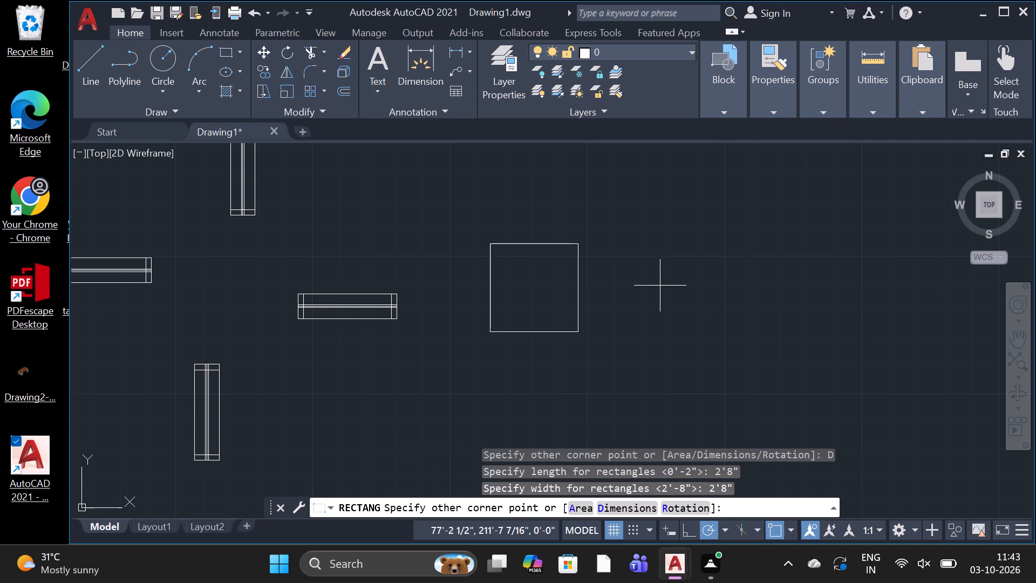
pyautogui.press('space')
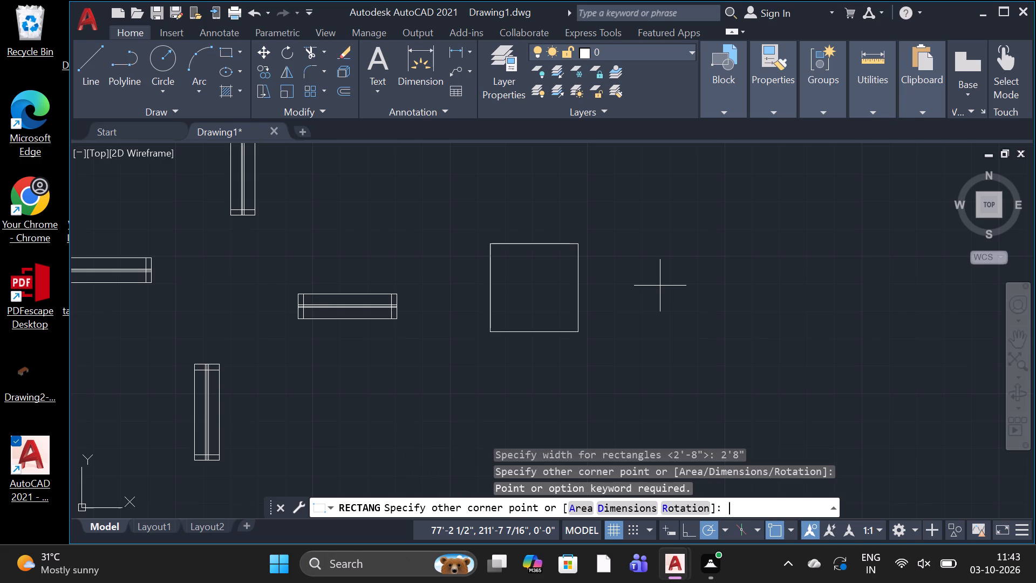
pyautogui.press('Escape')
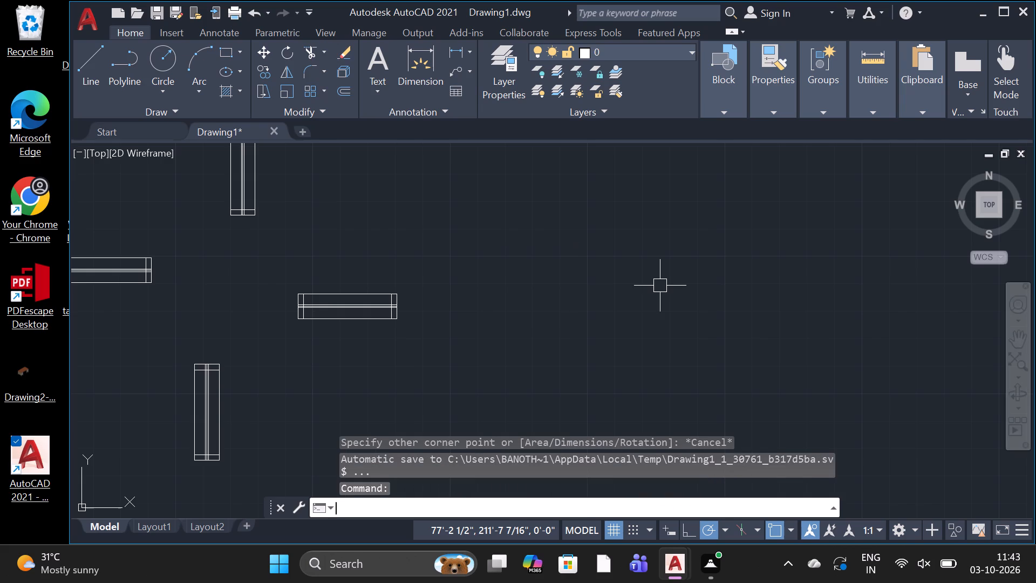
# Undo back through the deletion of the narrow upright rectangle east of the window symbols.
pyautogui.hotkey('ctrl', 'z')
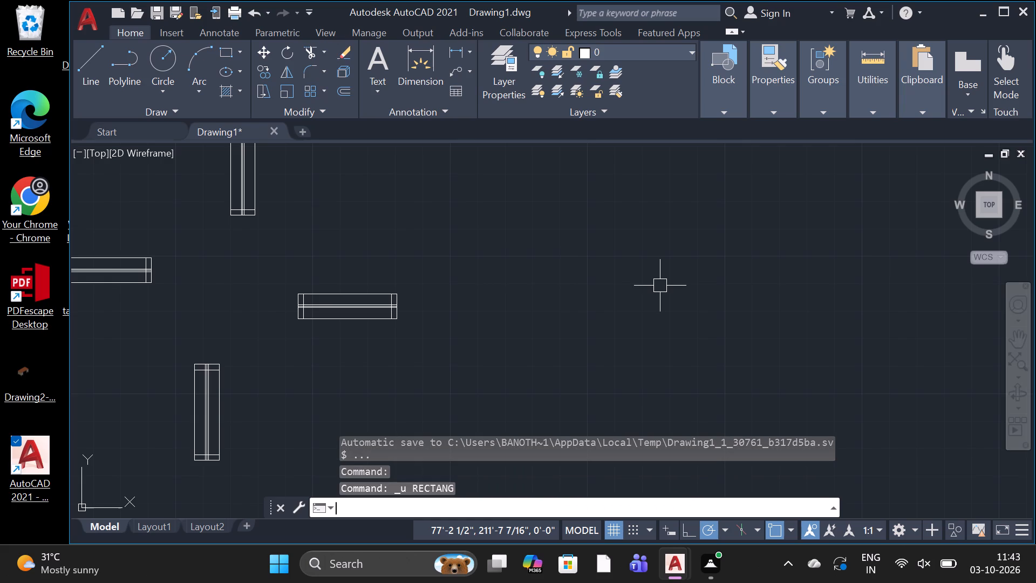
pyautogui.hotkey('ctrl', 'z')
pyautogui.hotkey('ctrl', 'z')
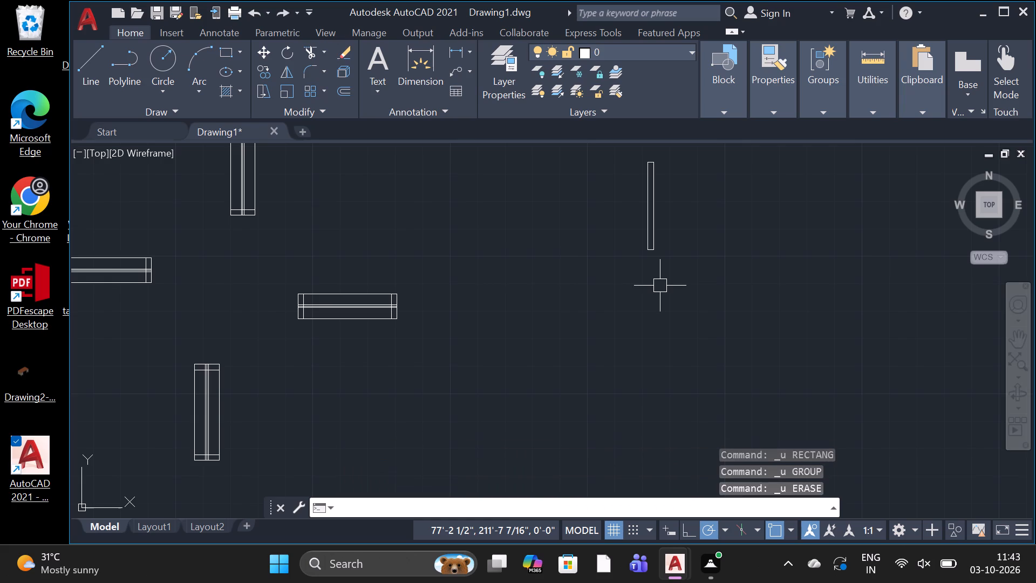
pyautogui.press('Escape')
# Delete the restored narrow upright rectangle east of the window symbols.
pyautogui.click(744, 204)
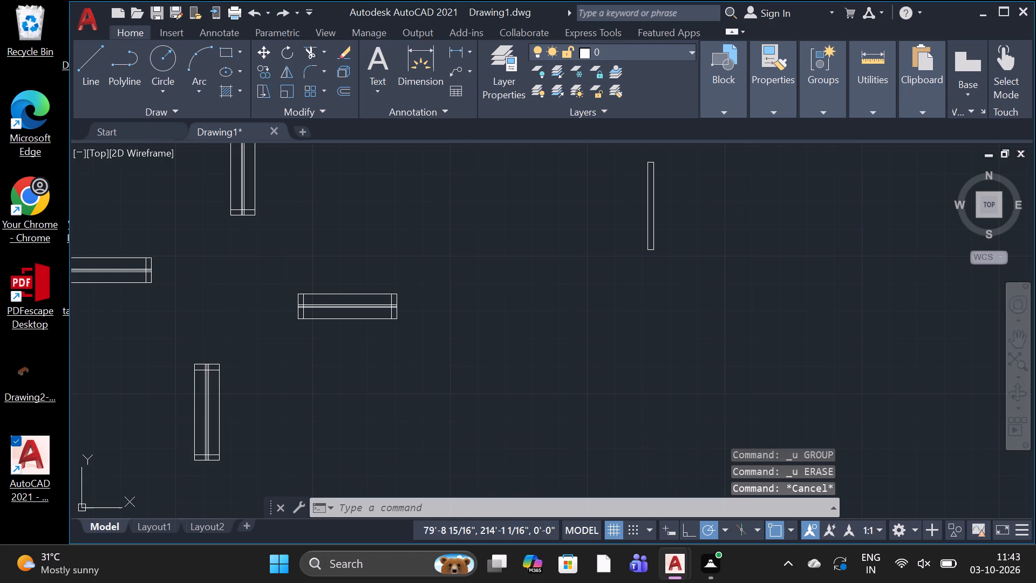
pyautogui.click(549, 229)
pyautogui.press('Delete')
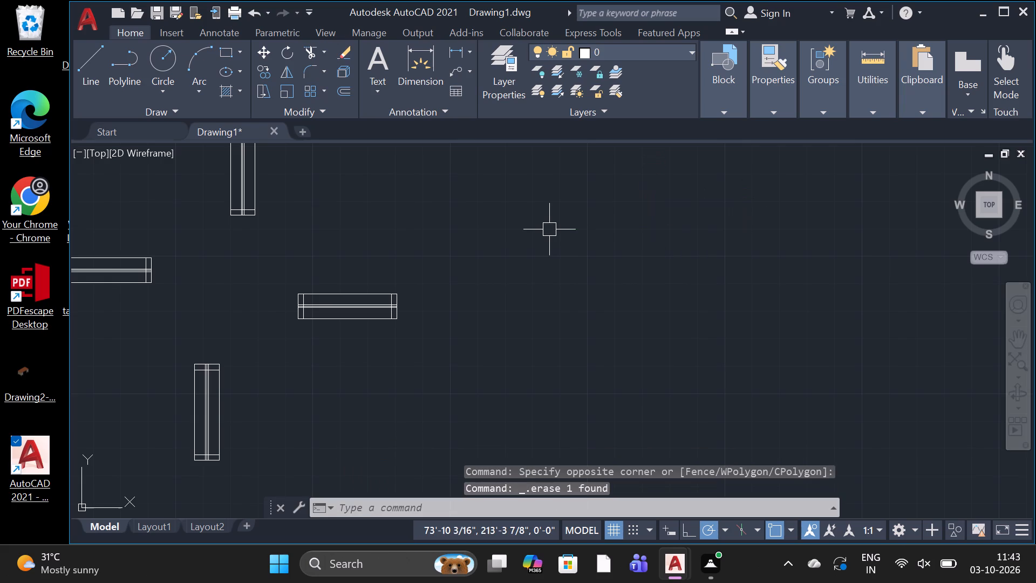
# Draw a square 2'8" long by 2'8" wide in the empty space east of the window symbols.
pyautogui.click(220, 51)
pyautogui.click(534, 252)
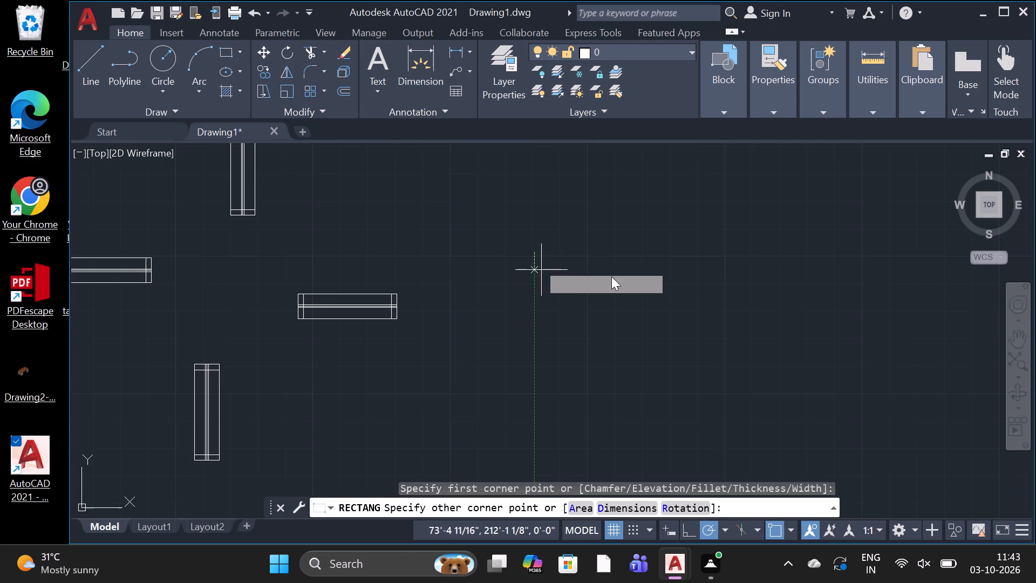
pyautogui.rightClick(635, 351)
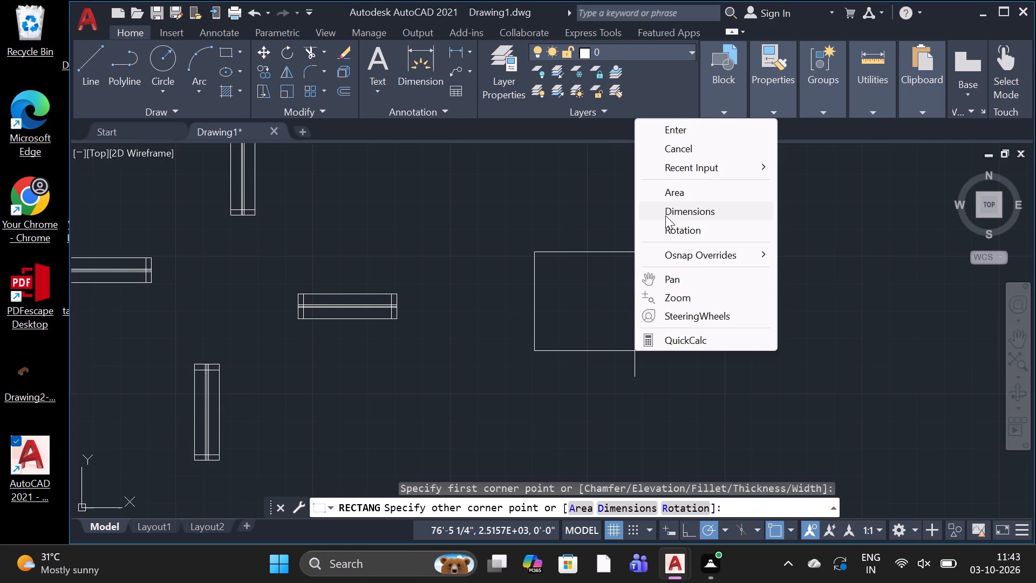
pyautogui.click(665, 215)
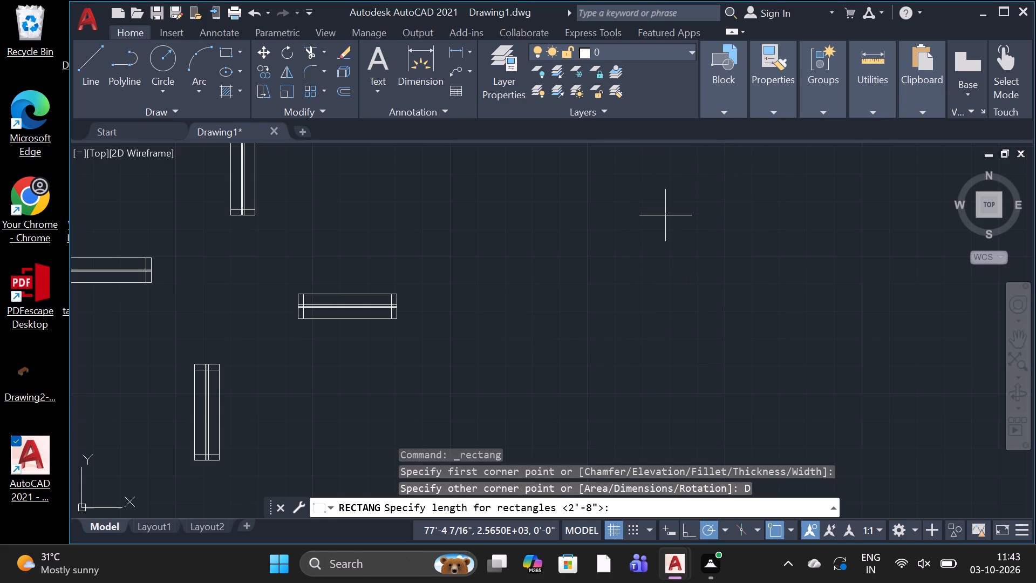
pyautogui.press('2')
pyautogui.write("'8")
pyautogui.hotkey('shift', '"')
pyautogui.press('space')
pyautogui.press('2')
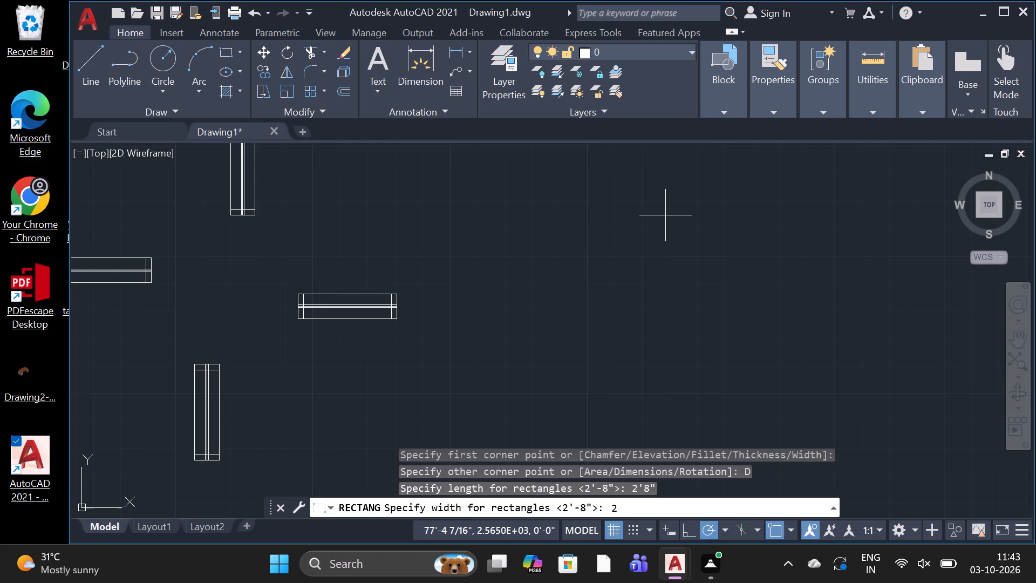
pyautogui.press("'")
pyautogui.press('8')
pyautogui.hotkey('shift', '"')
pyautogui.press('space')
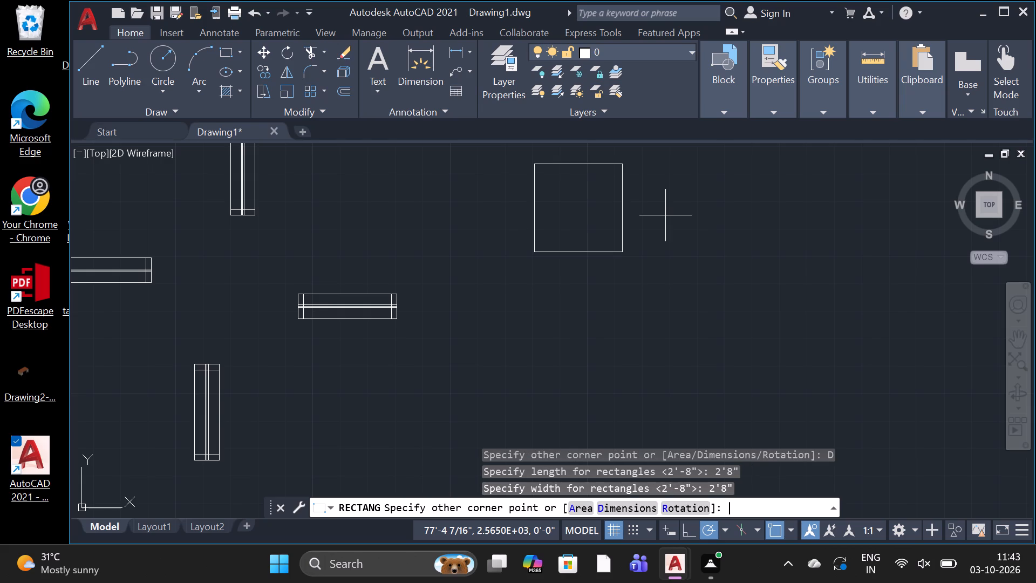
pyautogui.click(665, 215)
pyautogui.click(665, 215)
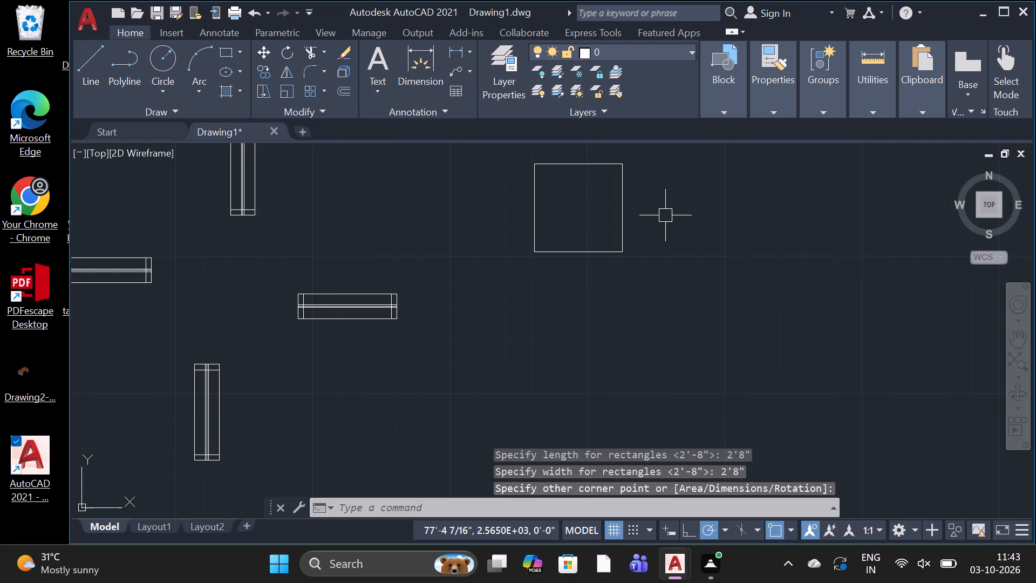
# Draw a circle centred on the square's lower-left corner, with its radius reaching the square's upper-left corner.
pyautogui.click(154, 52)
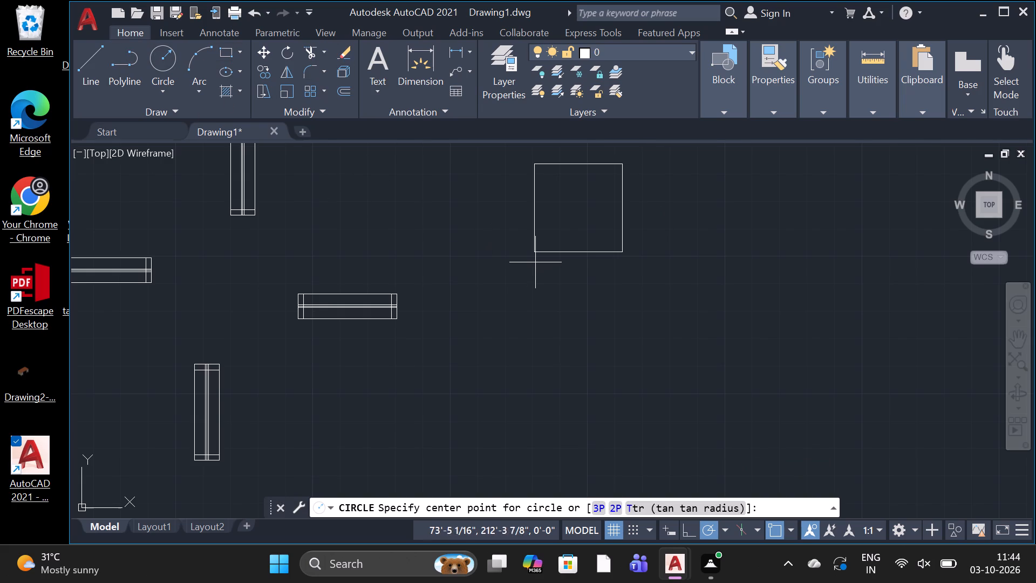
pyautogui.click(531, 254)
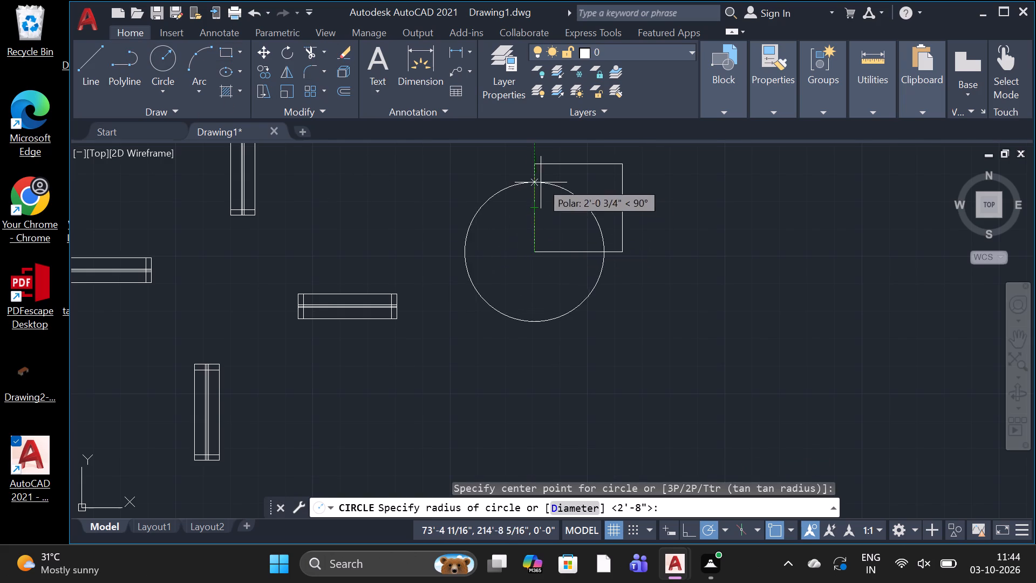
pyautogui.scroll(2, 543, 171)
pyautogui.scroll(-3, 543, 171)
pyautogui.scroll(2, 541, 164)
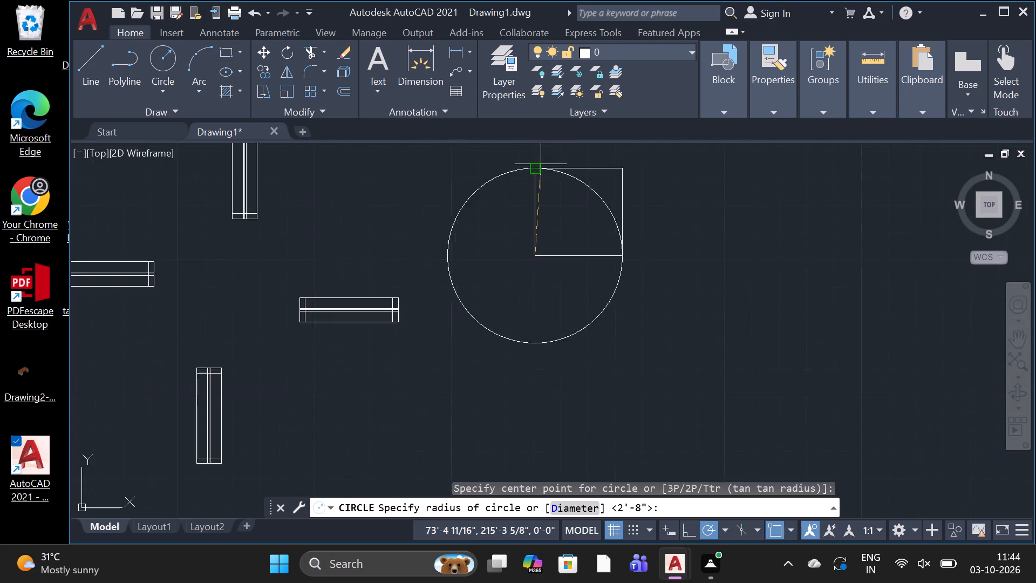
pyautogui.scroll(1, 541, 164)
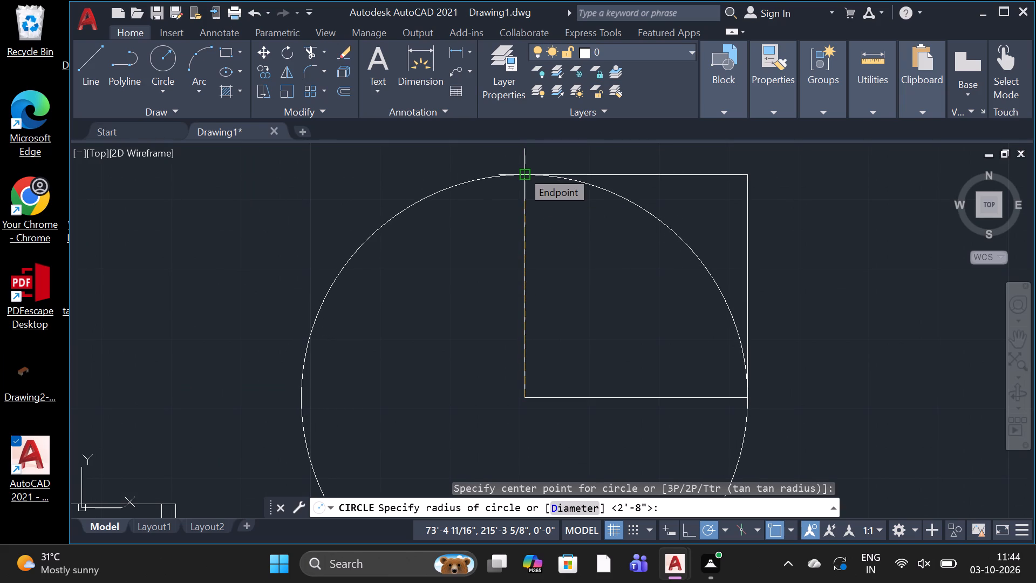
pyautogui.click(522, 171)
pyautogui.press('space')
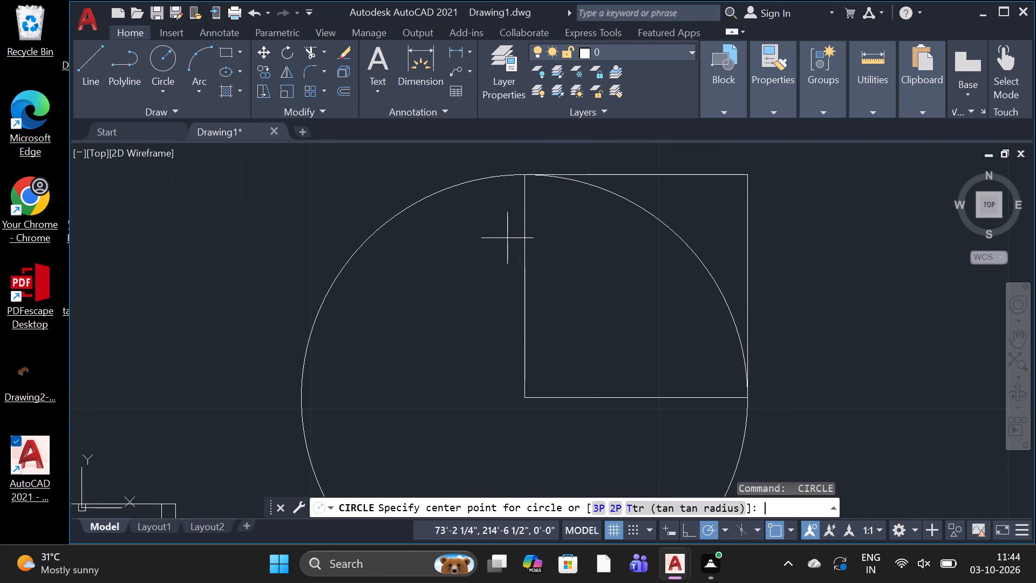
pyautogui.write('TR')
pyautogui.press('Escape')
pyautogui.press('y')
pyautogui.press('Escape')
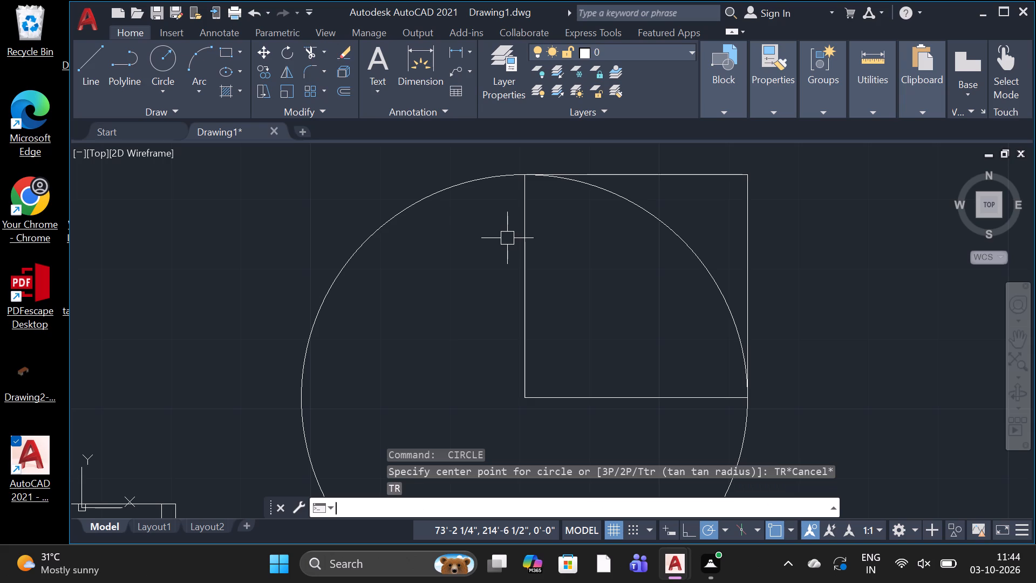
# Trim away the square's top and right edges outside the circle, using all objects as cutting edges.
pyautogui.write('TR')
pyautogui.press('space')
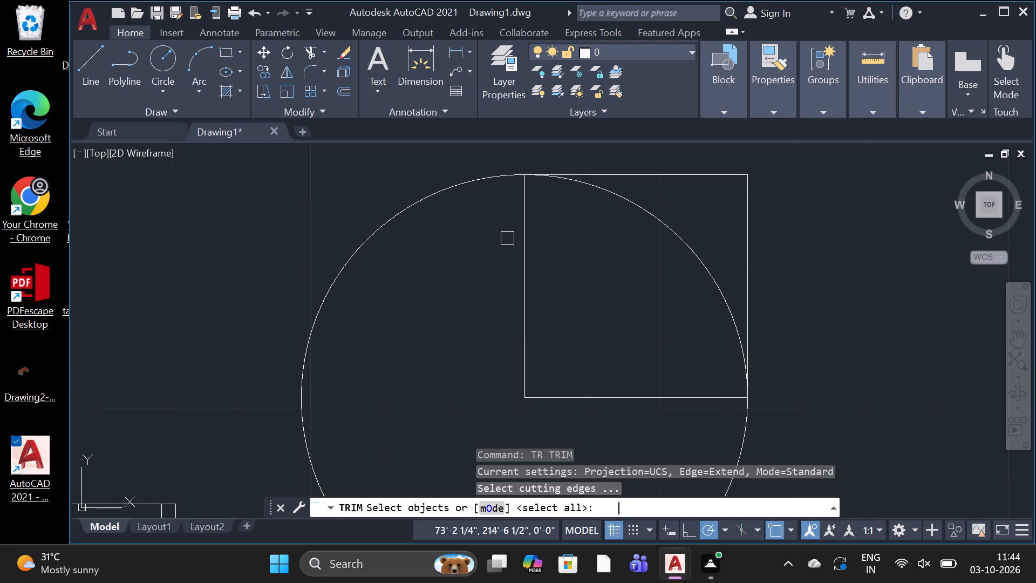
pyautogui.press('space')
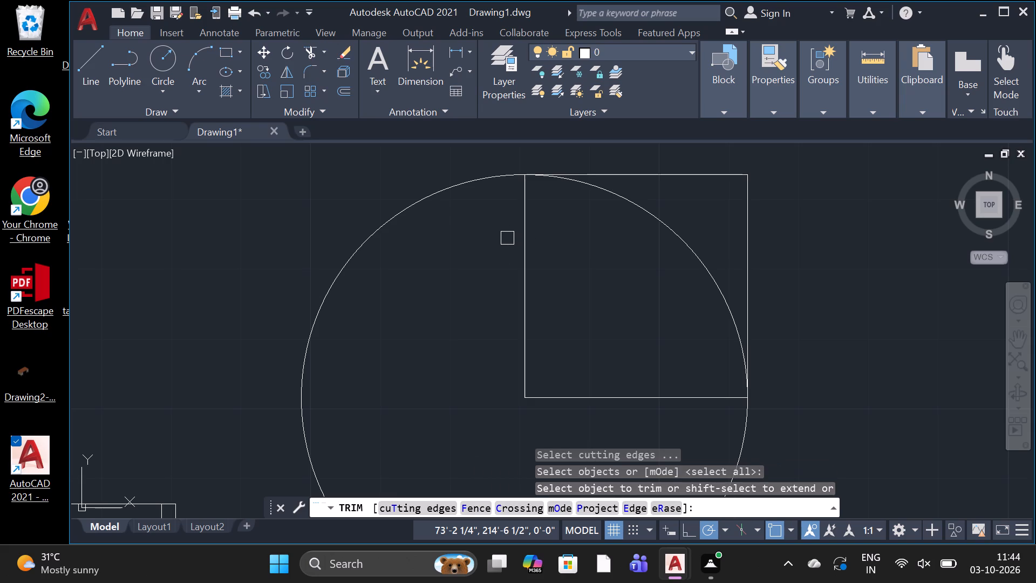
pyautogui.click(703, 172)
pyautogui.click(745, 209)
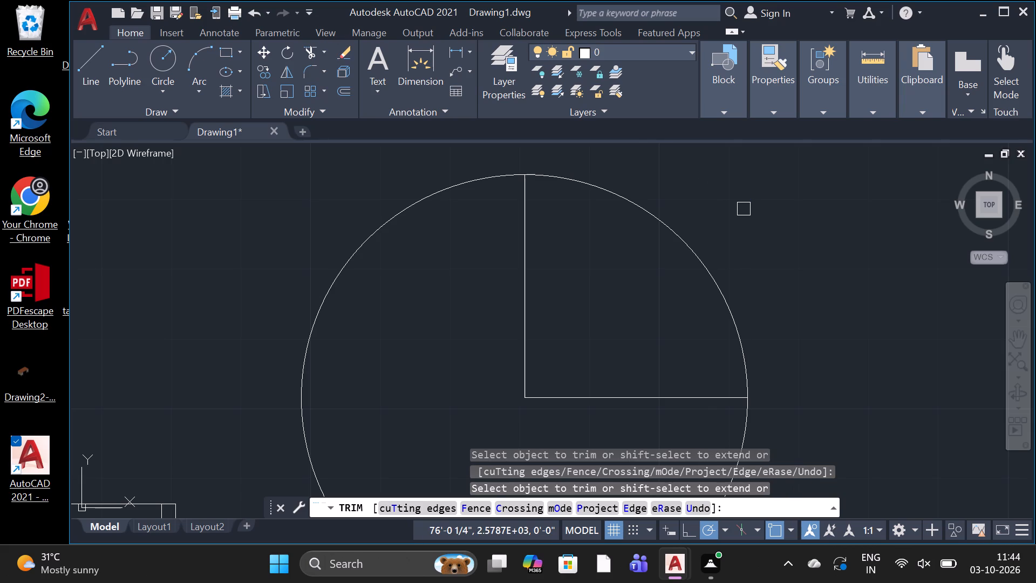
# Trim away the western and bottom portions of the circle outside the quarter door swing, including the leftover arc pieces.
pyautogui.click(423, 197)
pyautogui.scroll(-3, 423, 197)
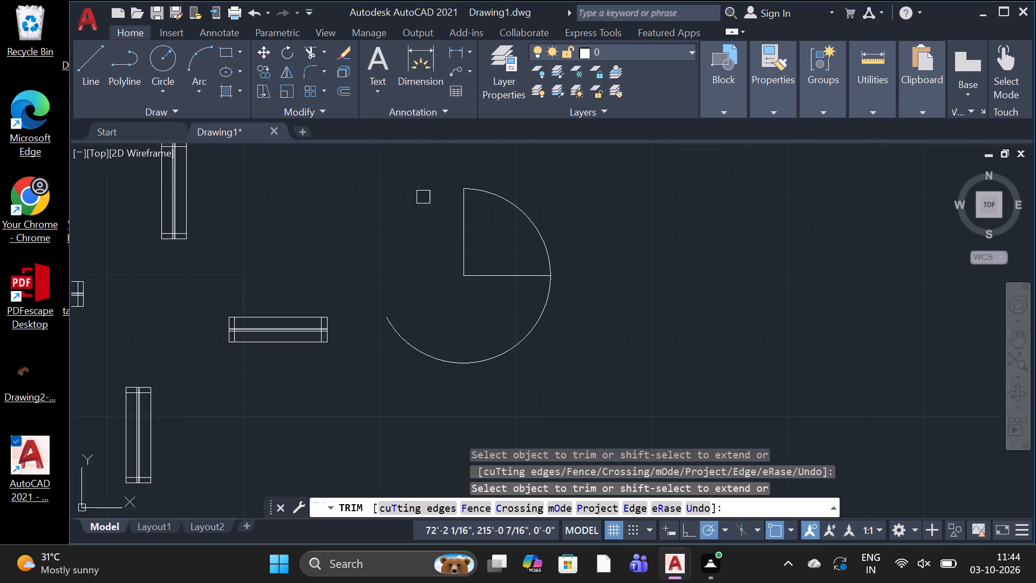
pyautogui.click(448, 306)
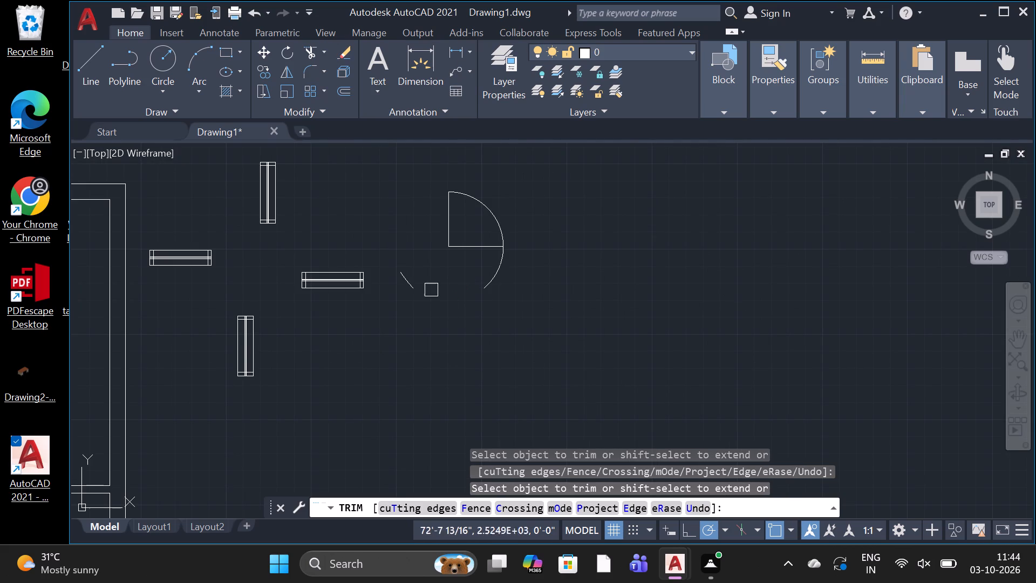
pyautogui.click(415, 281)
pyautogui.doubleClick(408, 282)
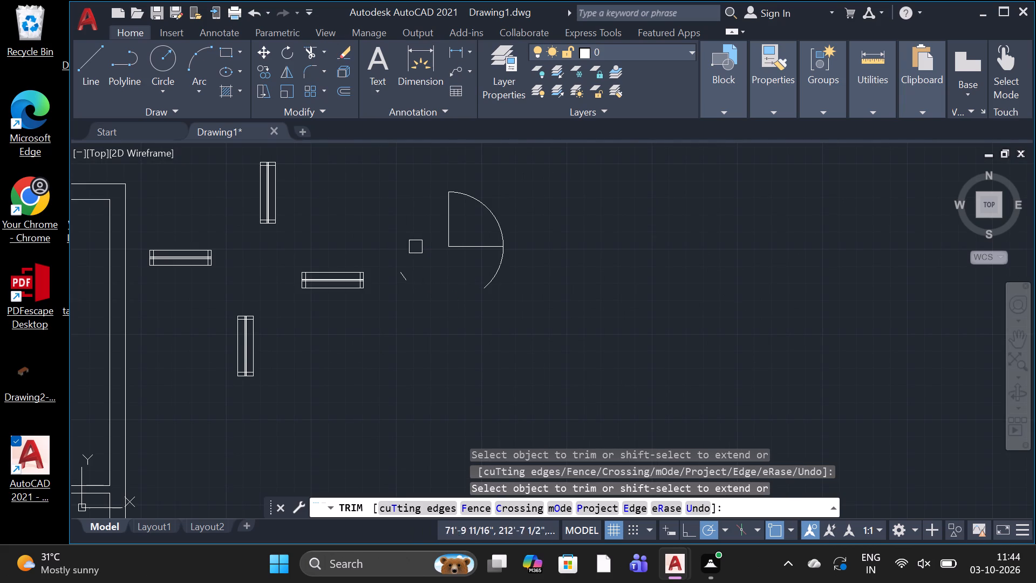
pyautogui.moveTo(415, 247); pyautogui.dragTo(384, 301)
pyautogui.click(383, 301)
pyautogui.doubleClick(402, 276)
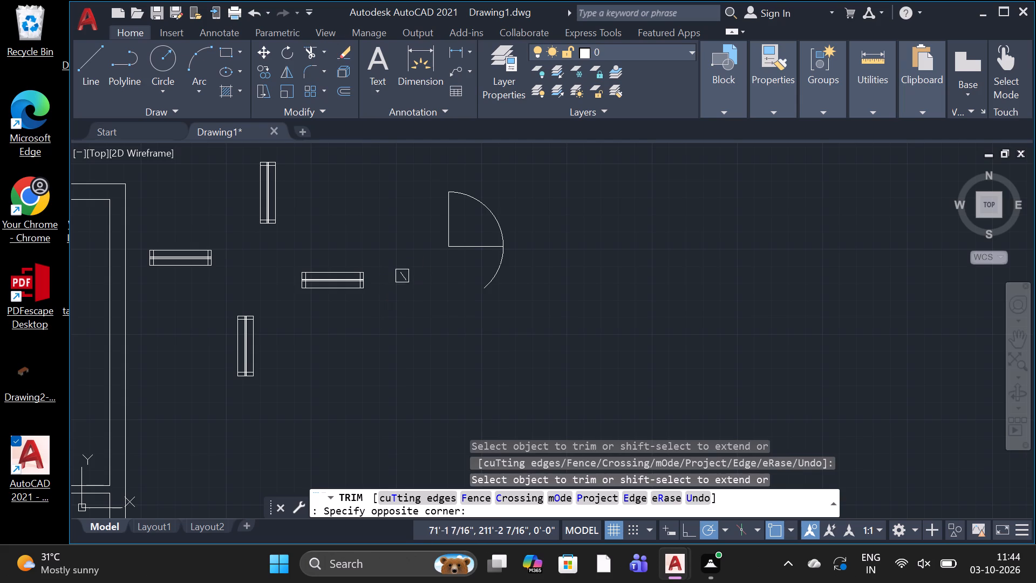
pyautogui.doubleClick(403, 275)
pyautogui.tripleClick(406, 275)
pyautogui.tripleClick(406, 276)
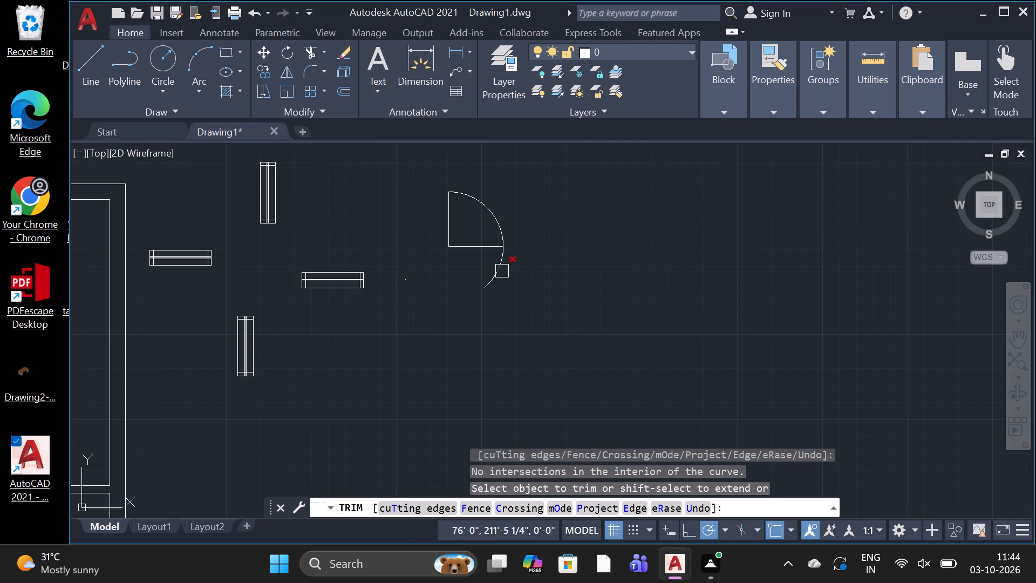
# Trim away the remaining southeast arc below the door swing's horizontal edge and end the Trim command.
pyautogui.scroll(4, 501, 271)
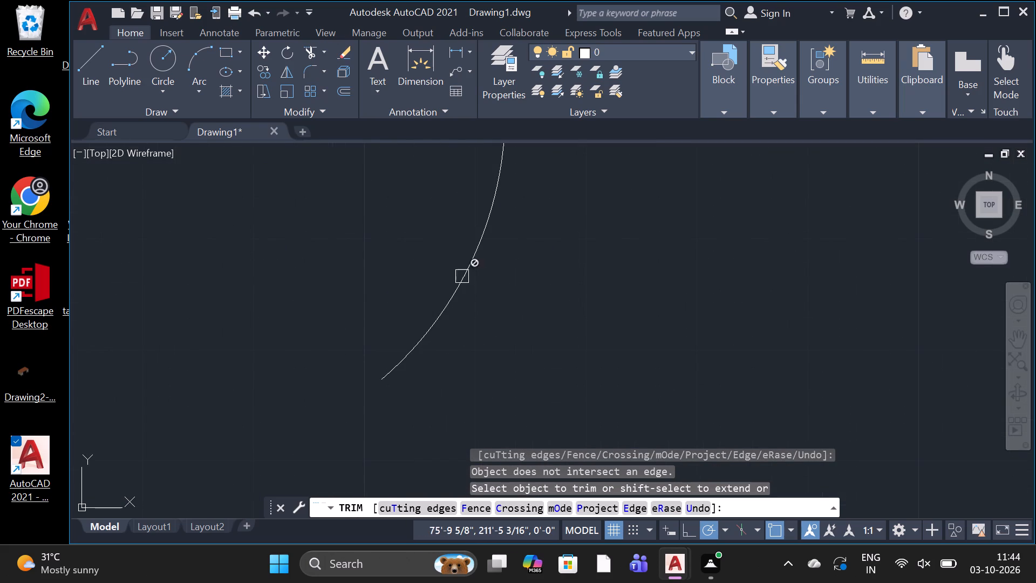
pyautogui.click(449, 285)
pyautogui.click(448, 296)
pyautogui.moveTo(598, 350); pyautogui.dragTo(323, 226)
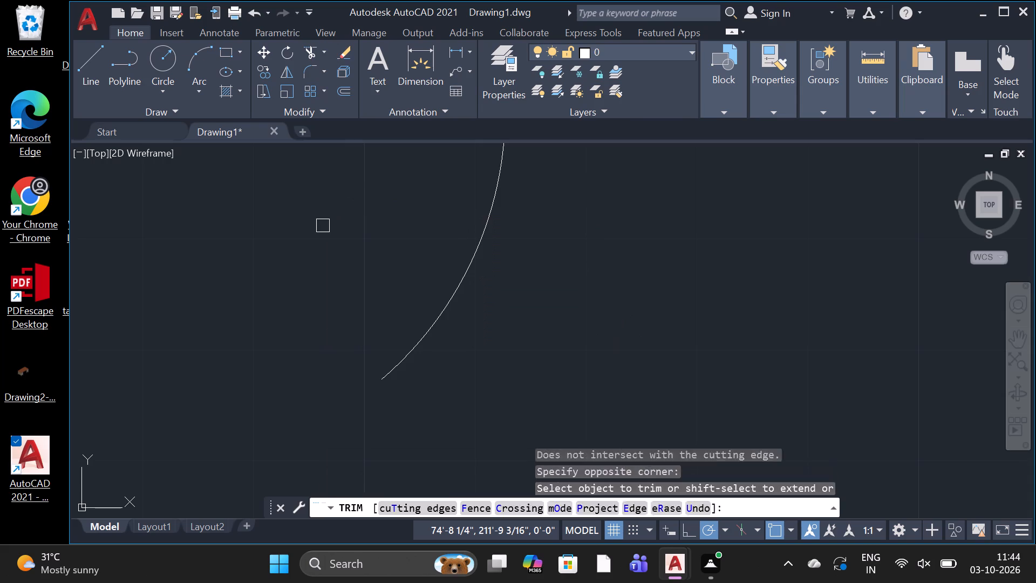
pyautogui.click(323, 226)
pyautogui.scroll(-3, 323, 226)
pyautogui.click(385, 217)
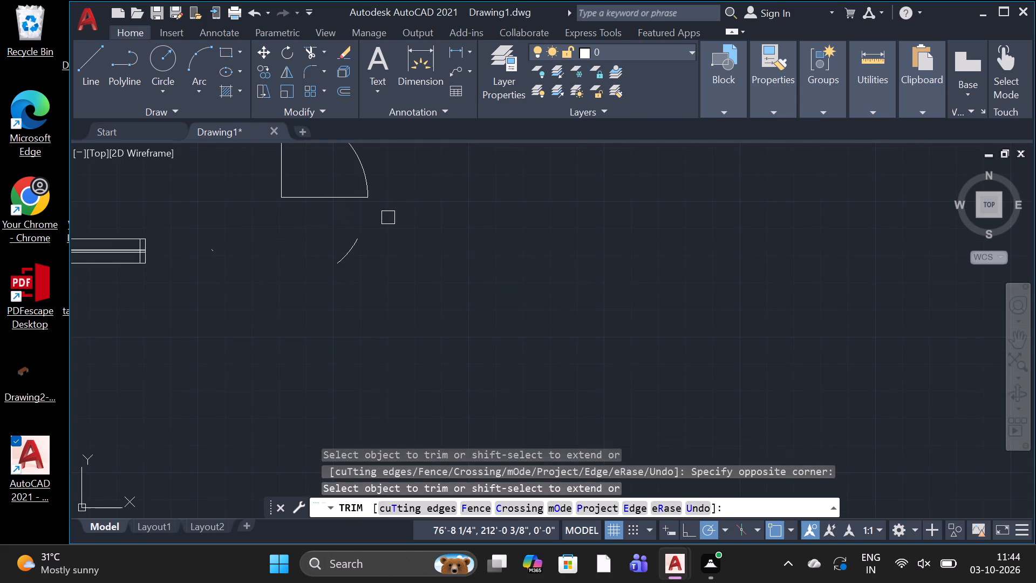
pyautogui.moveTo(373, 240); pyautogui.dragTo(315, 278)
pyautogui.doubleClick(315, 278)
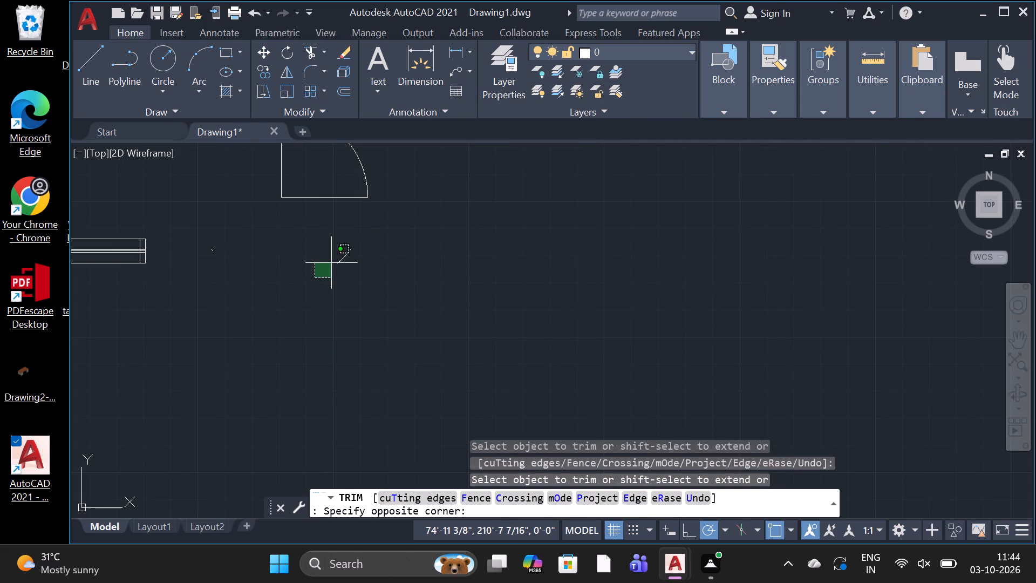
pyautogui.tripleClick(331, 263)
pyautogui.click(331, 263)
pyautogui.tripleClick(343, 252)
pyautogui.moveTo(345, 252); pyautogui.dragTo(350, 250)
pyautogui.moveTo(351, 250); pyautogui.dragTo(363, 249)
pyautogui.click(363, 250)
pyautogui.doubleClick(367, 250)
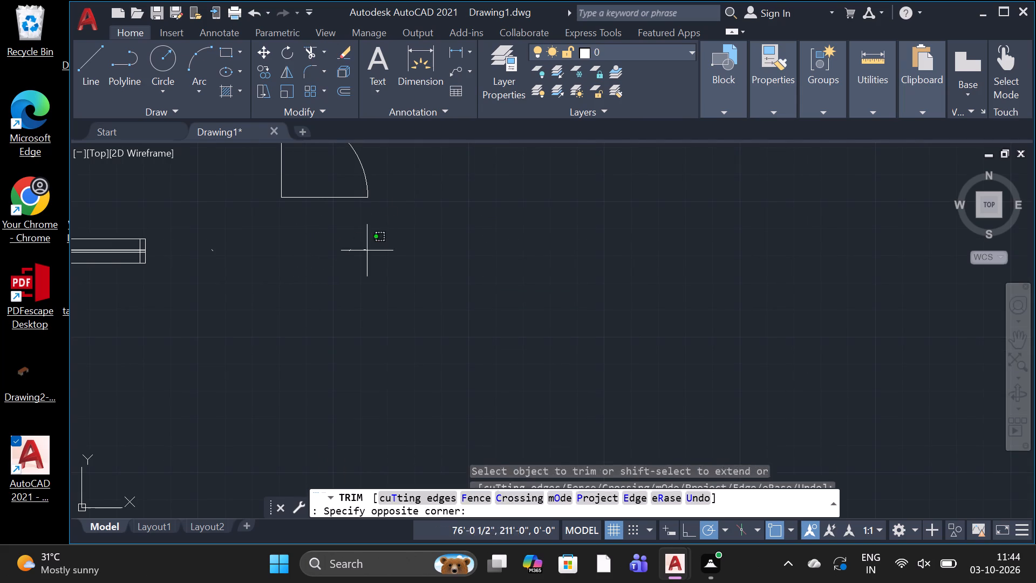
pyautogui.moveTo(392, 245); pyautogui.dragTo(175, 256)
pyautogui.doubleClick(175, 256)
pyautogui.moveTo(183, 250); pyautogui.dragTo(313, 275)
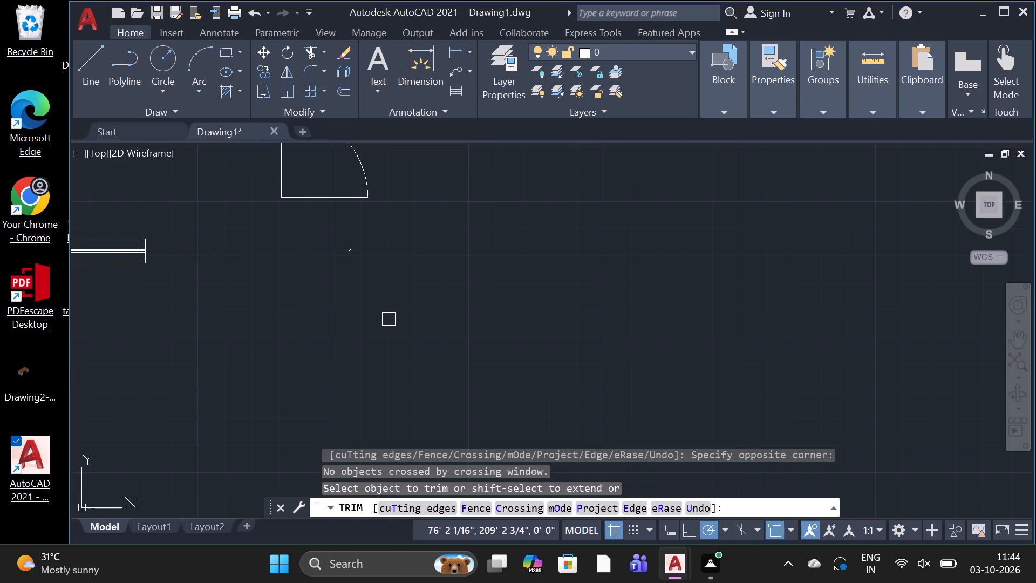
pyautogui.press('Escape')
# Draw the door leaf's inner line: from the swing's lower-left corner go 2" along the bottom edge, then straight up to the arc.
pyautogui.scroll(-4, 388, 319)
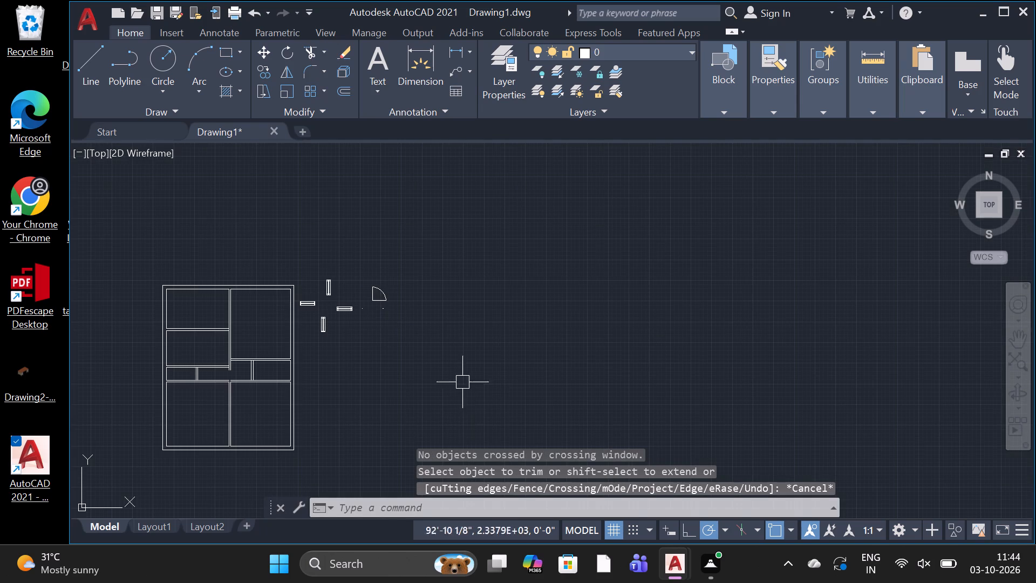
pyautogui.scroll(3, 394, 288)
pyautogui.scroll(1, 347, 320)
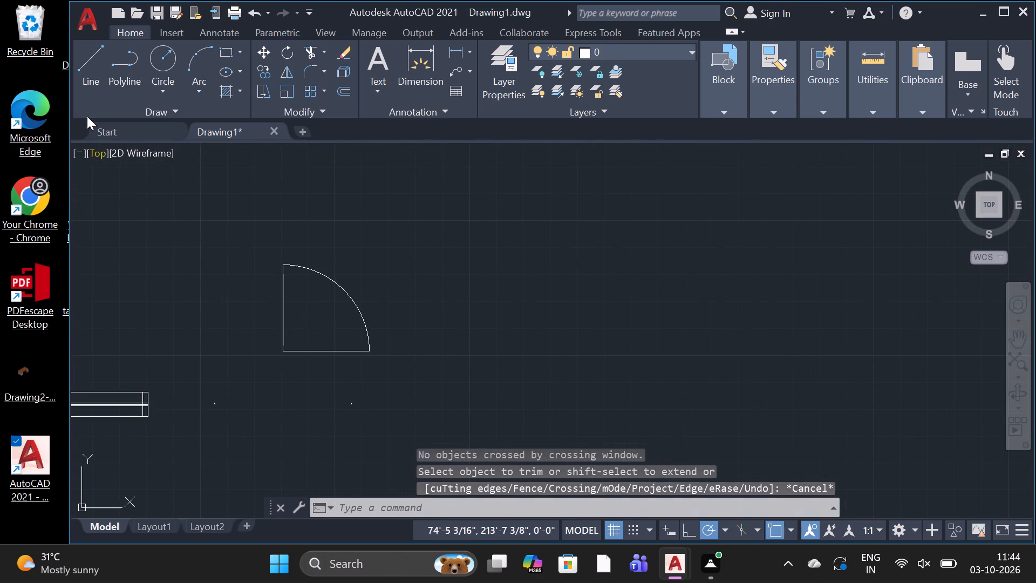
pyautogui.moveTo(80, 69); pyautogui.dragTo(77, 74)
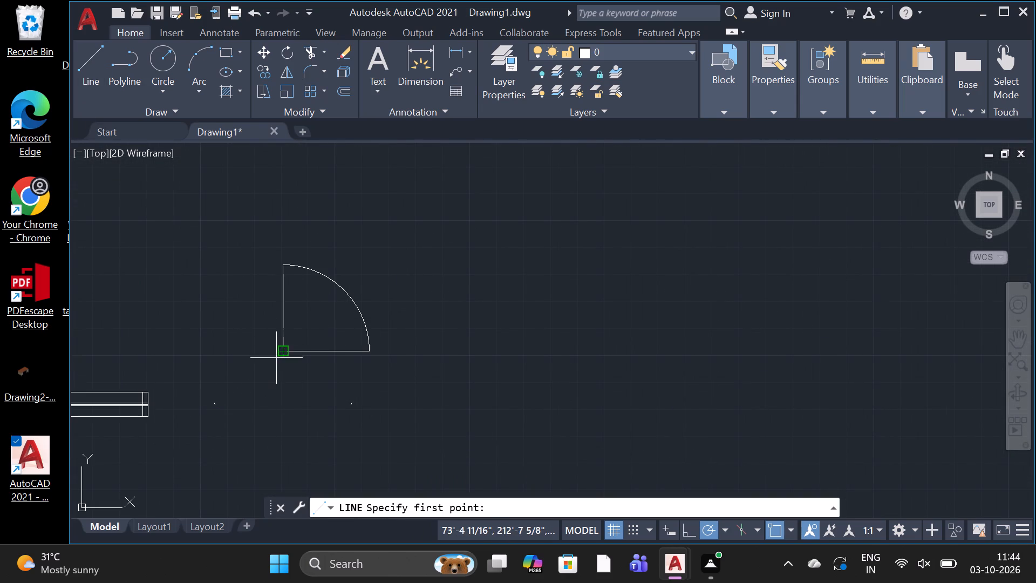
pyautogui.scroll(4, 276, 358)
pyautogui.click(317, 324)
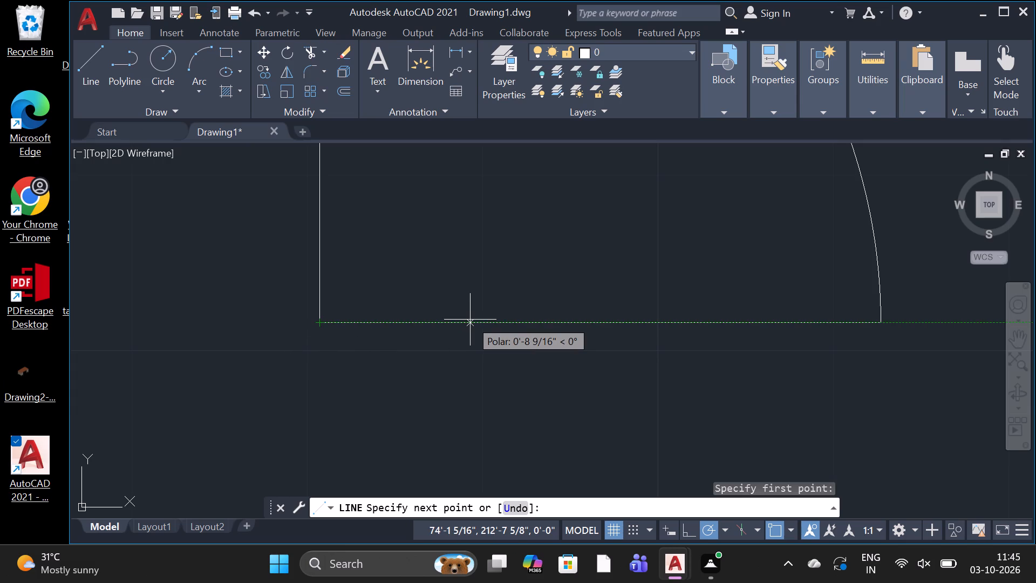
pyautogui.write('2"')
pyautogui.press('space')
pyautogui.scroll(-3, 462, 320)
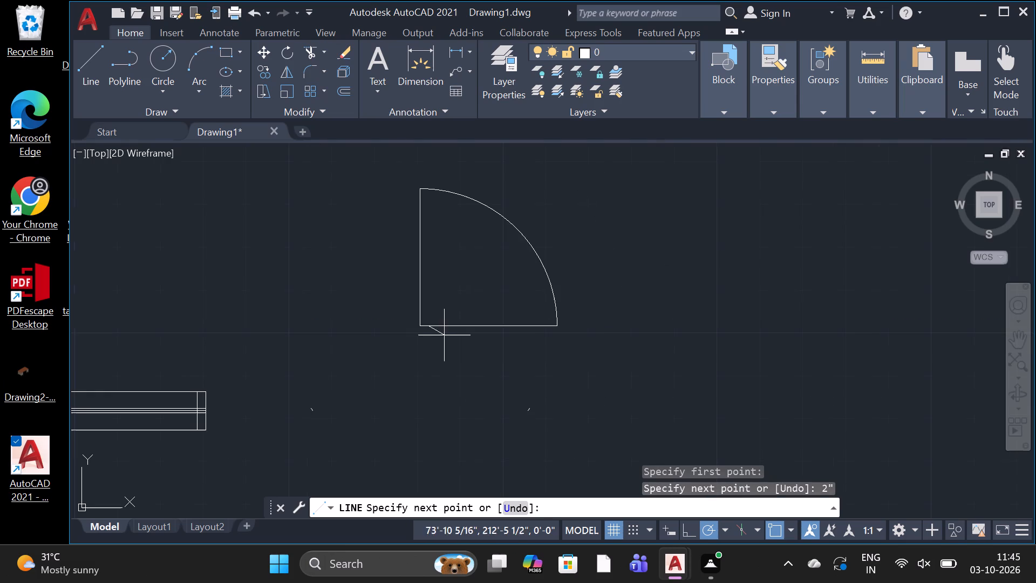
pyautogui.scroll(1, 436, 182)
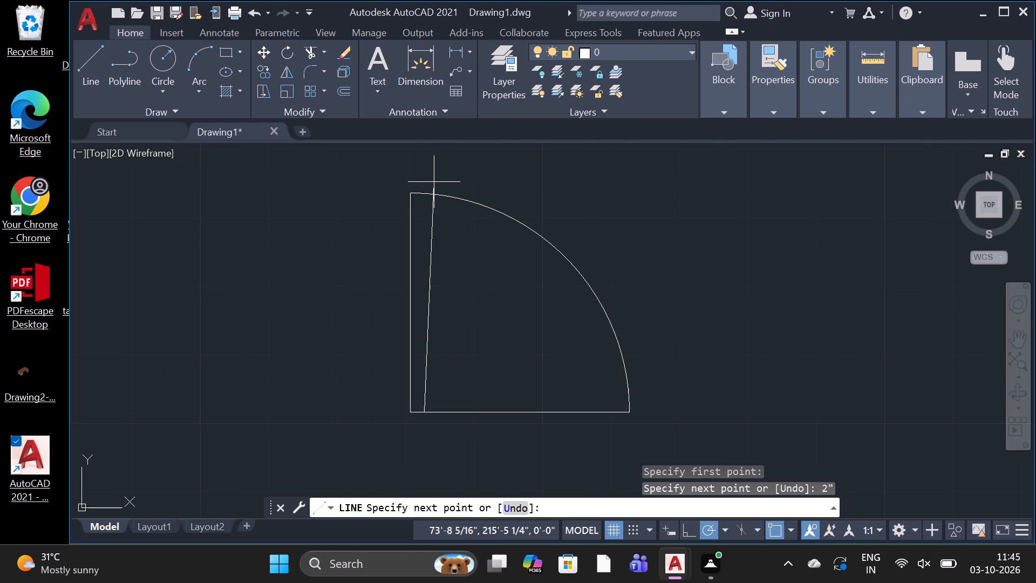
pyautogui.click(427, 193)
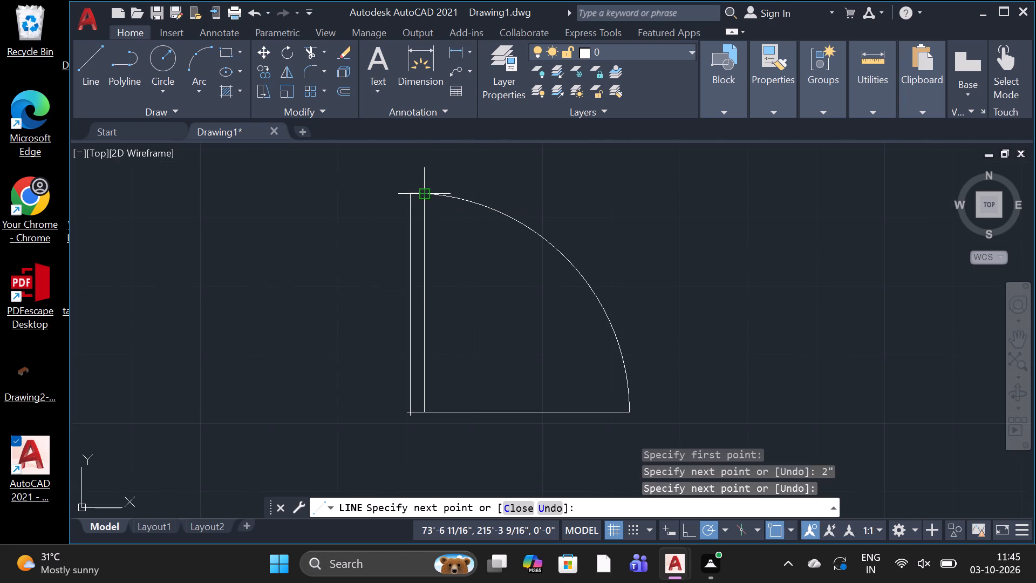
pyautogui.press('space')
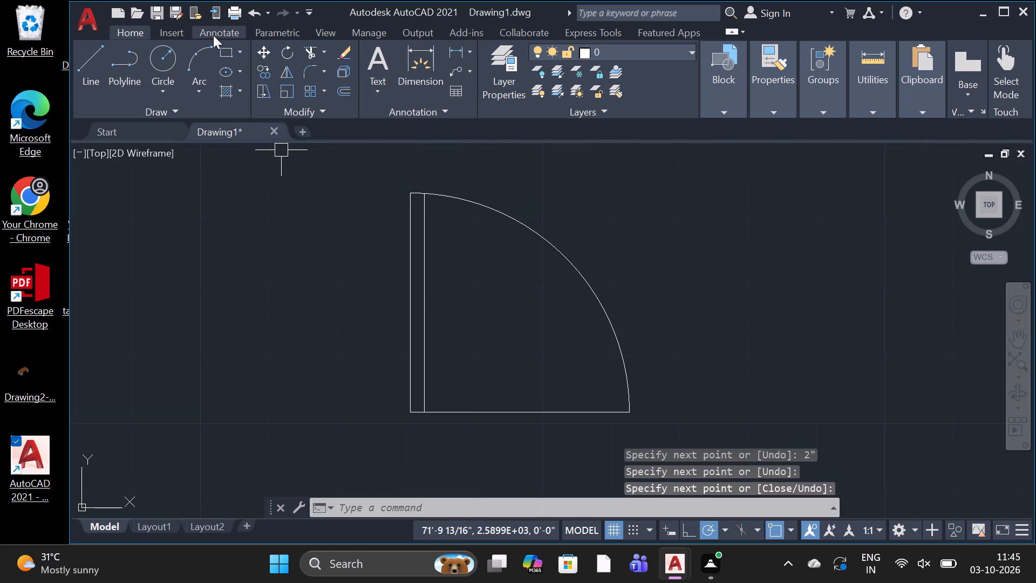
# Draw a small jamb rectangle outward from the door leaf's lower-left corner, placing its opposite corner 2" diagonally down-left.
pyautogui.click(224, 50)
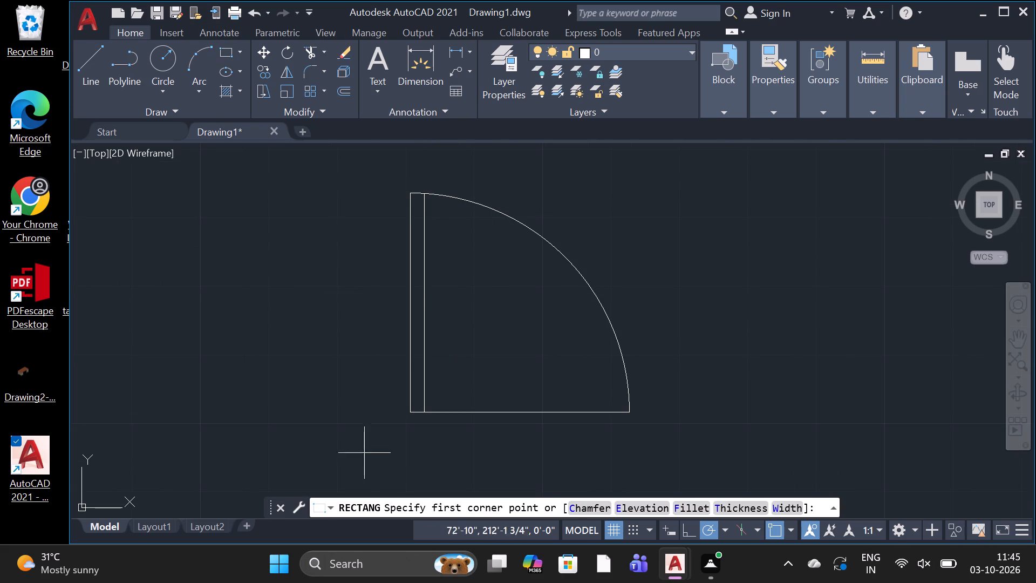
pyautogui.click(406, 413)
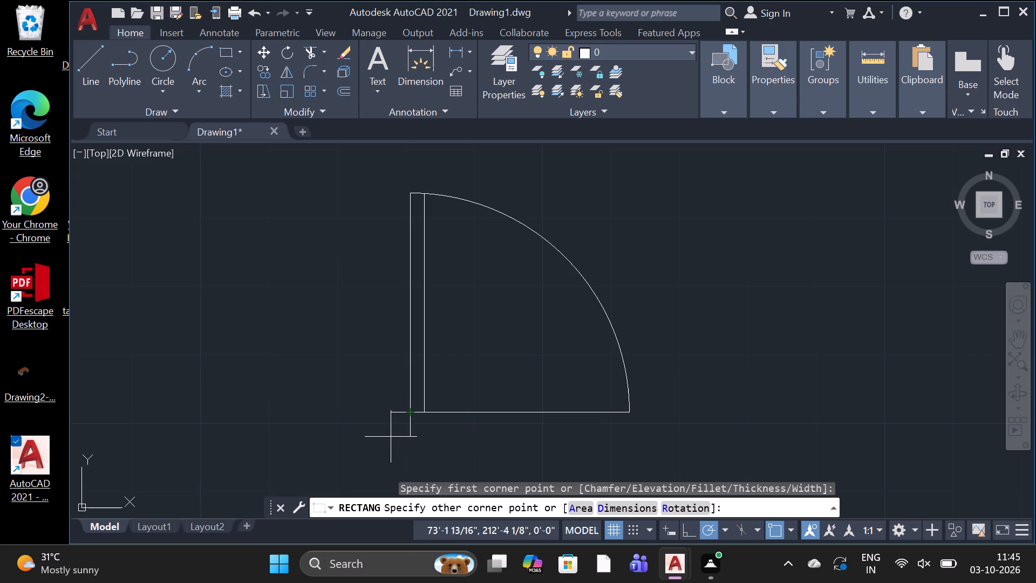
pyautogui.press('2')
pyautogui.hotkey('shift', '"')
pyautogui.press('space')
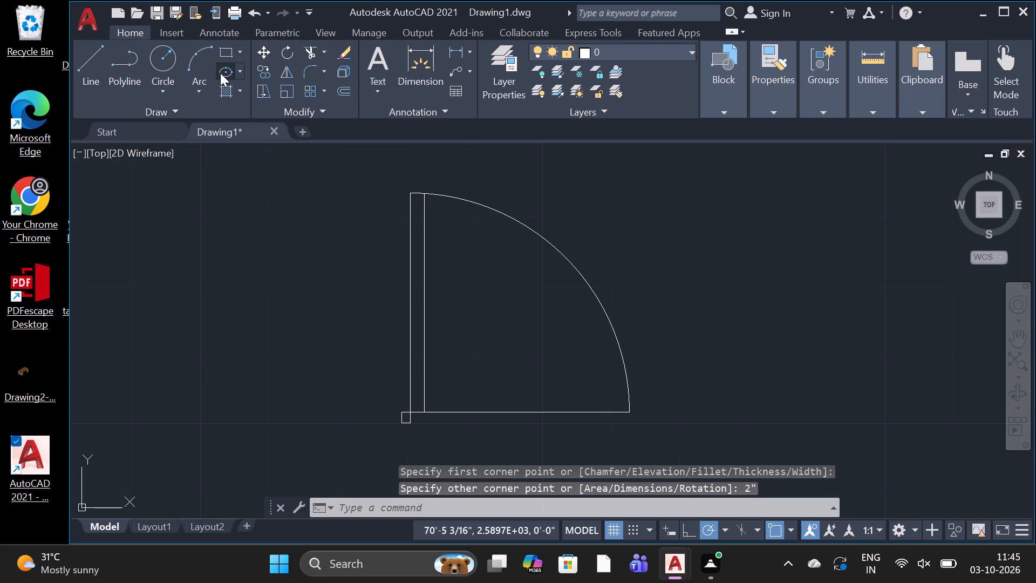
# Draw a matching jamb rectangle from the arc's lower end, placing its opposite corner 2" diagonally down-right.
pyautogui.click(227, 52)
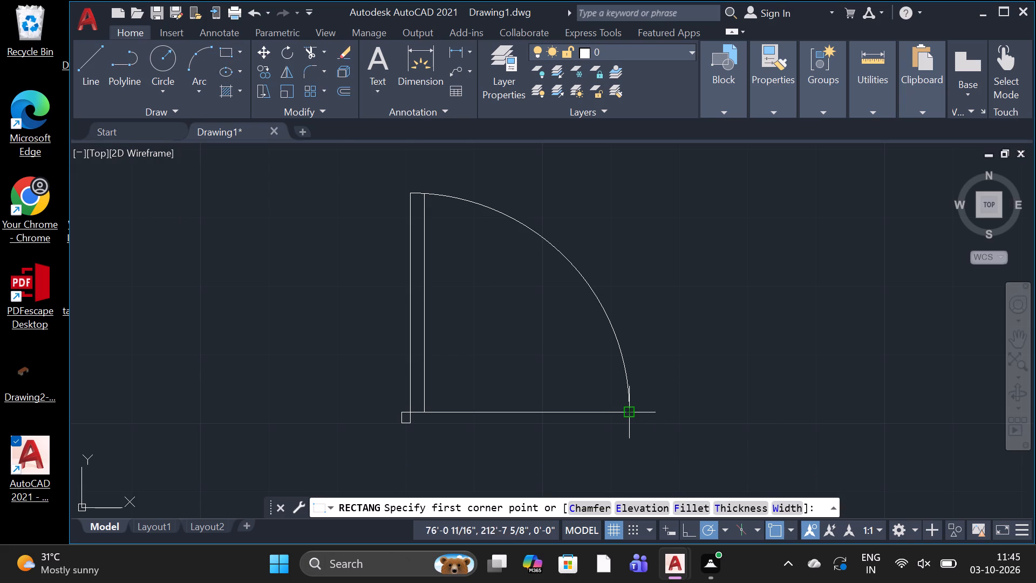
pyautogui.scroll(3, 629, 408)
pyautogui.click(633, 431)
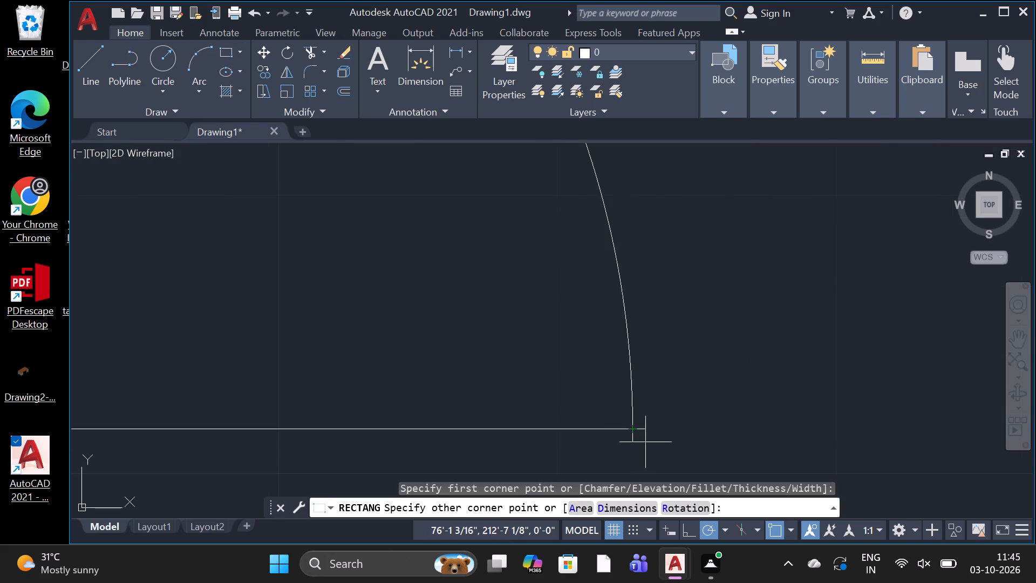
pyautogui.press('2')
pyautogui.hotkey('shift', '"')
pyautogui.press('space')
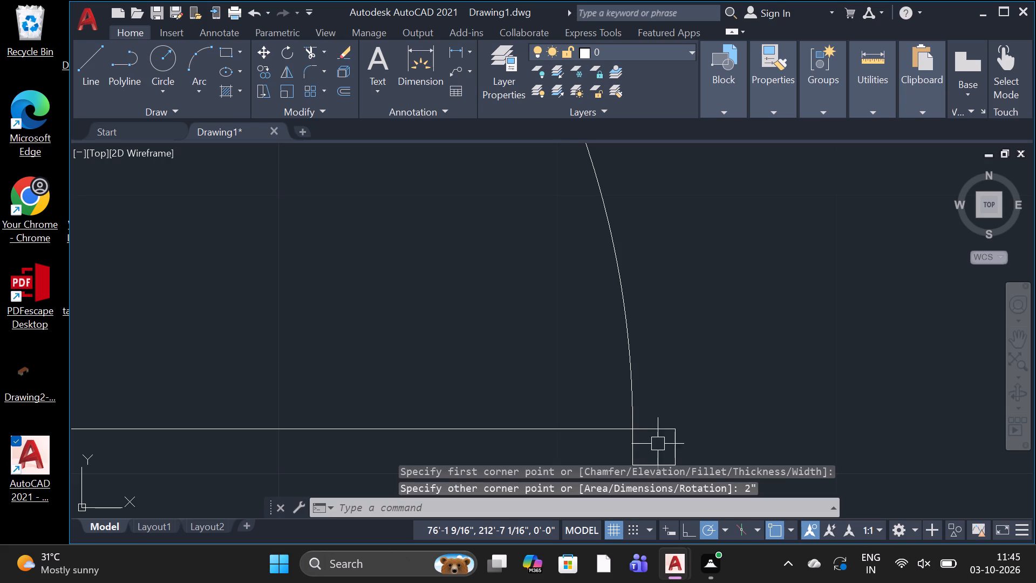
# Trim away the swing's bottom edge between the door leaf and the arc's end, using all objects as cutting edges.
pyautogui.scroll(-2, 667, 424)
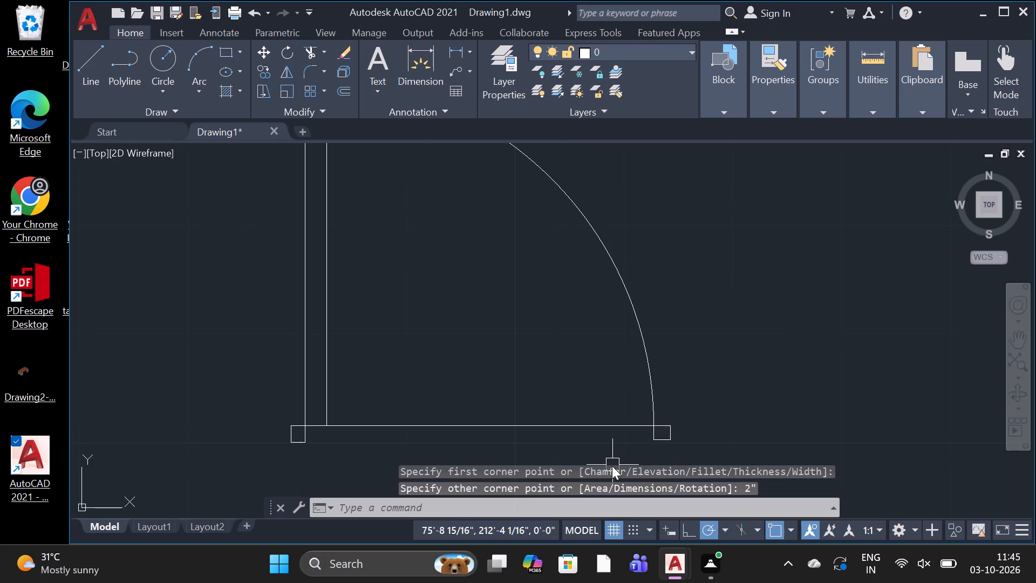
pyautogui.press('t')
pyautogui.press('r')
pyautogui.press('space')
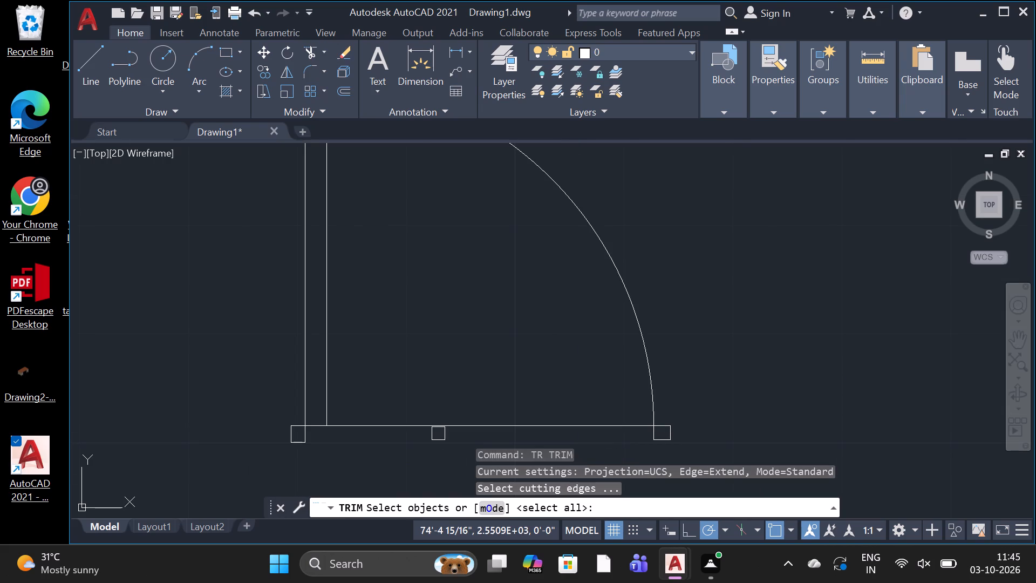
pyautogui.press('space')
pyautogui.click(455, 428)
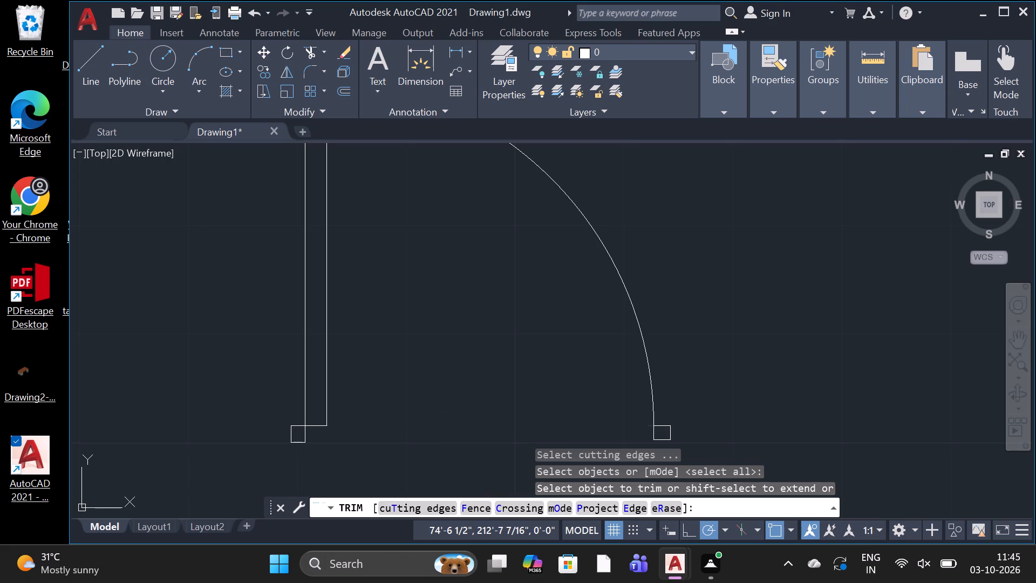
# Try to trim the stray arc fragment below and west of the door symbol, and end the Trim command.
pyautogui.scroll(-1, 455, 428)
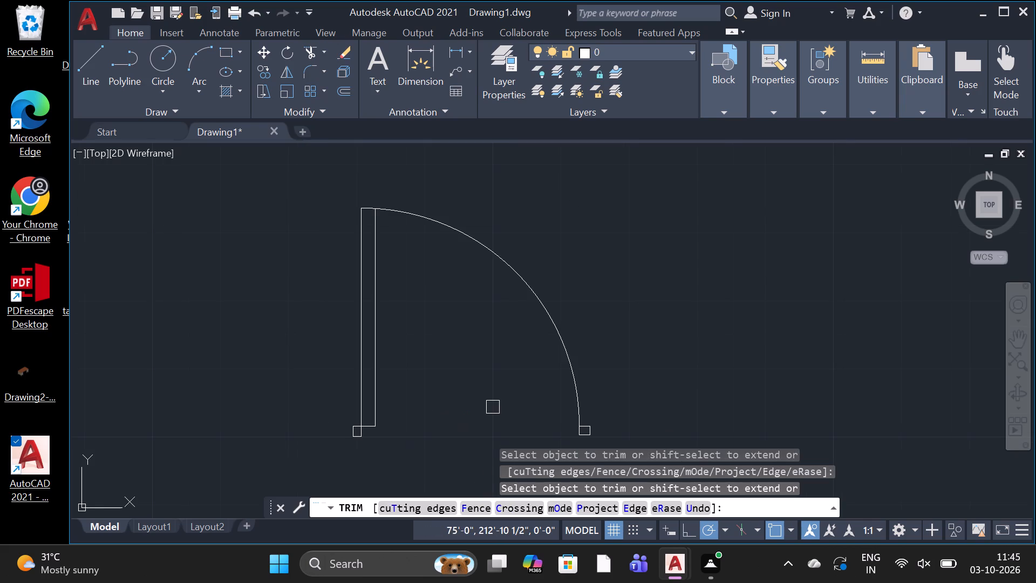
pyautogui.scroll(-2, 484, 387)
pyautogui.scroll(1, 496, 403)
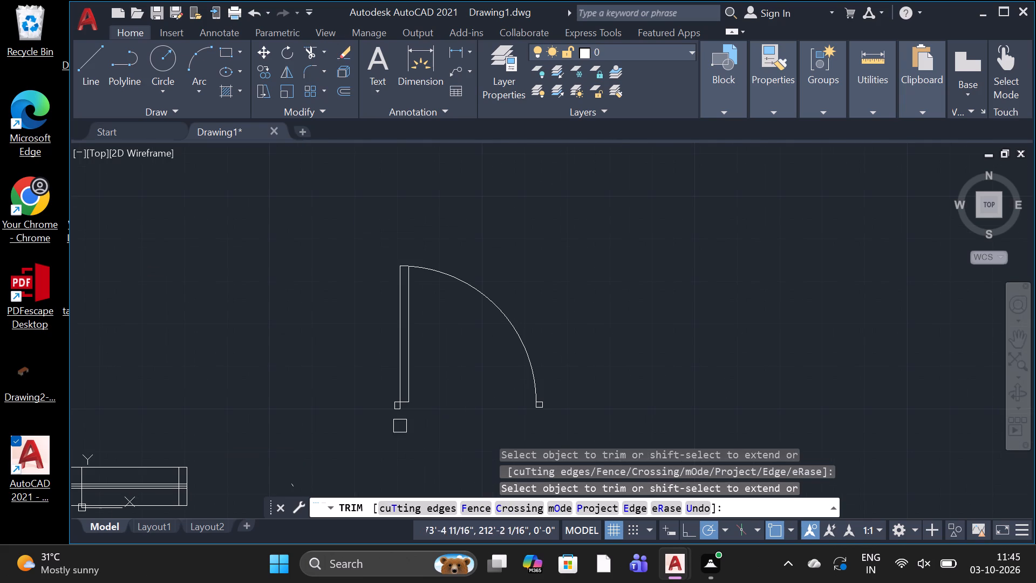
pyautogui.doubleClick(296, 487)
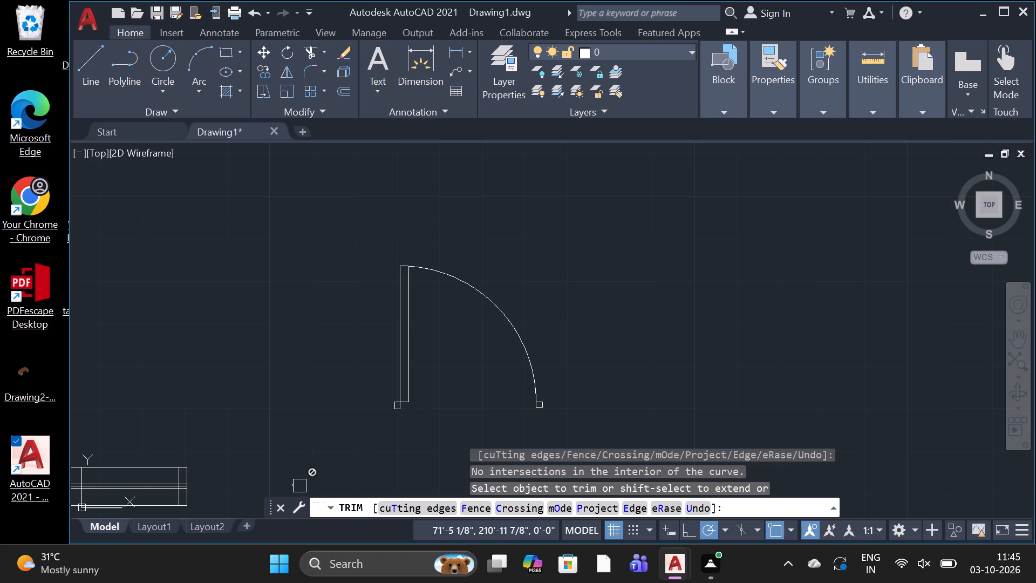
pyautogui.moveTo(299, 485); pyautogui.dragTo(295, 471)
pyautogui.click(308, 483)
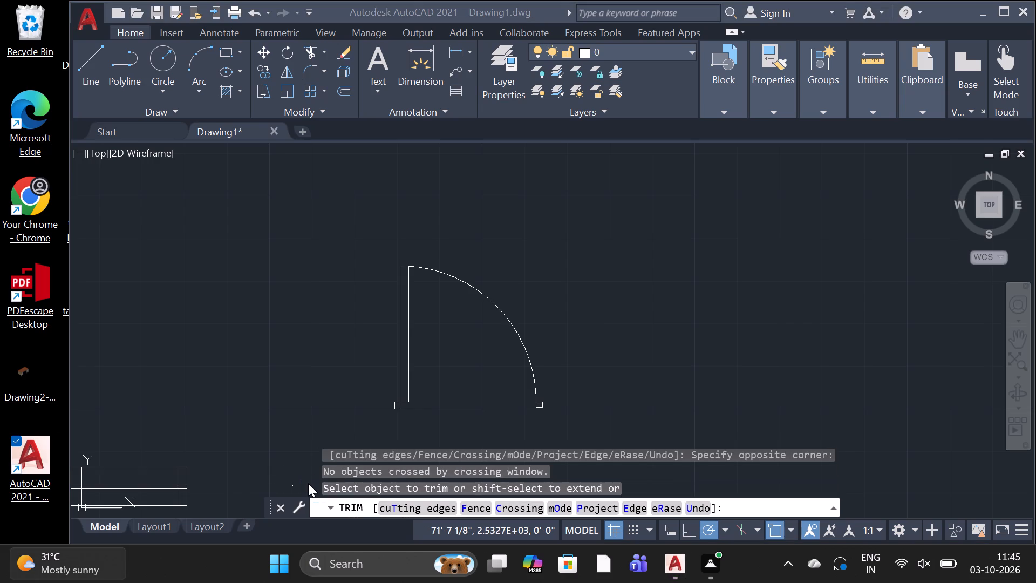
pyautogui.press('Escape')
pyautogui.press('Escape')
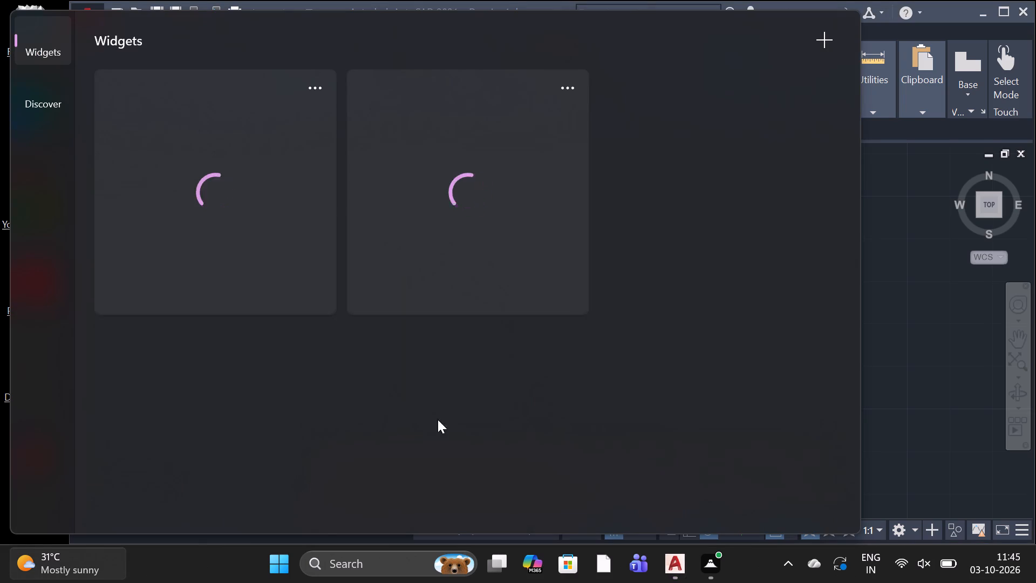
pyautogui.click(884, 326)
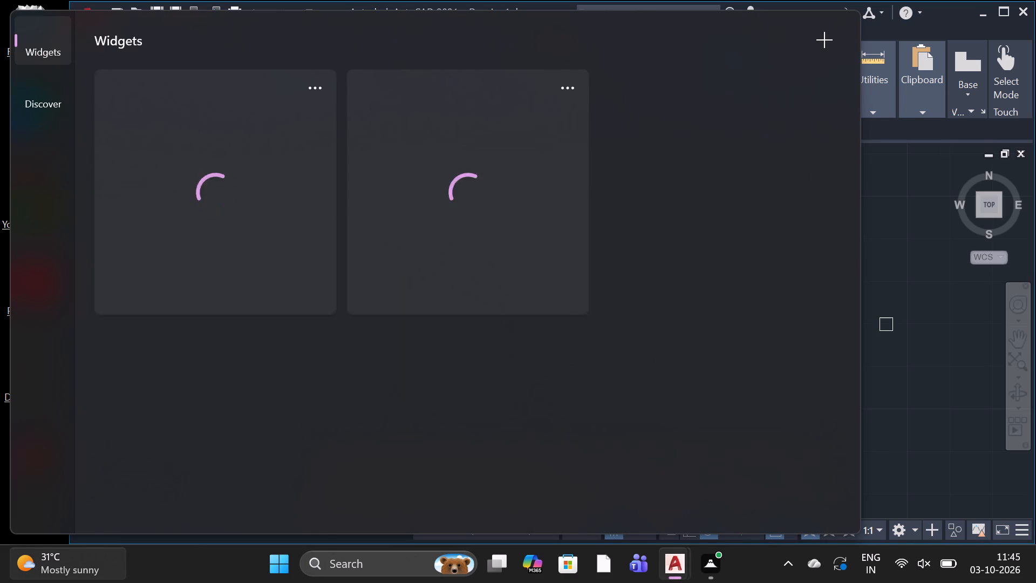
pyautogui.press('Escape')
# Mirror the whole door symbol about a vertical line to its east, keeping the original.
pyautogui.scroll(2, 483, 405)
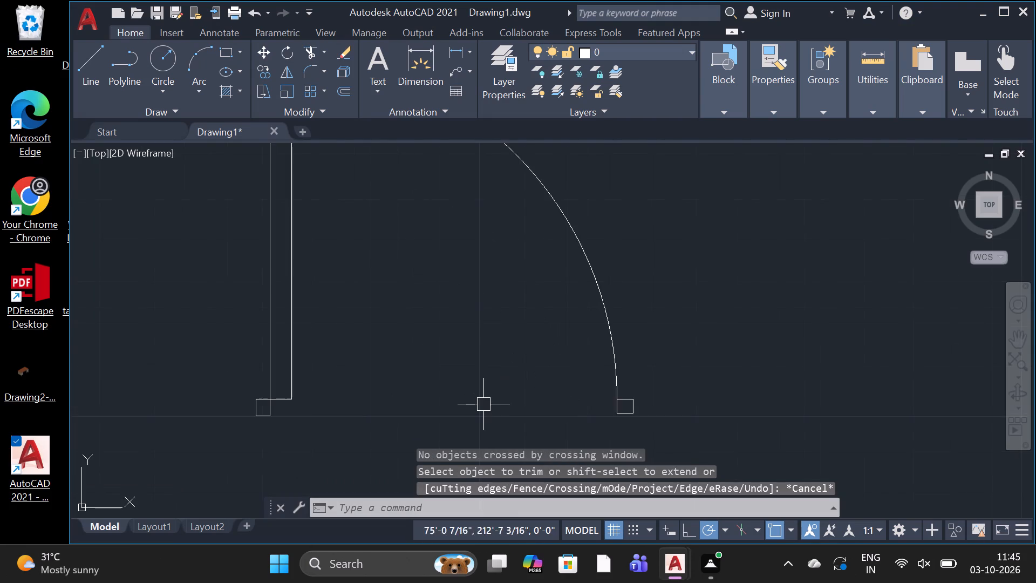
pyautogui.scroll(-1, 483, 404)
pyautogui.write('MI')
pyautogui.press('space')
pyautogui.moveTo(659, 297); pyautogui.dragTo(652, 287)
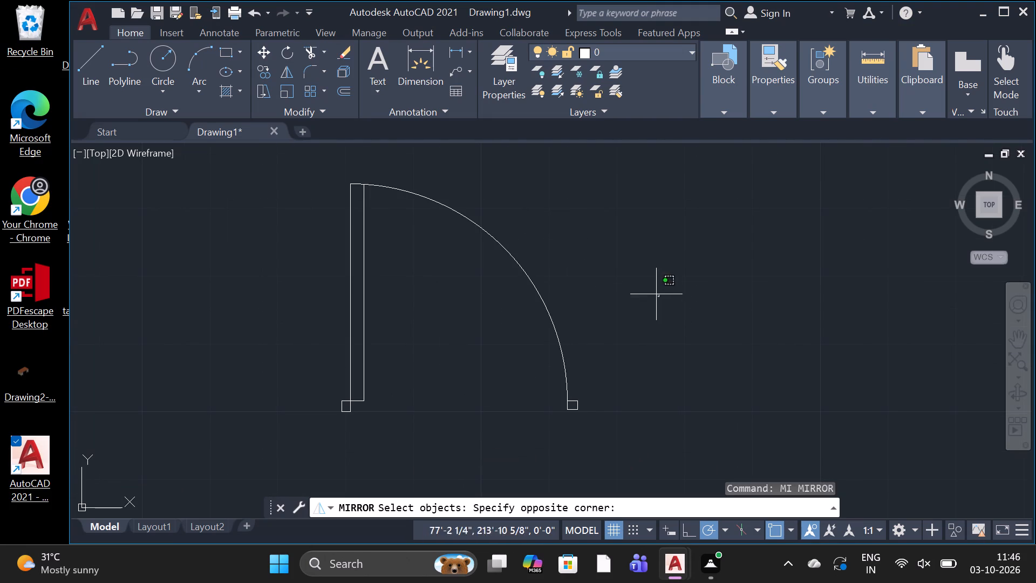
pyautogui.moveTo(652, 287); pyautogui.dragTo(640, 268)
pyautogui.click(693, 207)
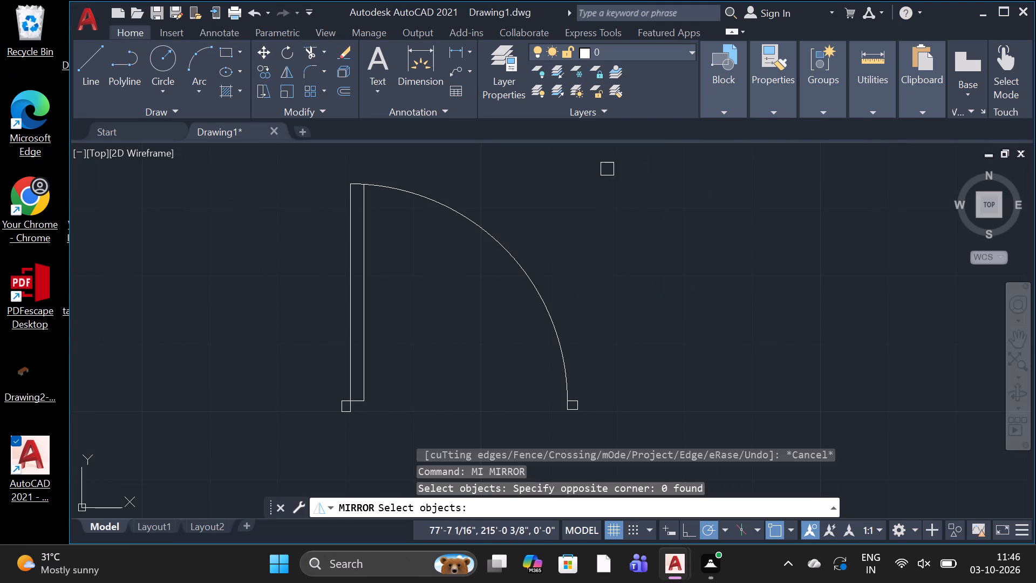
pyautogui.moveTo(591, 158); pyautogui.dragTo(574, 147)
pyautogui.click(338, 439)
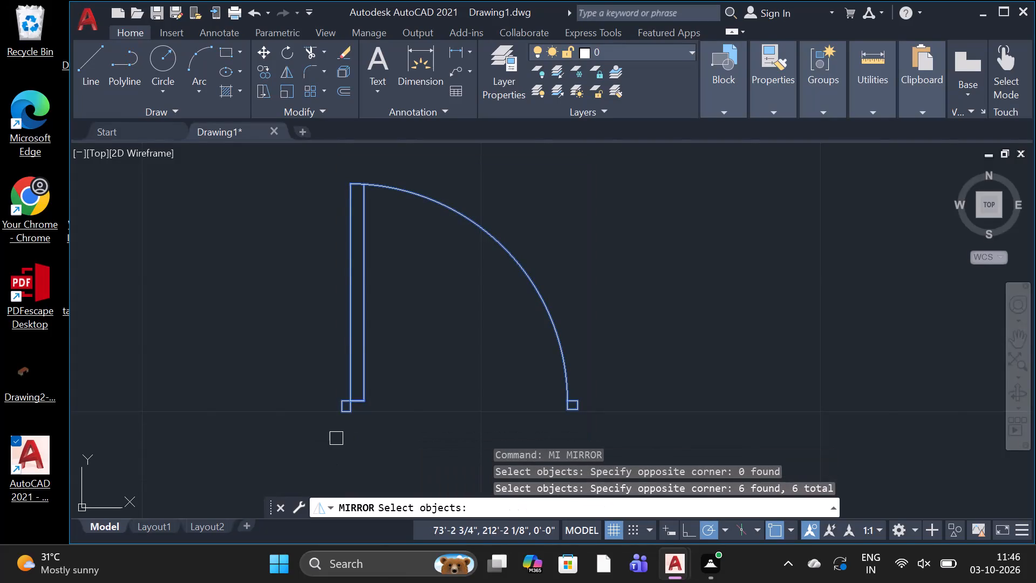
pyautogui.press('space')
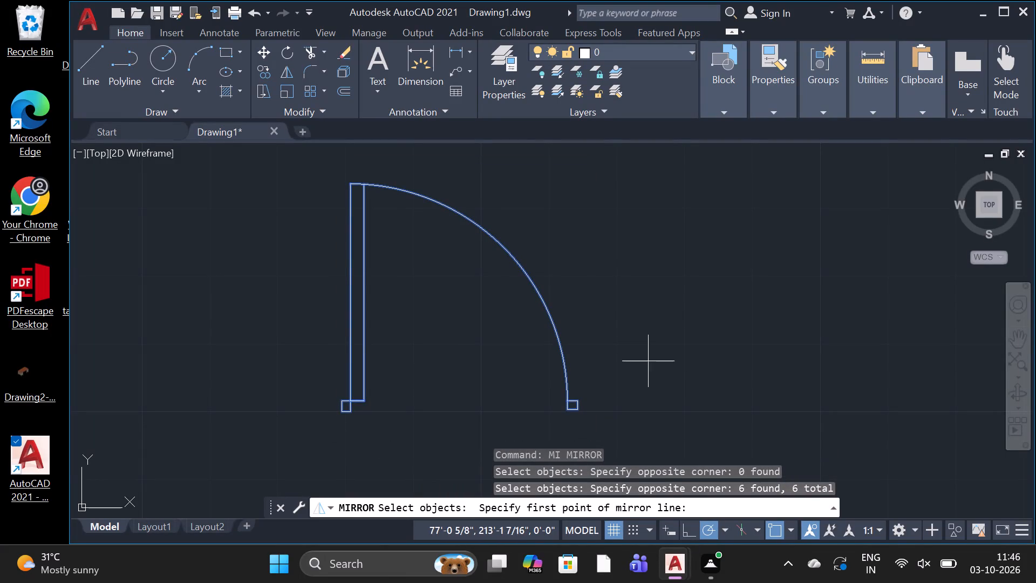
pyautogui.click(708, 375)
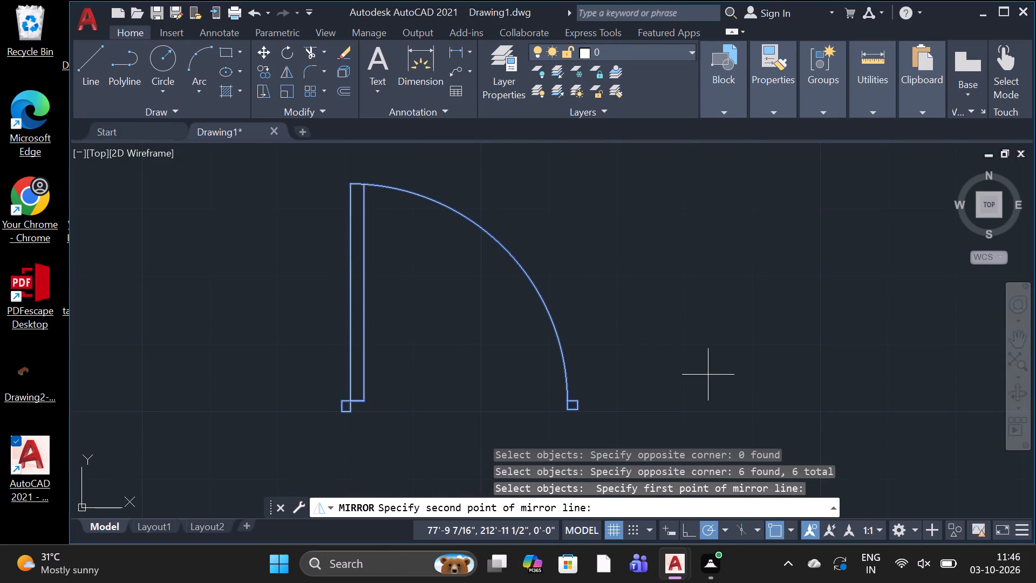
pyautogui.scroll(-2, 708, 375)
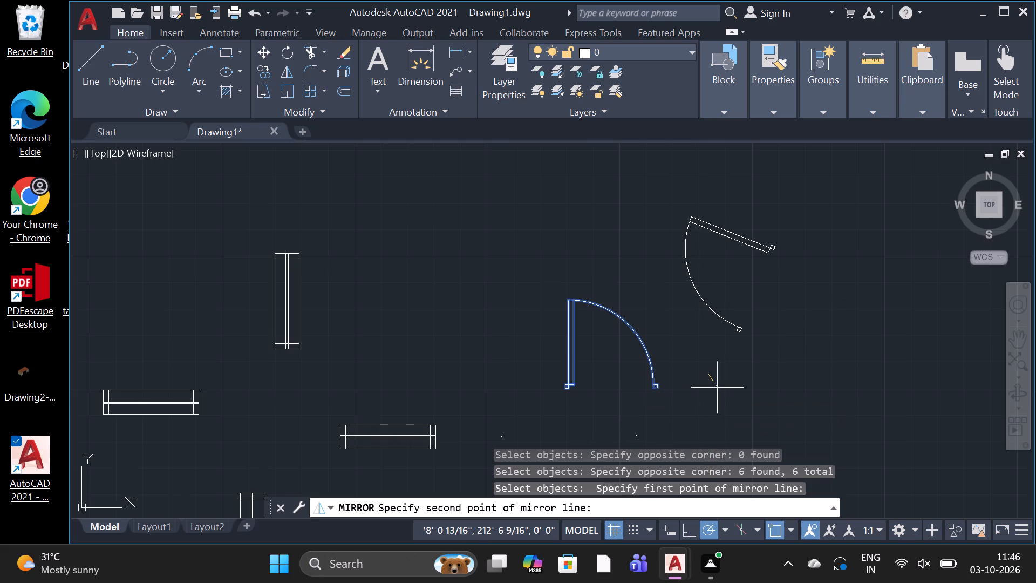
pyautogui.click(707, 403)
pyautogui.press('space')
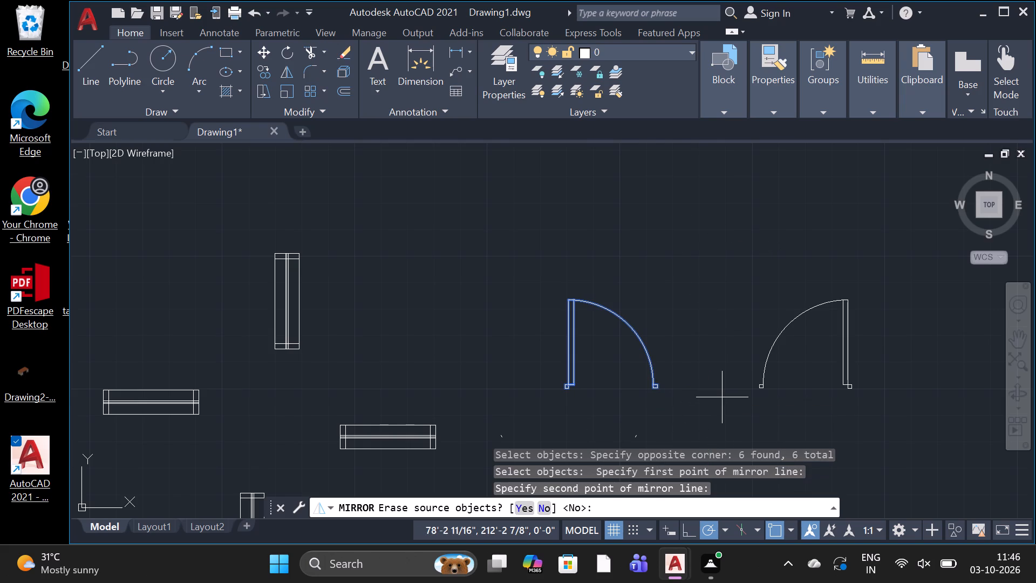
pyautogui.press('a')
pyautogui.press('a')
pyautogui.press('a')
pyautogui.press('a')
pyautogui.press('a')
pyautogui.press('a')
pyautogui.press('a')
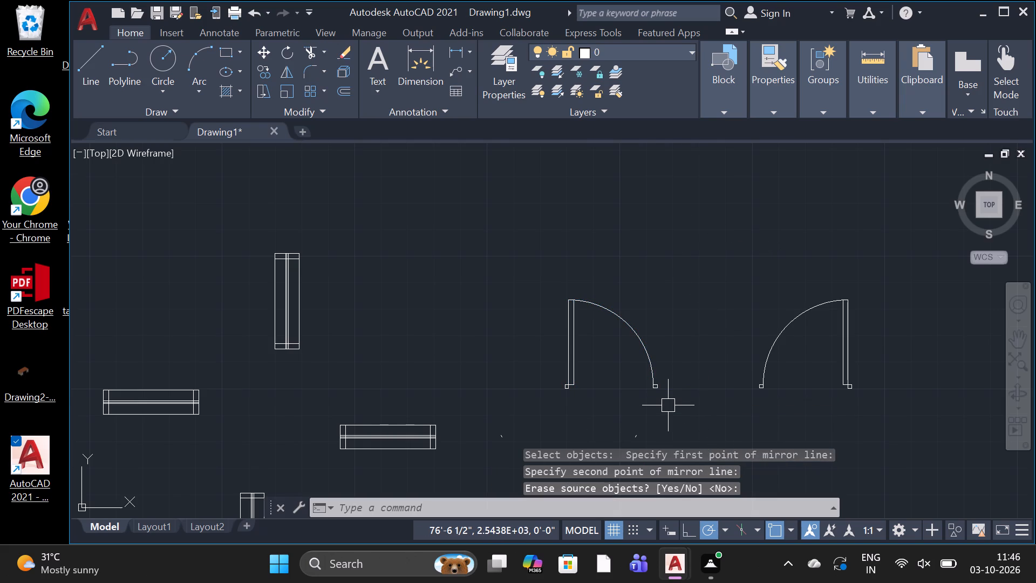
# Create a polar array of the original door symbol, picking the array center in open space just west of it.
pyautogui.press('r')
pyautogui.press('BackSpace')
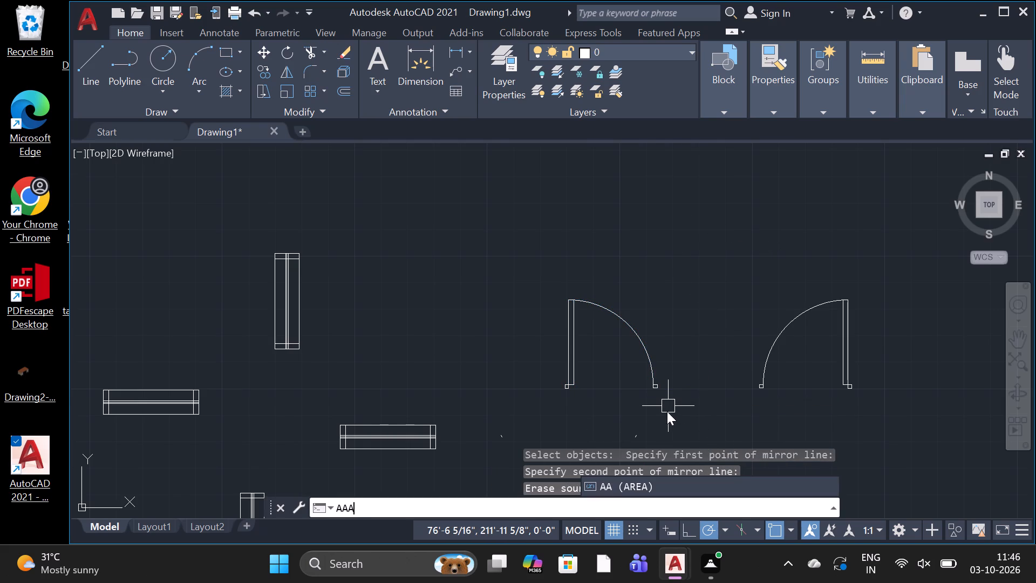
pyautogui.press('BackSpace')
pyautogui.press('BackSpace')
pyautogui.write('R')
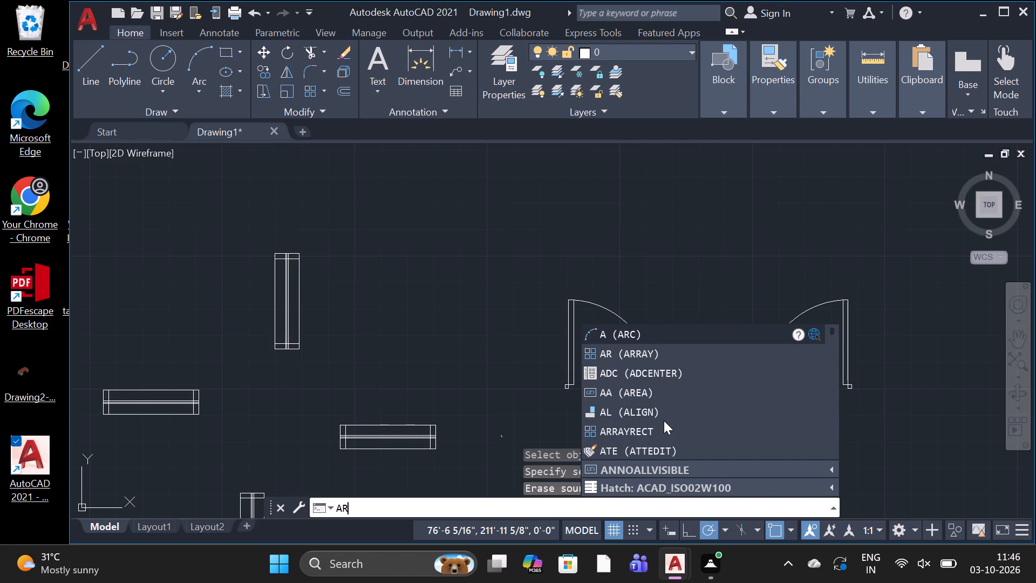
pyautogui.press('space')
pyautogui.click(730, 282)
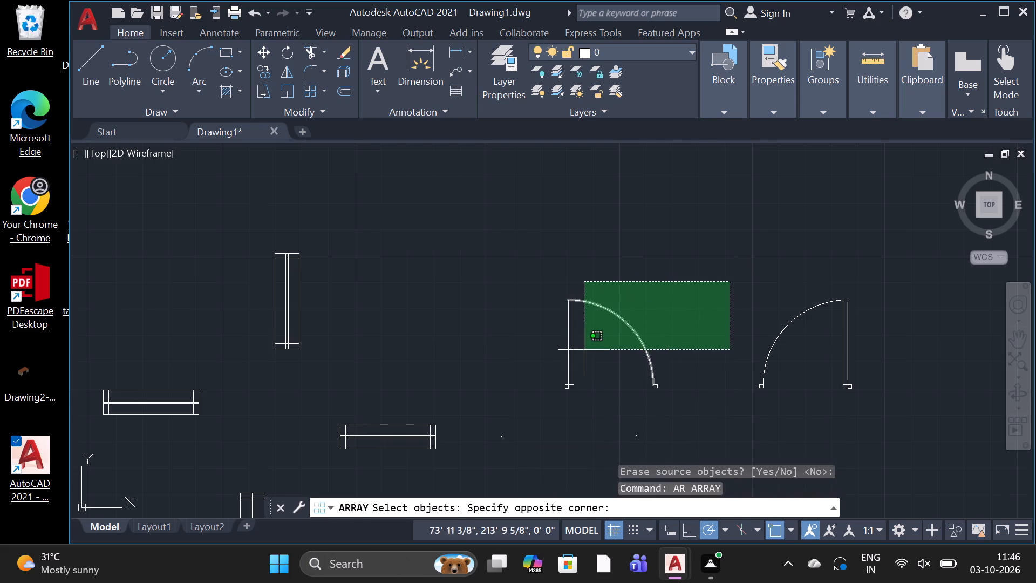
pyautogui.click(545, 435)
pyautogui.press('space')
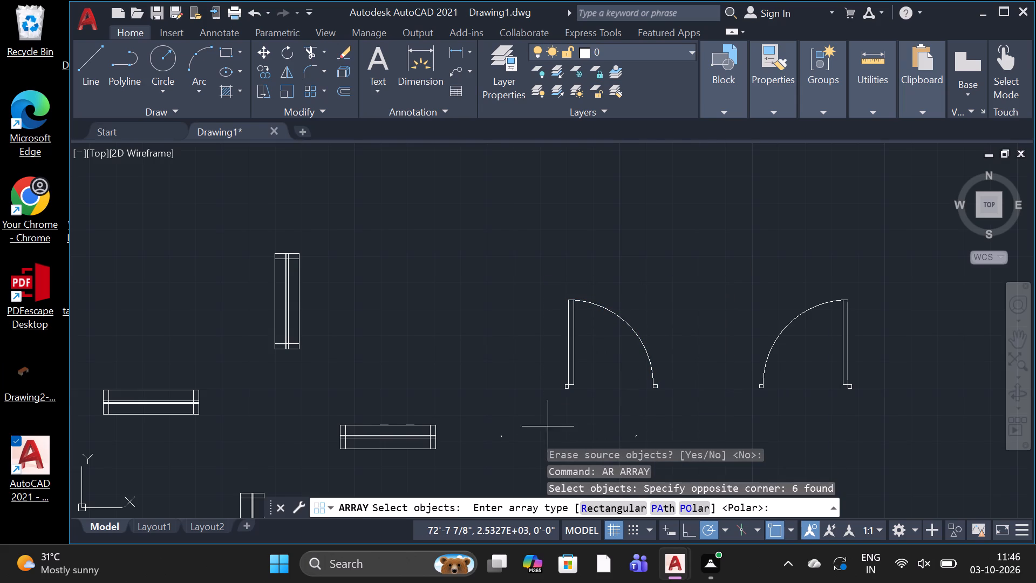
pyautogui.click(514, 409)
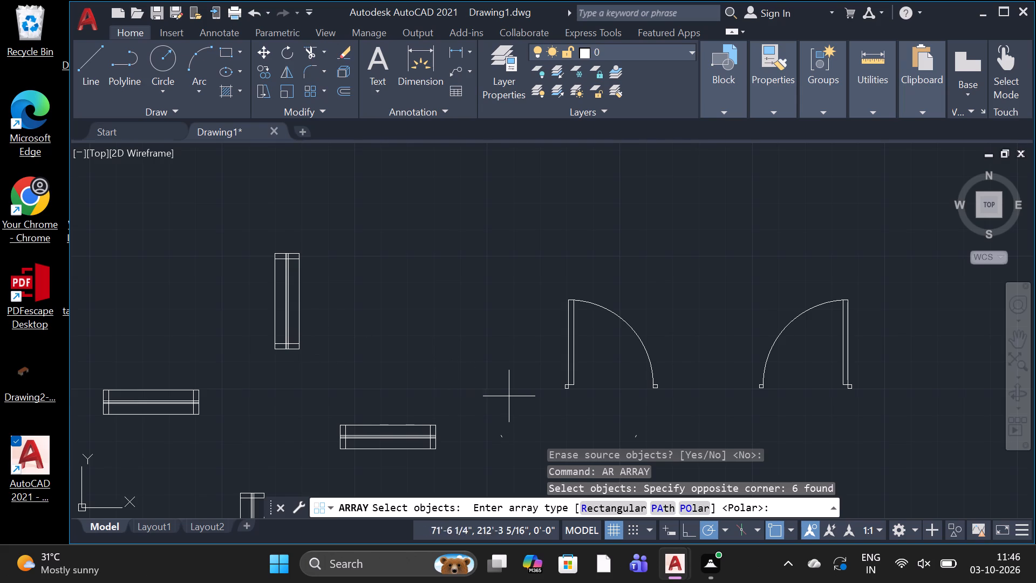
pyautogui.click(705, 510)
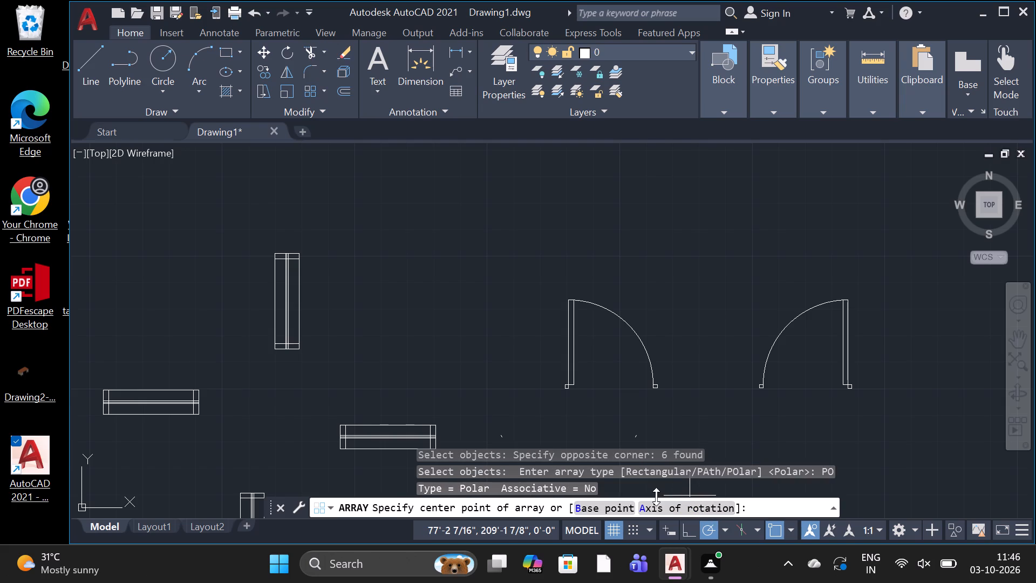
pyautogui.click(480, 397)
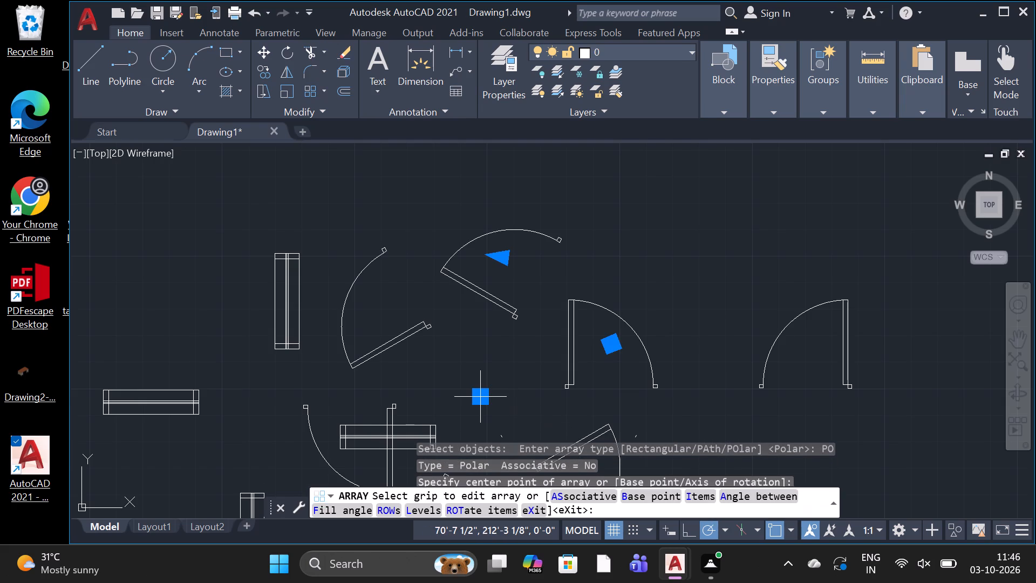
# Set the door's polar array to 4 items over the full circle and finish the array.
pyautogui.scroll(-1, 489, 388)
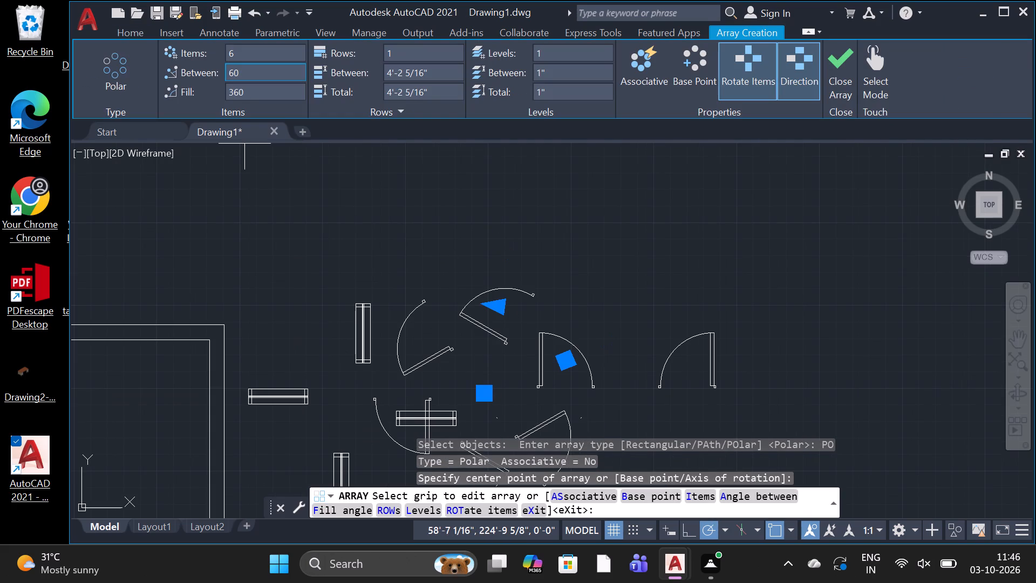
pyautogui.click(254, 49)
pyautogui.press('BackSpace')
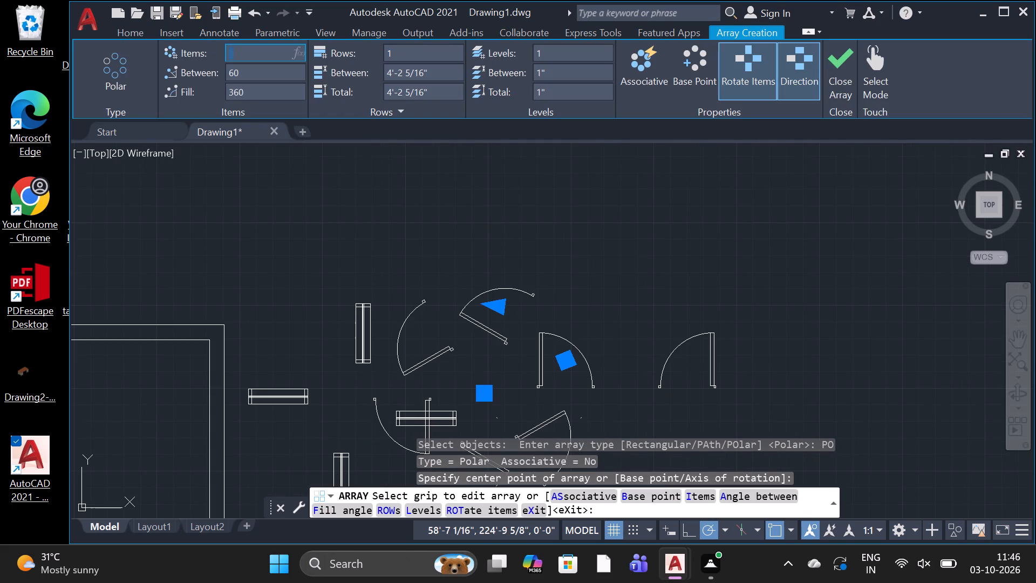
pyautogui.write('4')
pyautogui.press('space')
pyautogui.press('space')
pyautogui.press('Return')
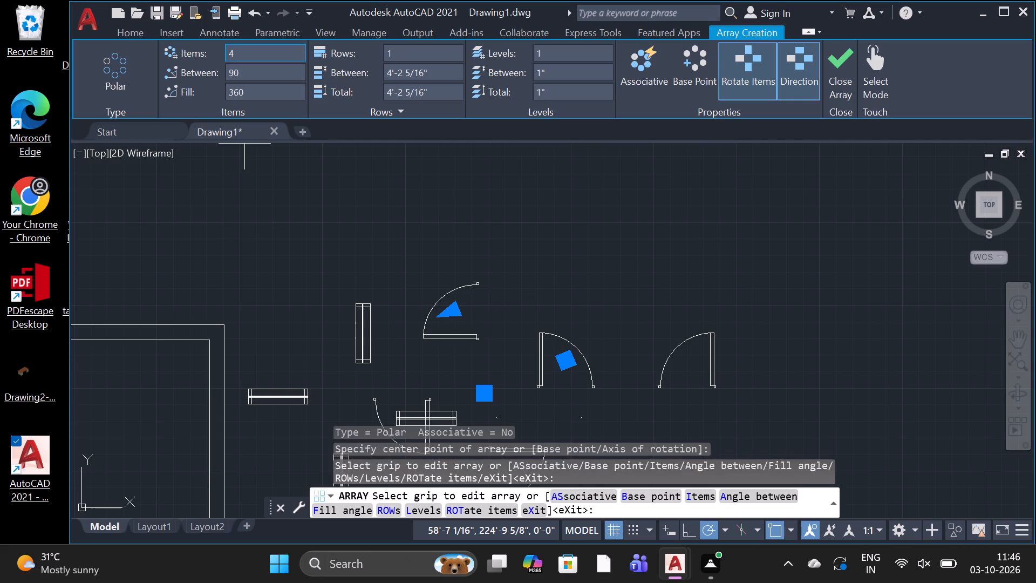
pyautogui.scroll(-4, 254, 49)
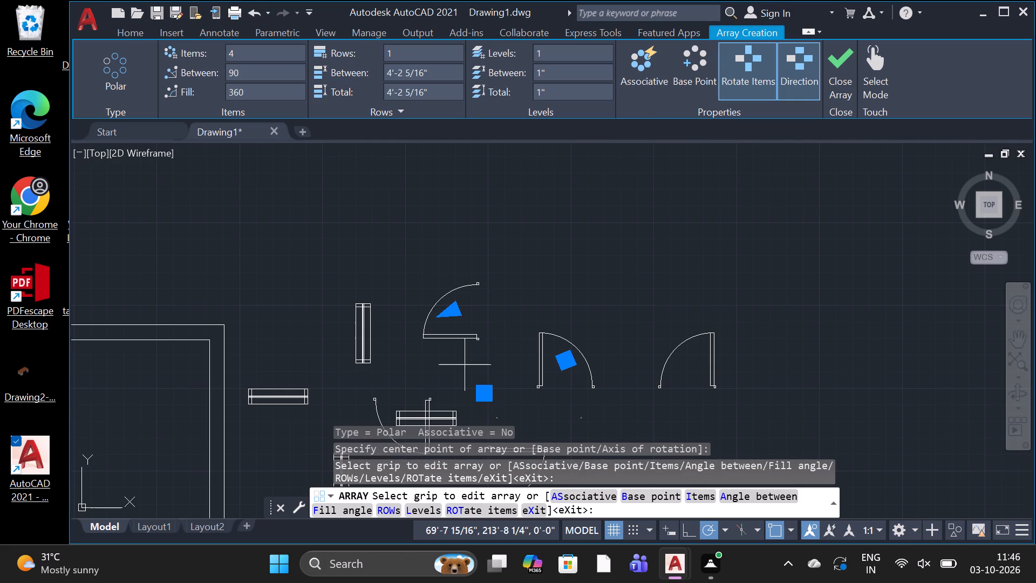
pyautogui.scroll(-2, 465, 365)
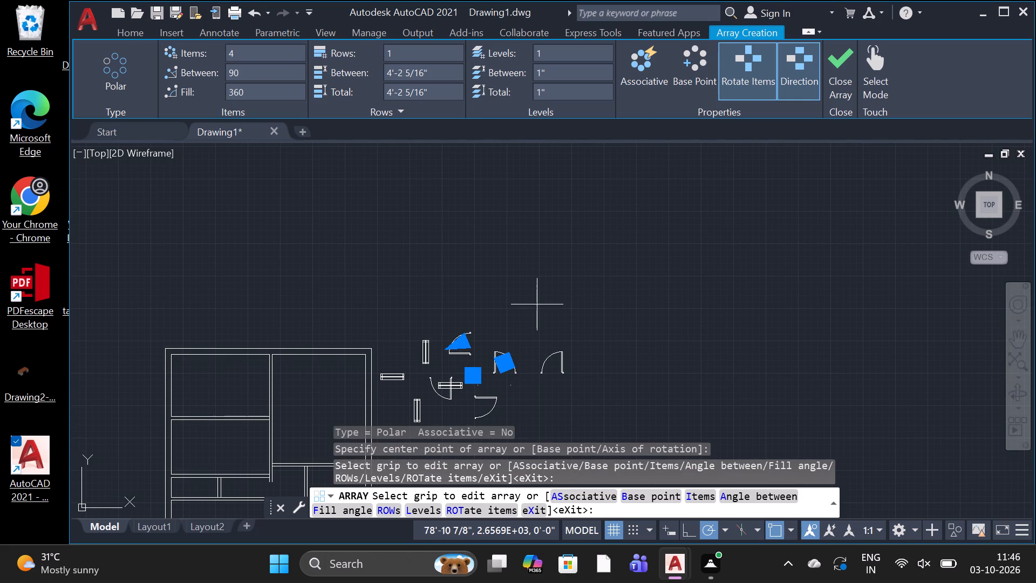
pyautogui.press('space')
pyautogui.scroll(-1, 537, 304)
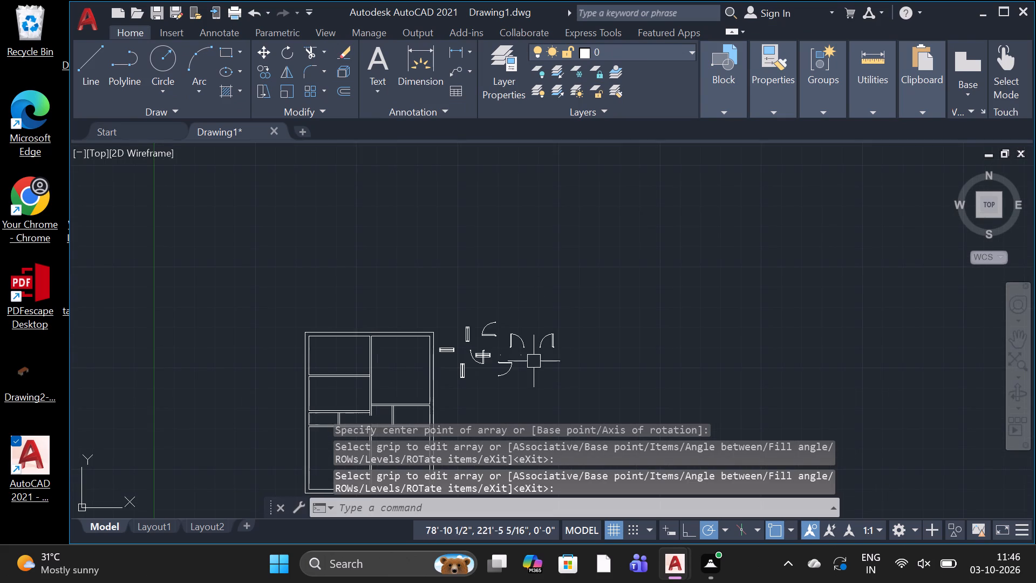
# Create a polar array of the mirrored door symbol, picking the array center in open space to its east.
pyautogui.scroll(2, 528, 367)
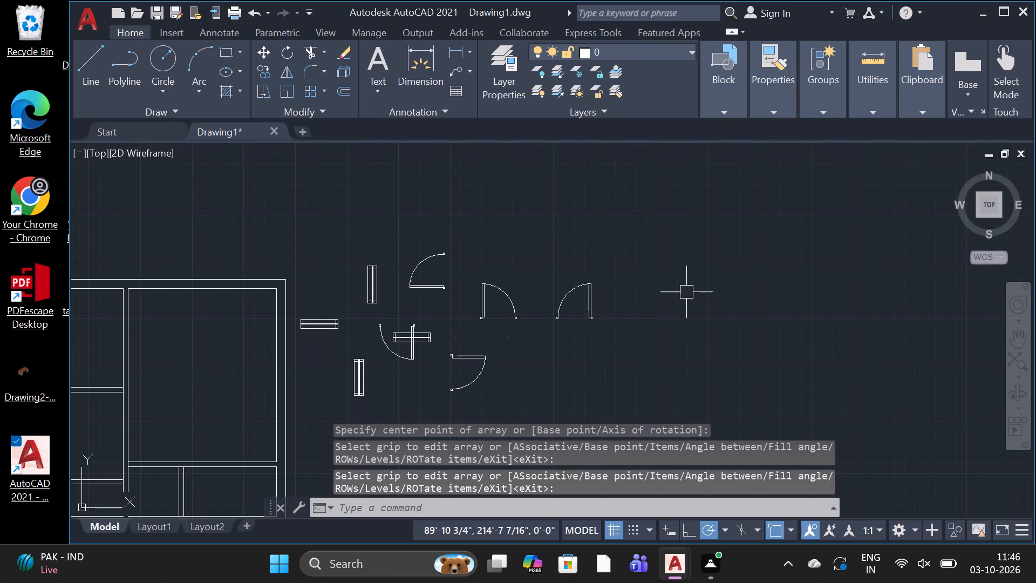
pyautogui.write('AR')
pyautogui.press('space')
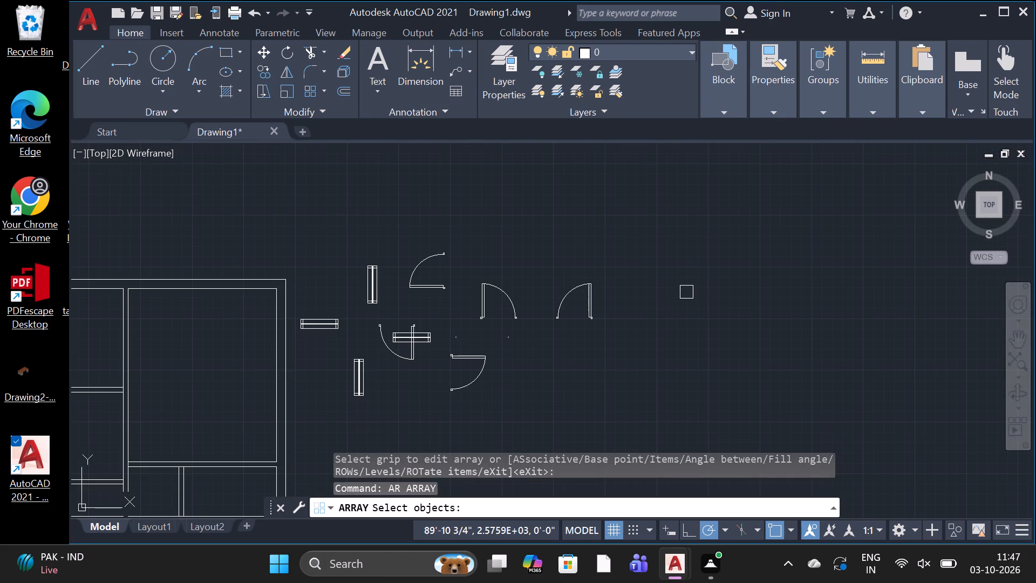
pyautogui.click(625, 276)
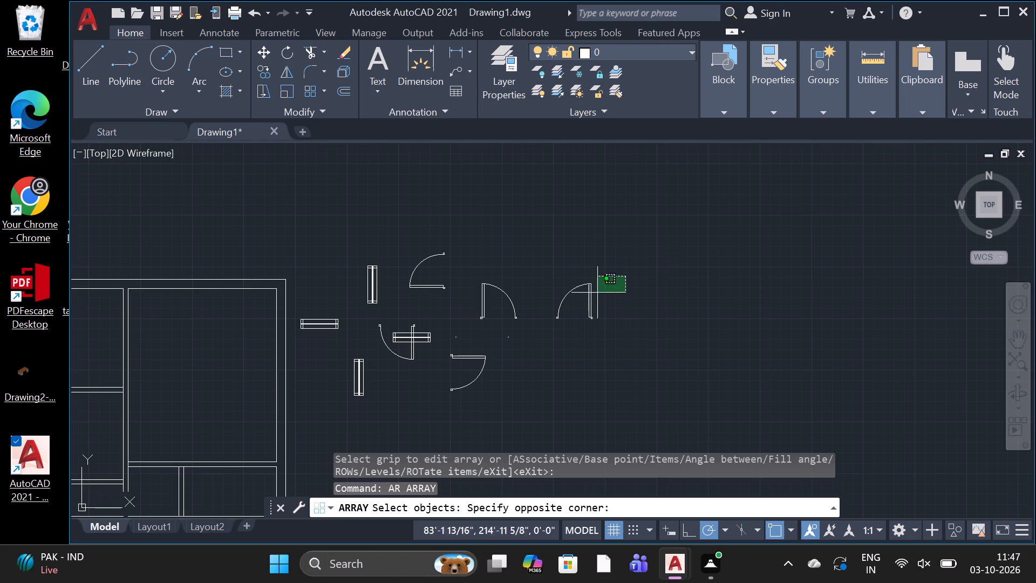
pyautogui.click(541, 345)
pyautogui.press('space')
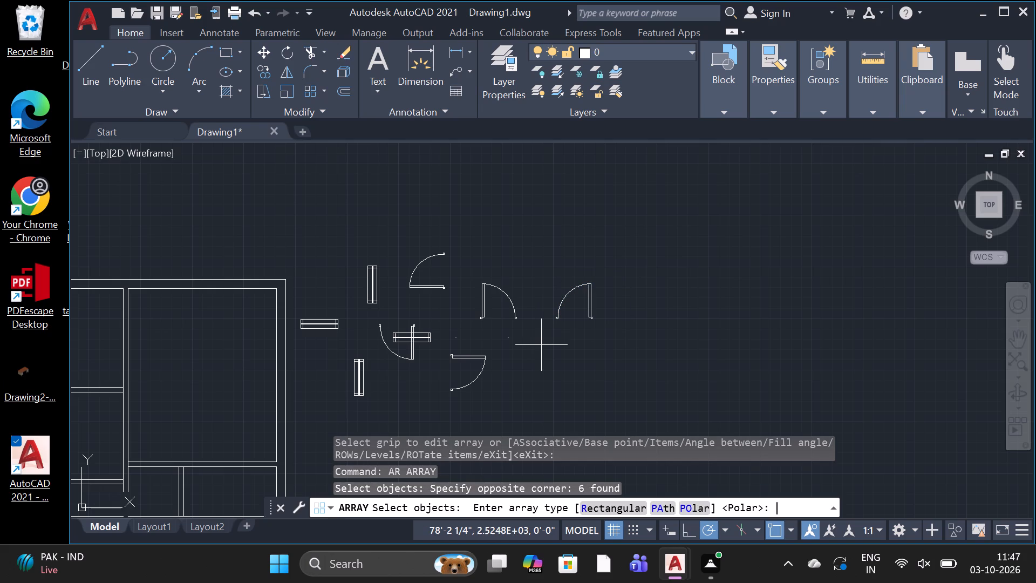
pyautogui.click(691, 504)
pyautogui.click(671, 315)
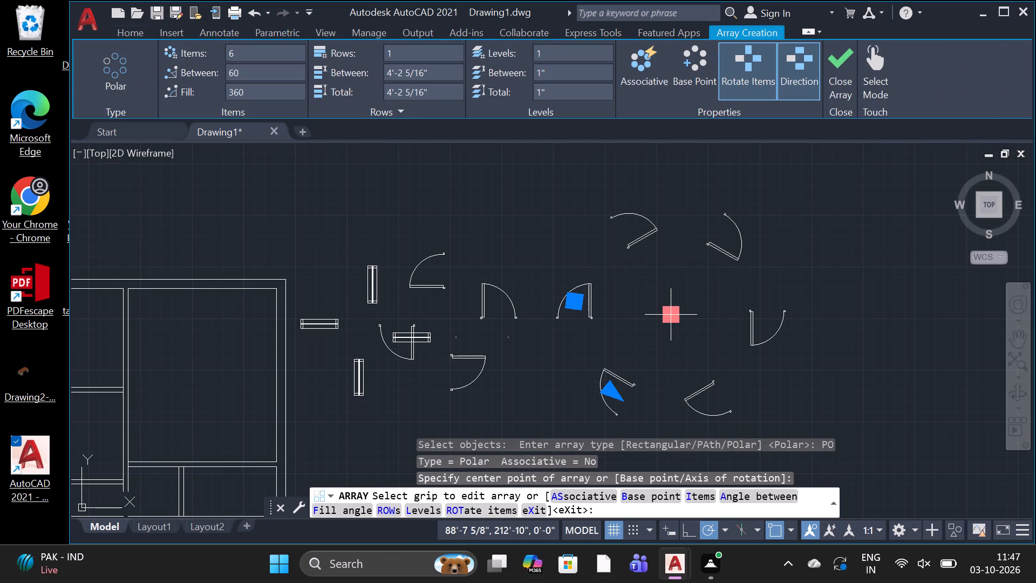
# Set the mirrored door's polar array to 4 items and close the array.
pyautogui.click(278, 53)
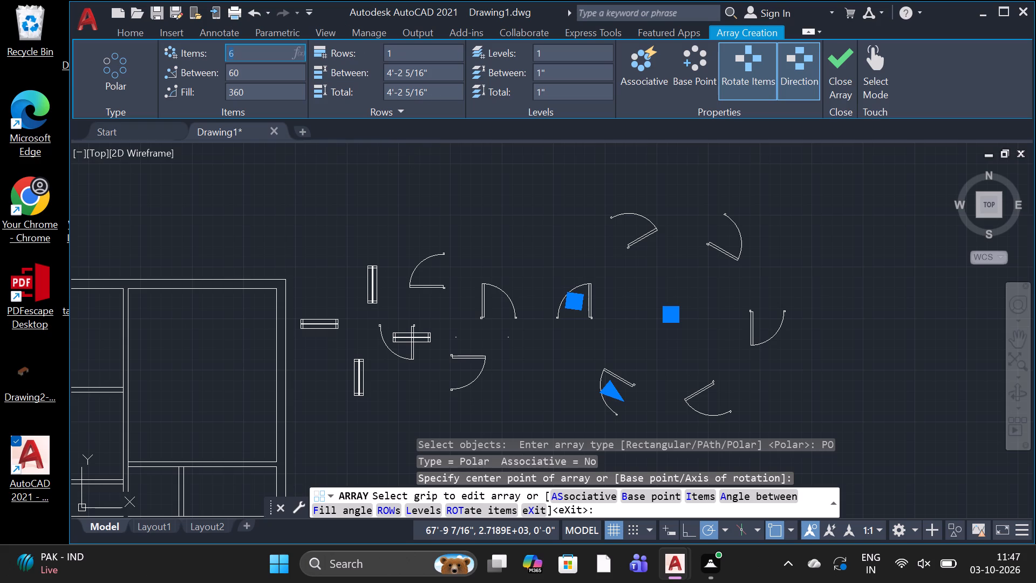
pyautogui.press('BackSpace')
pyautogui.press('4')
pyautogui.press('Return')
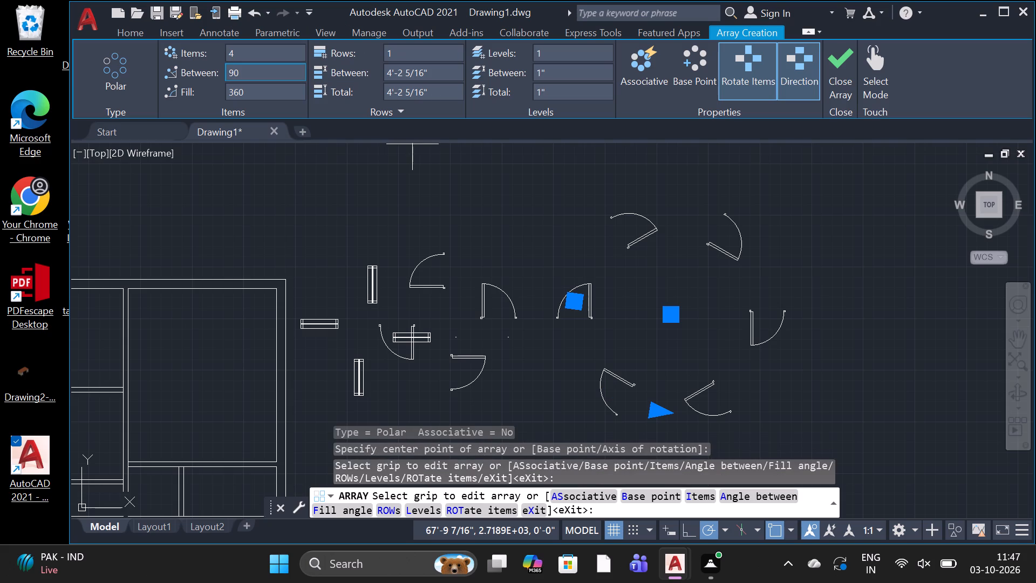
pyautogui.click(283, 69)
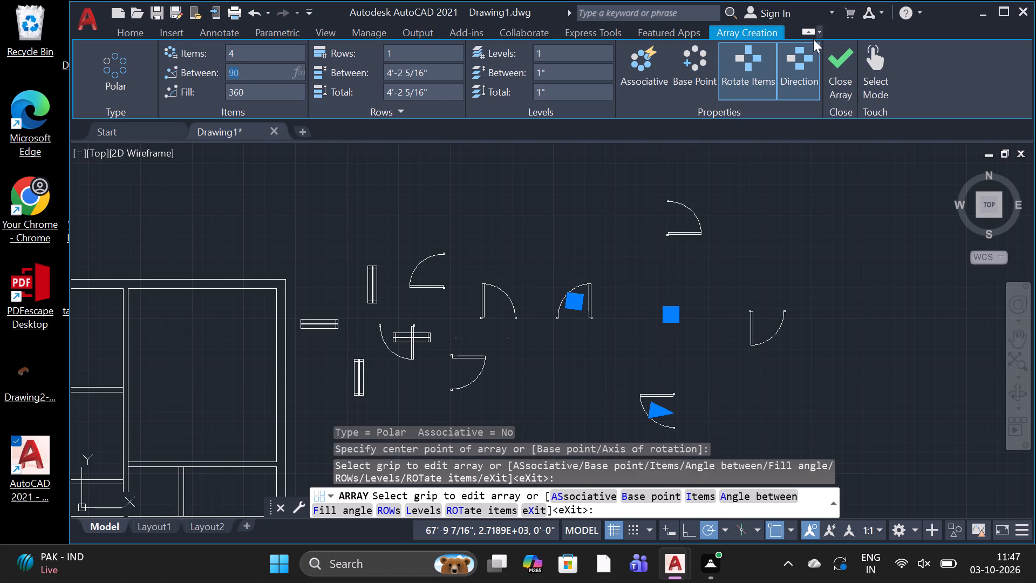
pyautogui.click(851, 71)
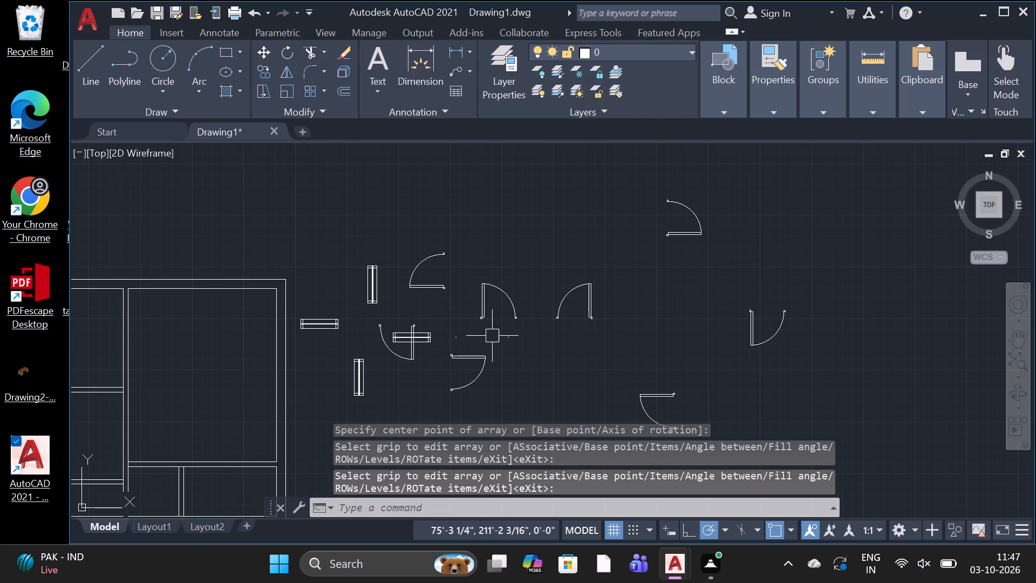
# Copy the horizontal window symbol just east of the plan from its center-line midpoint into the north exterior wall of the northwest room.
pyautogui.scroll(-2, 487, 336)
pyautogui.scroll(3, 400, 357)
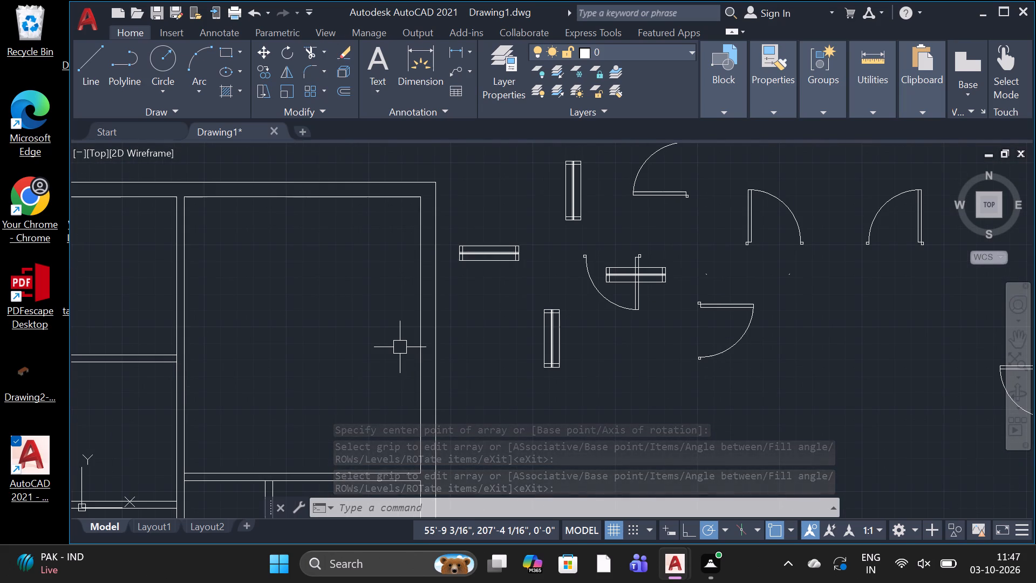
pyautogui.press('c')
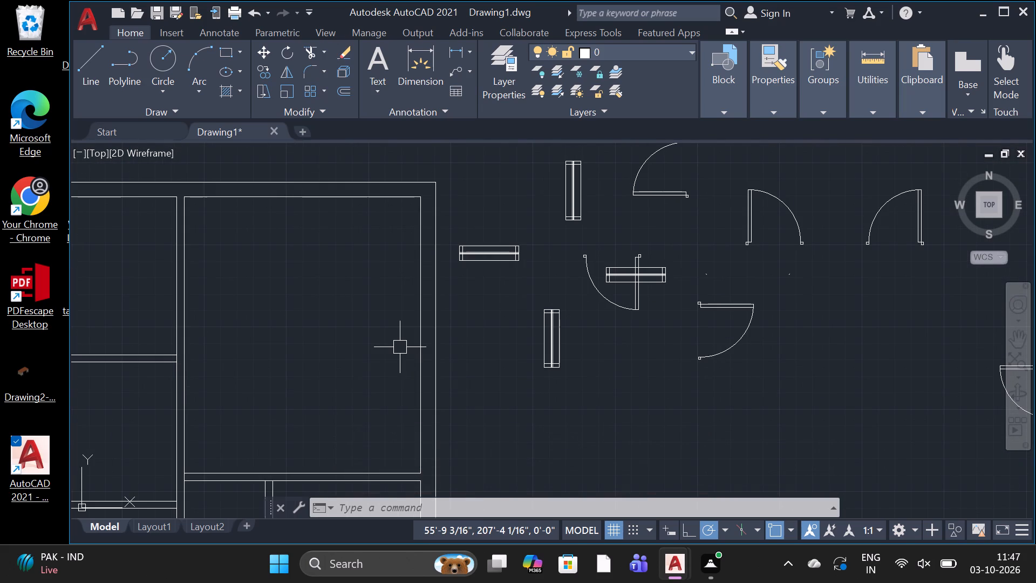
pyautogui.write('O')
pyautogui.press('space')
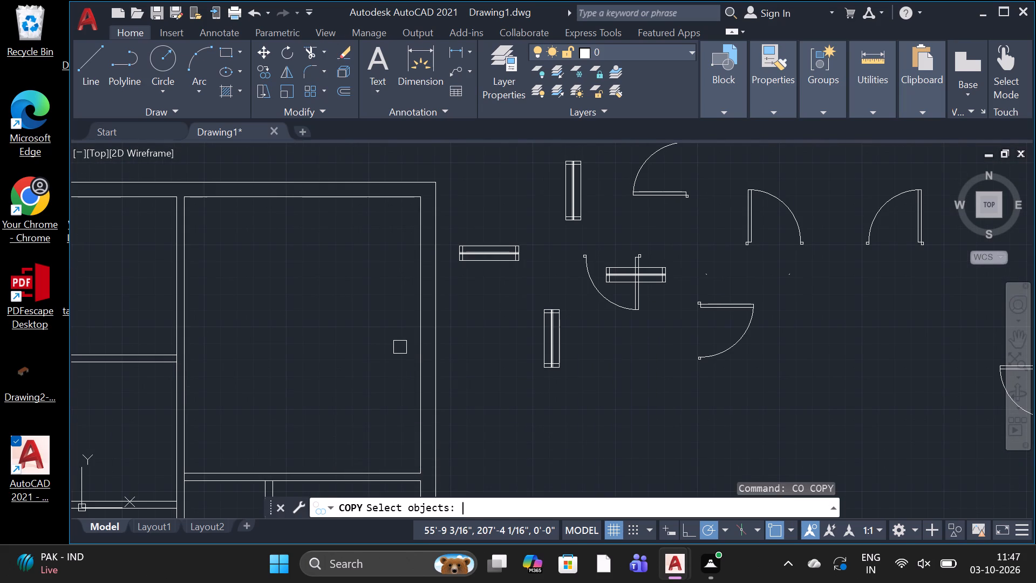
pyautogui.click(549, 222)
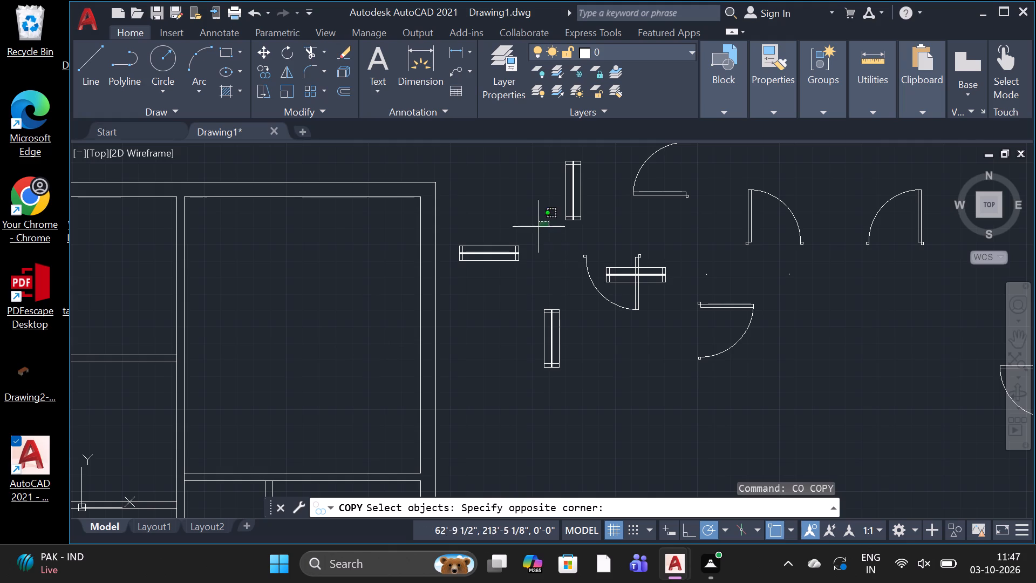
pyautogui.click(453, 286)
pyautogui.press('space')
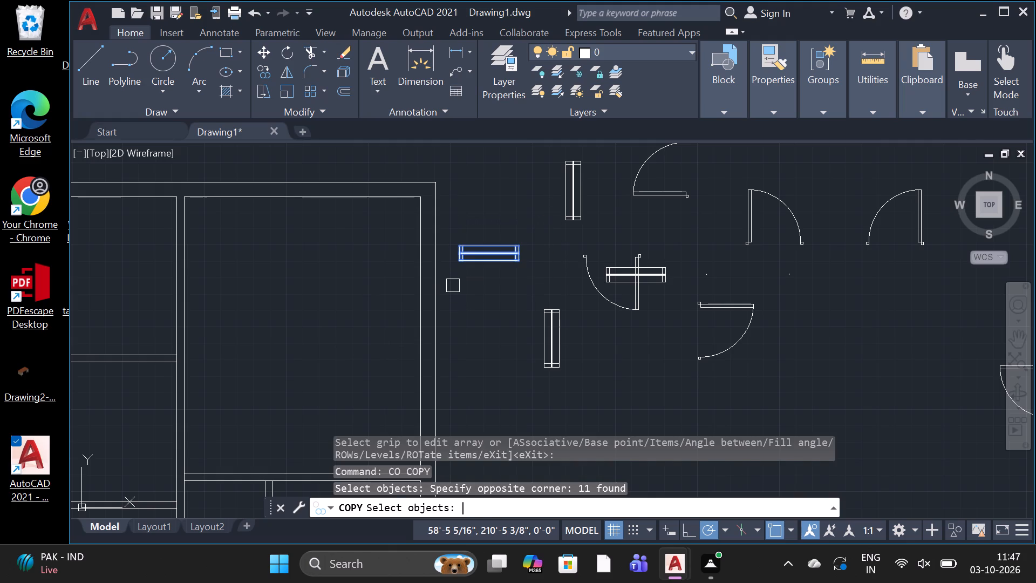
pyautogui.scroll(3, 478, 249)
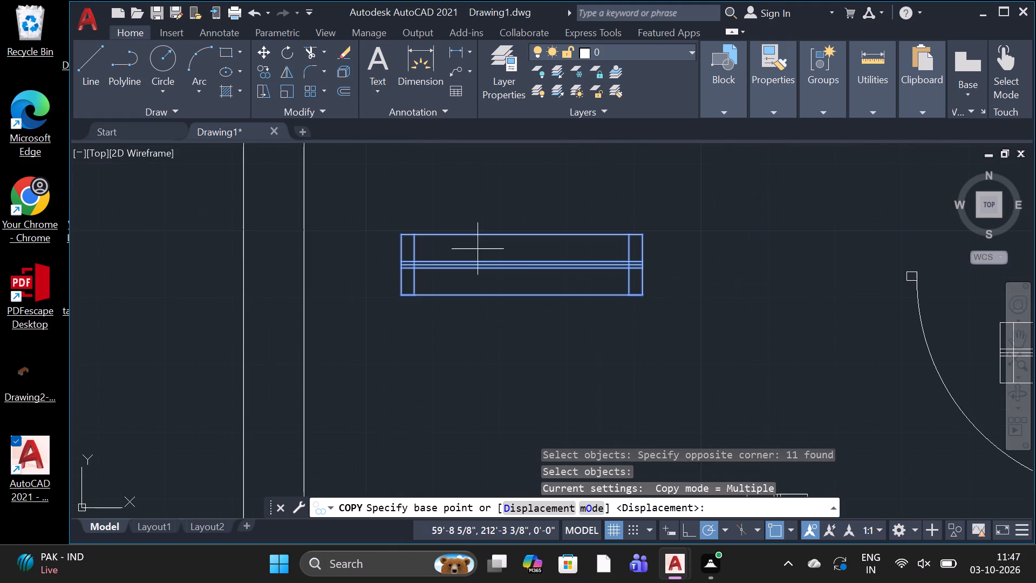
pyautogui.scroll(3, 490, 273)
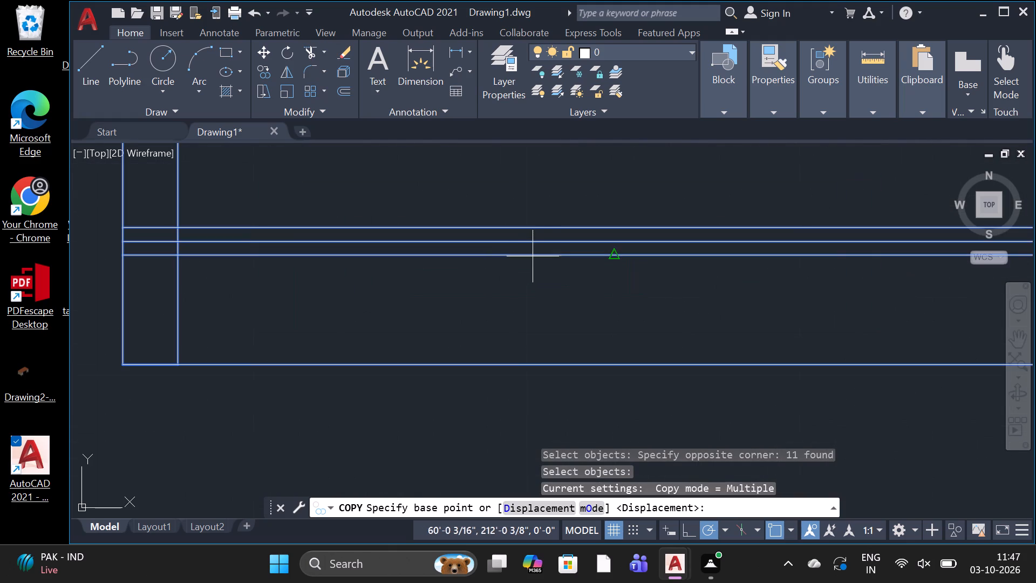
pyautogui.click(613, 236)
pyautogui.scroll(-6, 534, 274)
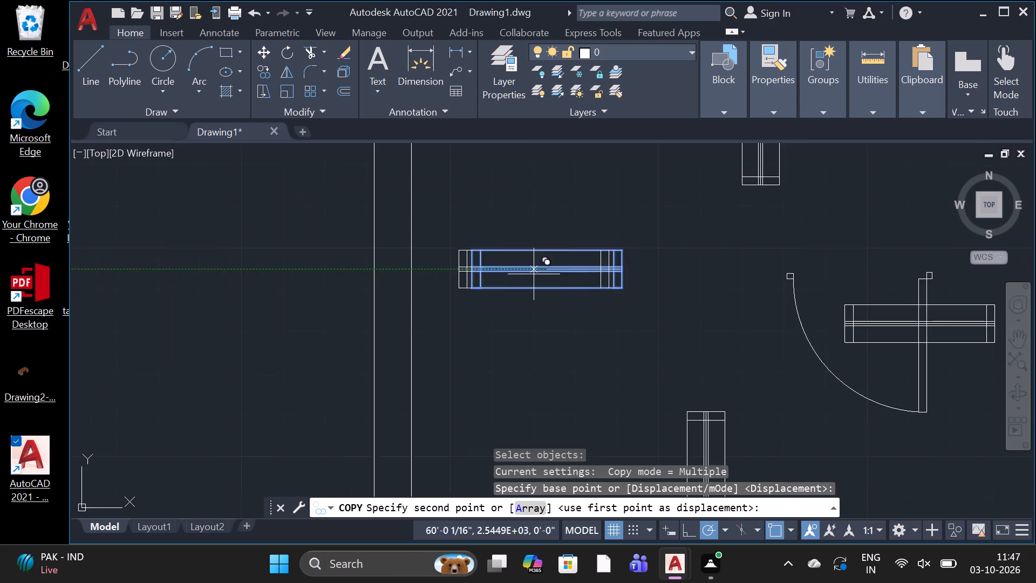
pyautogui.scroll(-2, 534, 274)
pyautogui.scroll(3, 395, 256)
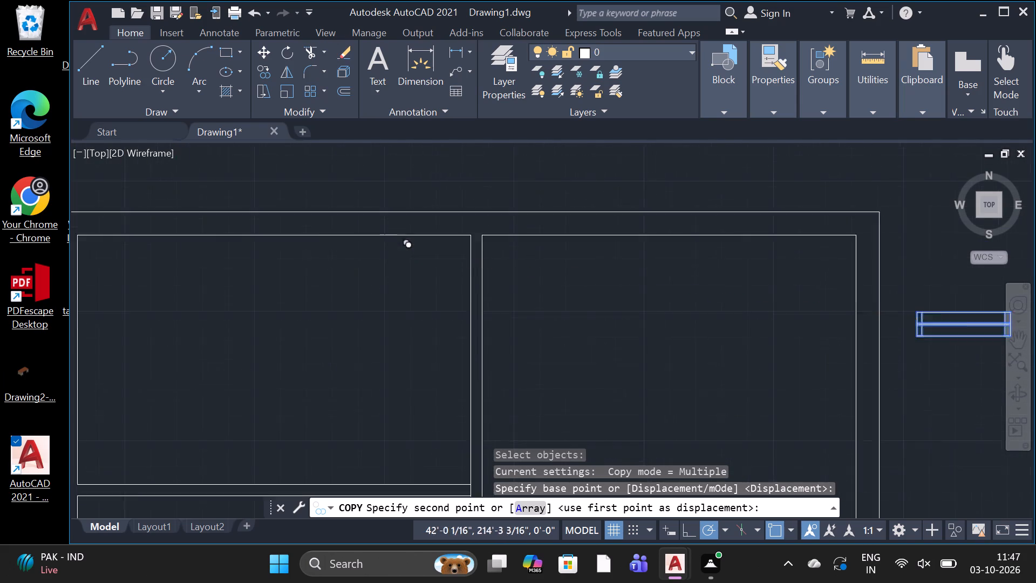
pyautogui.scroll(1, 395, 256)
pyautogui.scroll(-2, 411, 204)
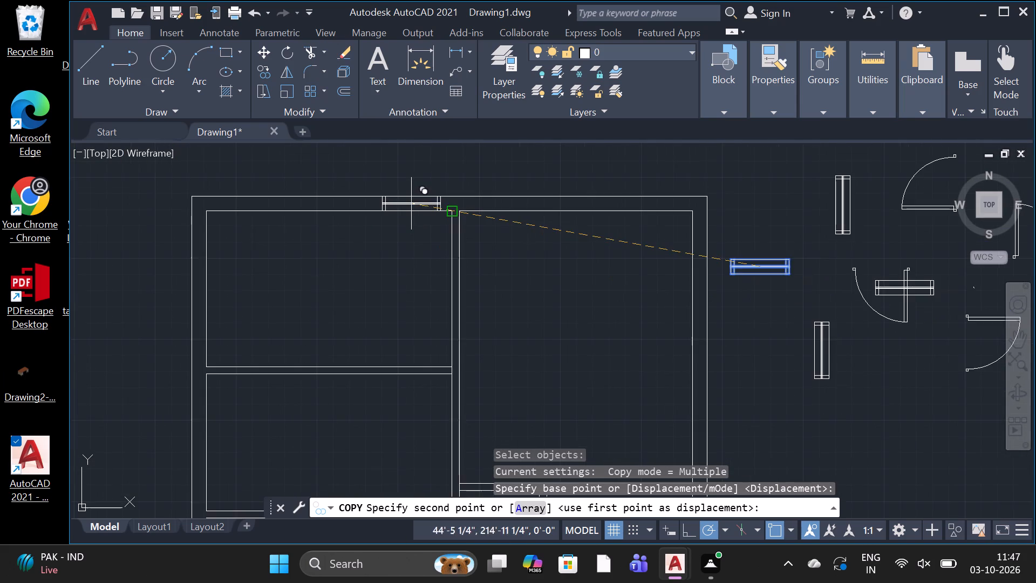
pyautogui.scroll(-2, 411, 204)
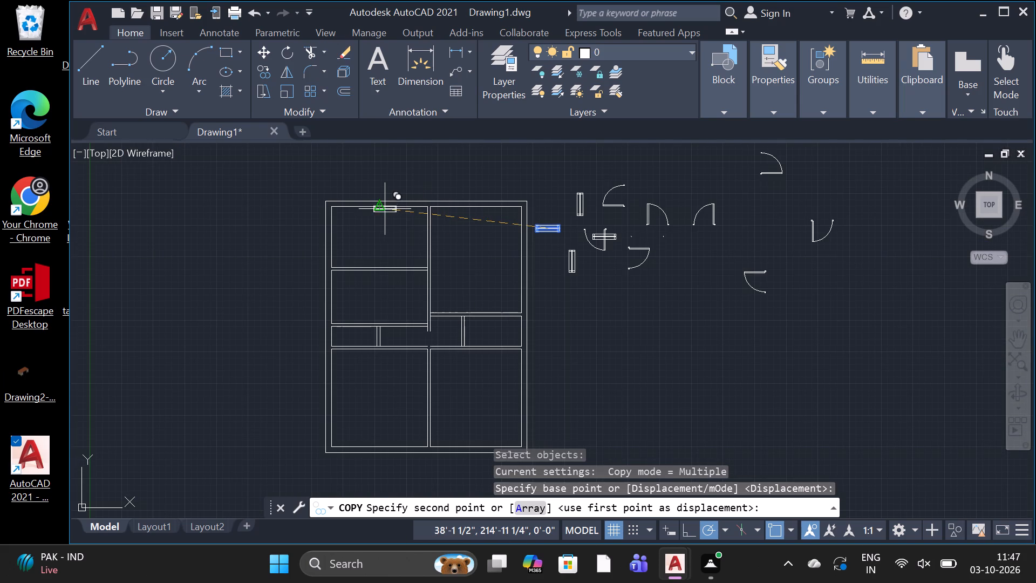
pyautogui.scroll(3, 374, 211)
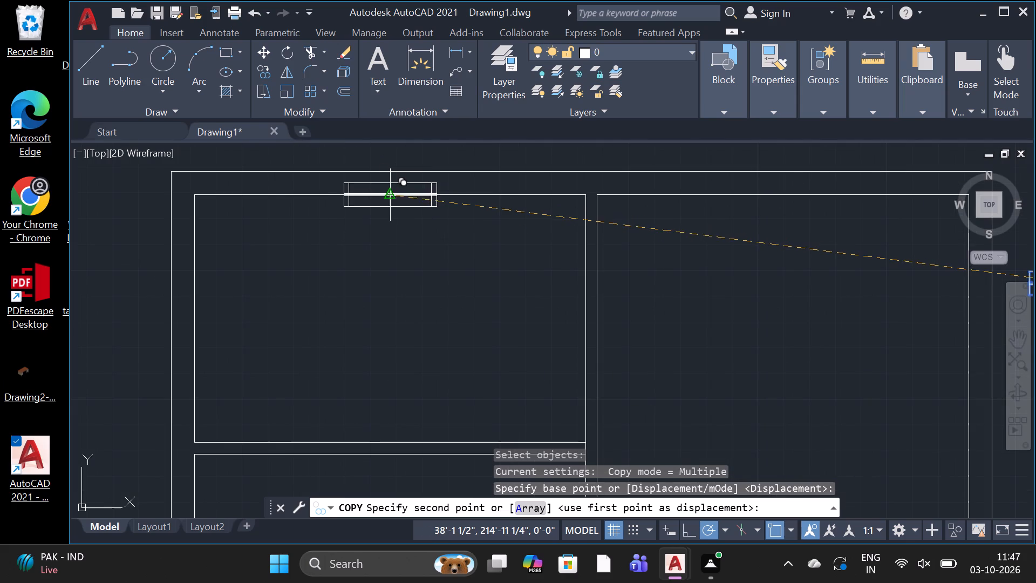
pyautogui.scroll(3, 390, 181)
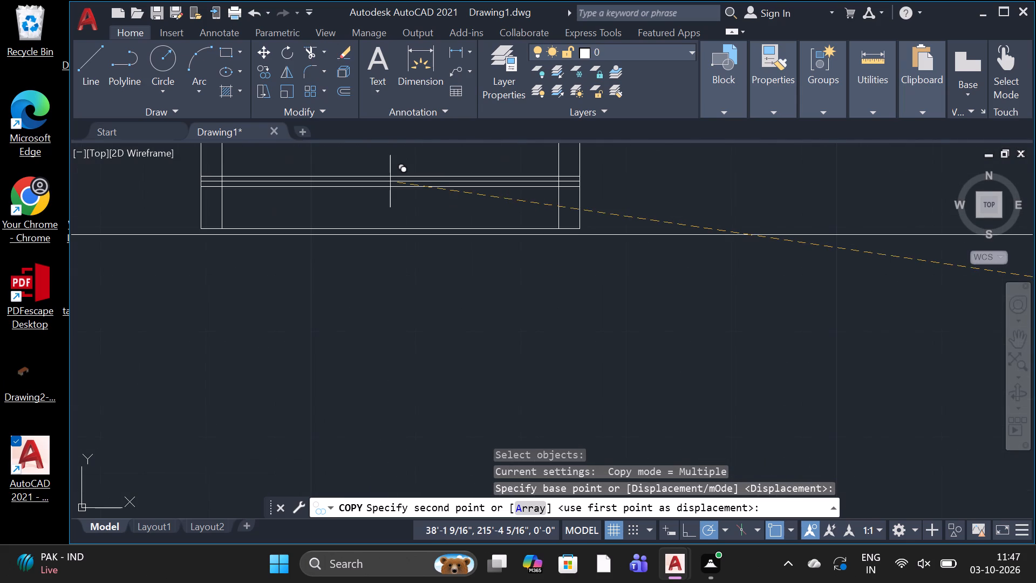
pyautogui.scroll(-2, 390, 191)
pyautogui.scroll(2, 390, 191)
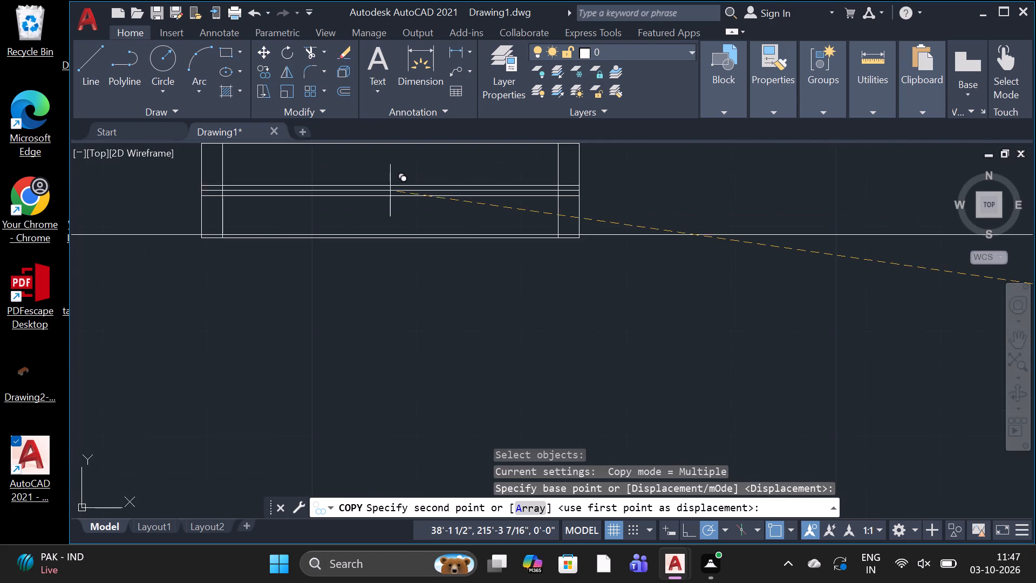
pyautogui.scroll(1, 390, 191)
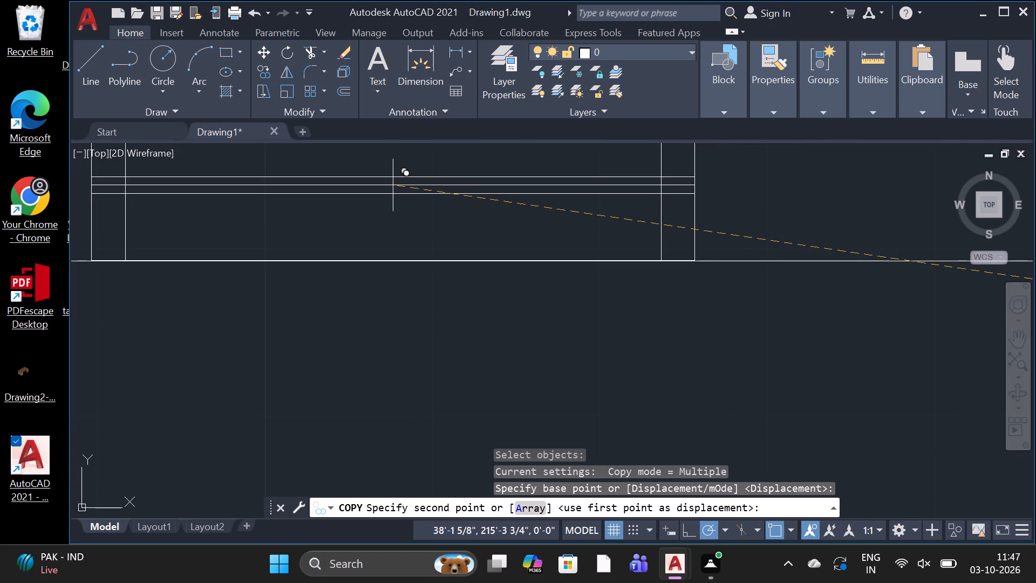
pyautogui.click(393, 185)
# Place another copy of the horizontal window within the north exterior wall of the northeast room, near the middle of that wall.
pyautogui.scroll(-6, 393, 185)
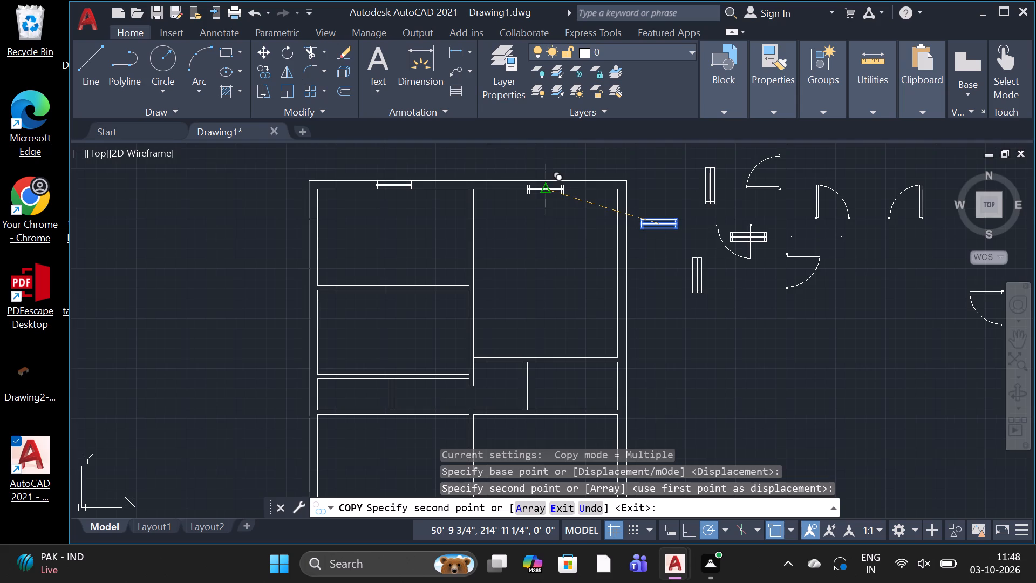
pyautogui.scroll(3, 550, 185)
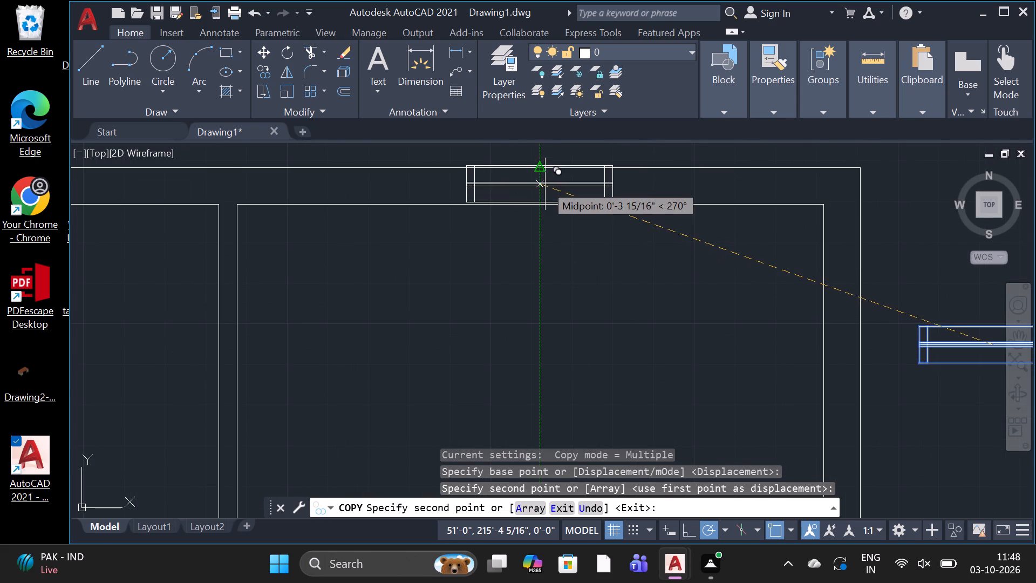
pyautogui.scroll(2, 545, 184)
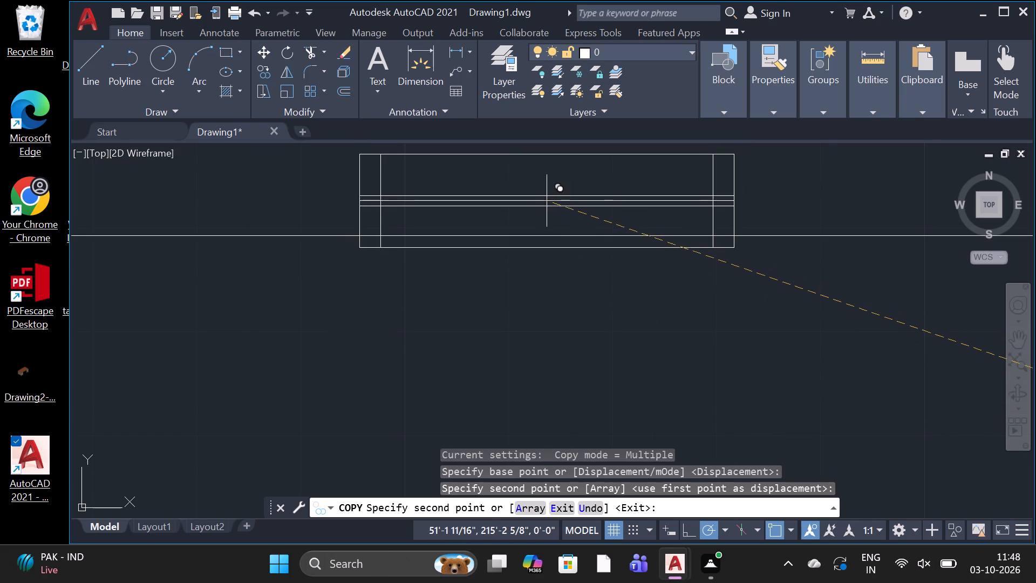
pyautogui.scroll(-1, 548, 198)
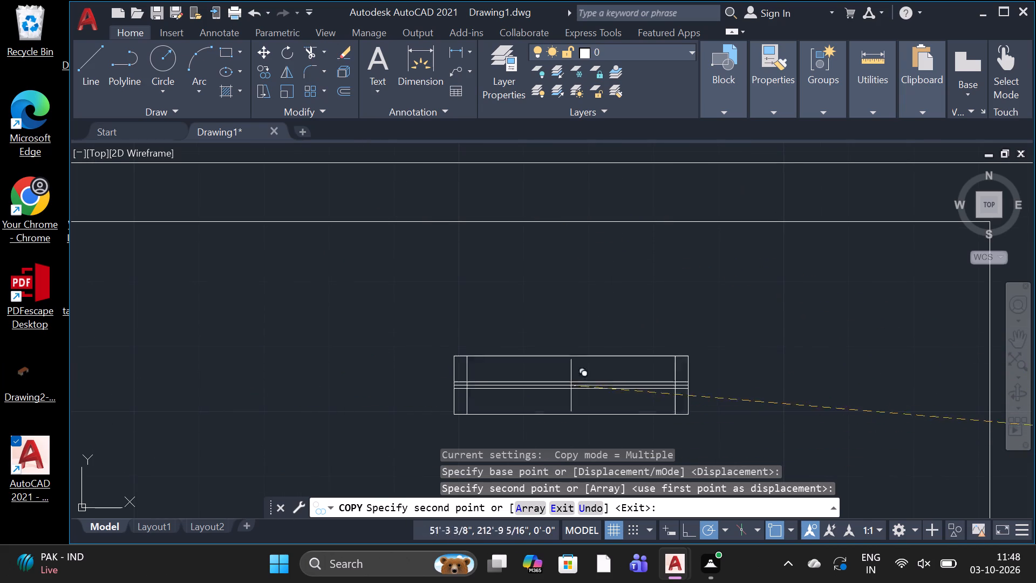
pyautogui.scroll(-2, 602, 301)
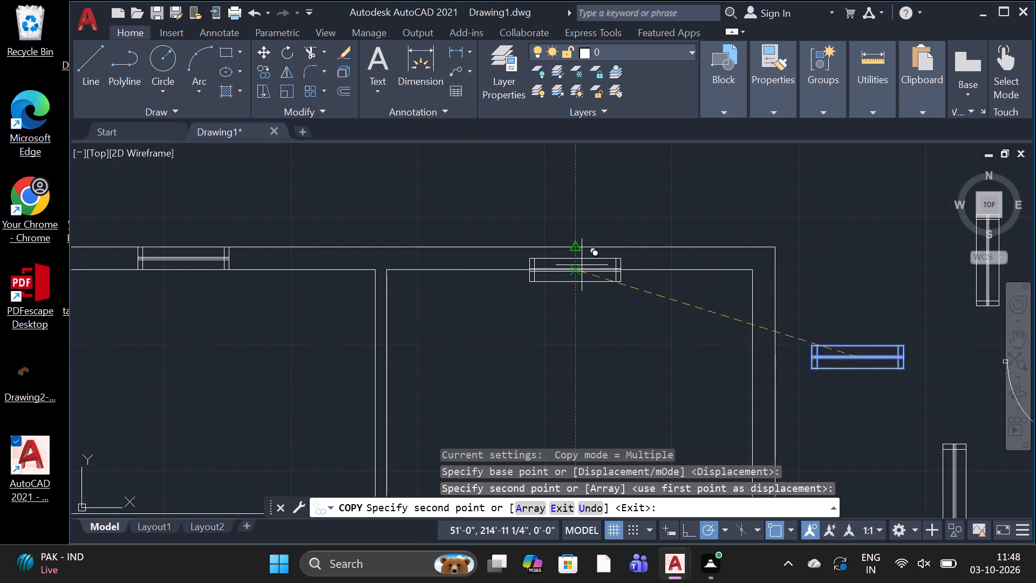
pyautogui.scroll(3, 581, 260)
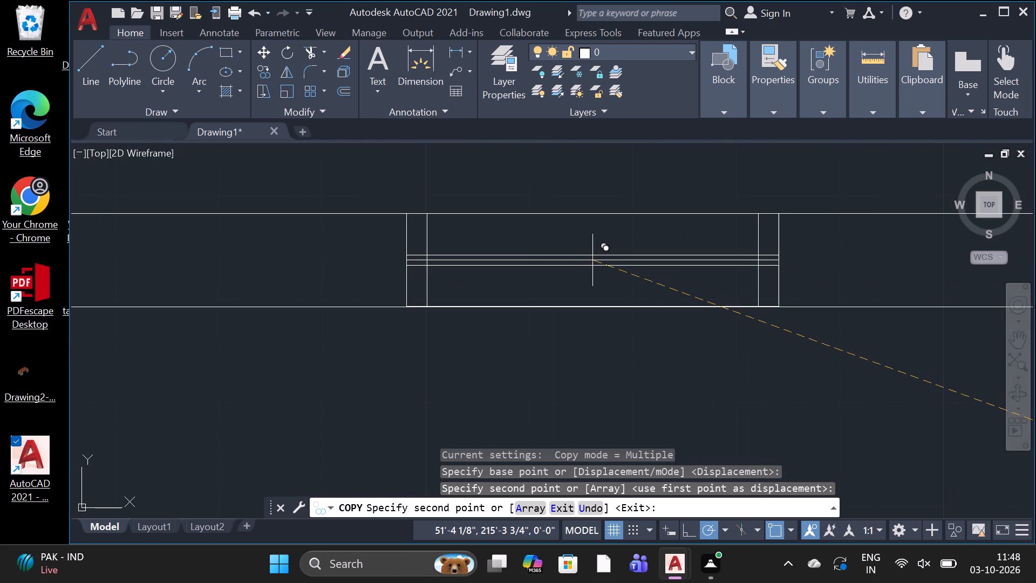
pyautogui.click(592, 260)
# Place a copy of the horizontal window within the south exterior wall of the southwest room and end the Copy command.
pyautogui.scroll(-2, 600, 281)
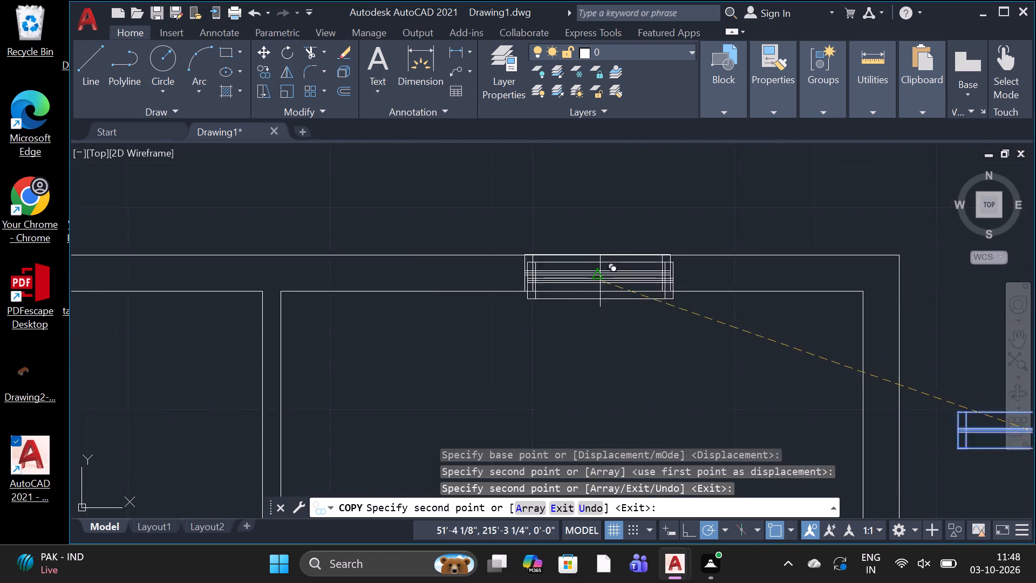
pyautogui.scroll(-1, 600, 281)
pyautogui.scroll(-5, 605, 350)
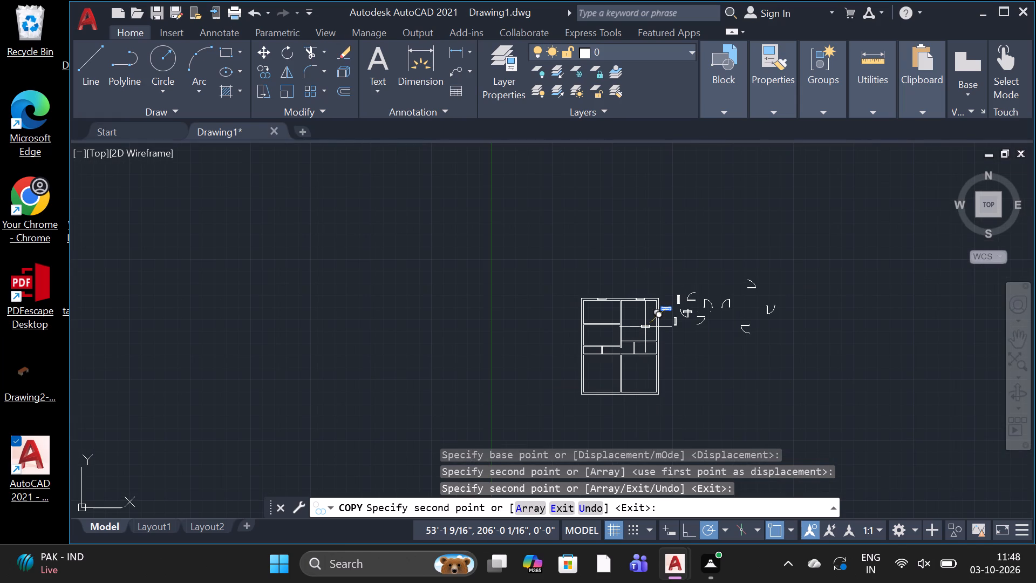
pyautogui.scroll(1, 589, 421)
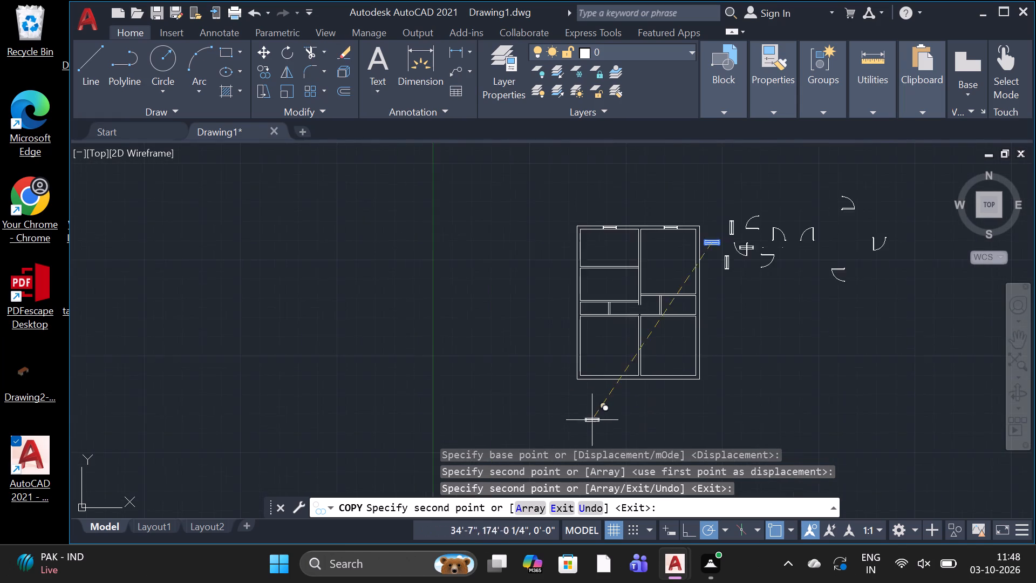
pyautogui.scroll(1, 593, 418)
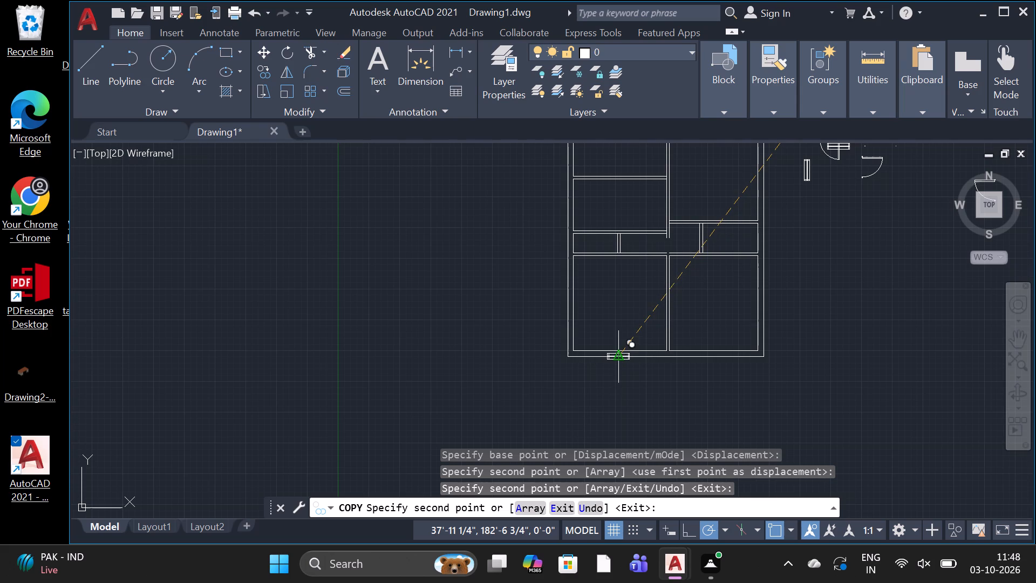
pyautogui.scroll(3, 623, 349)
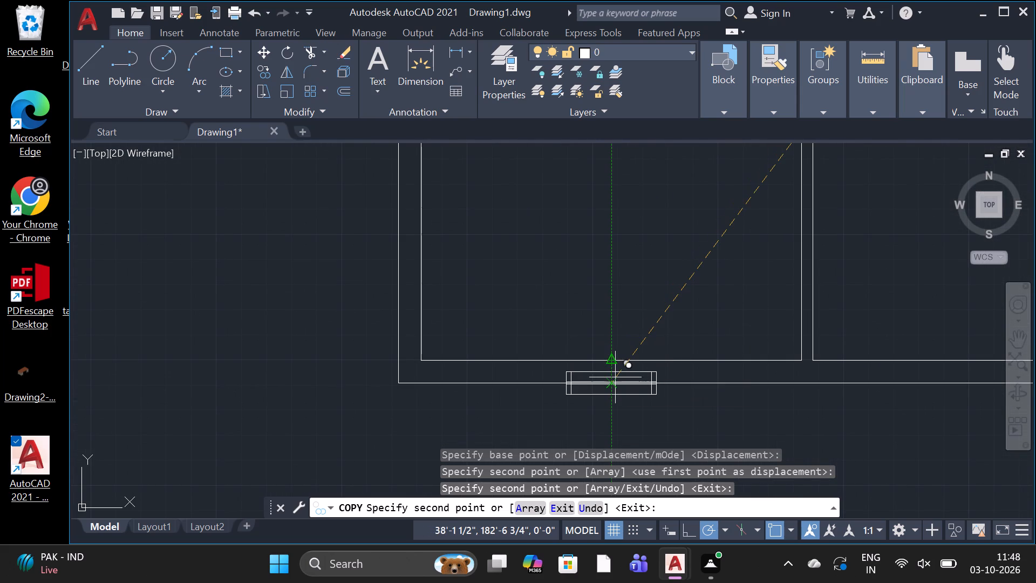
pyautogui.scroll(1, 623, 371)
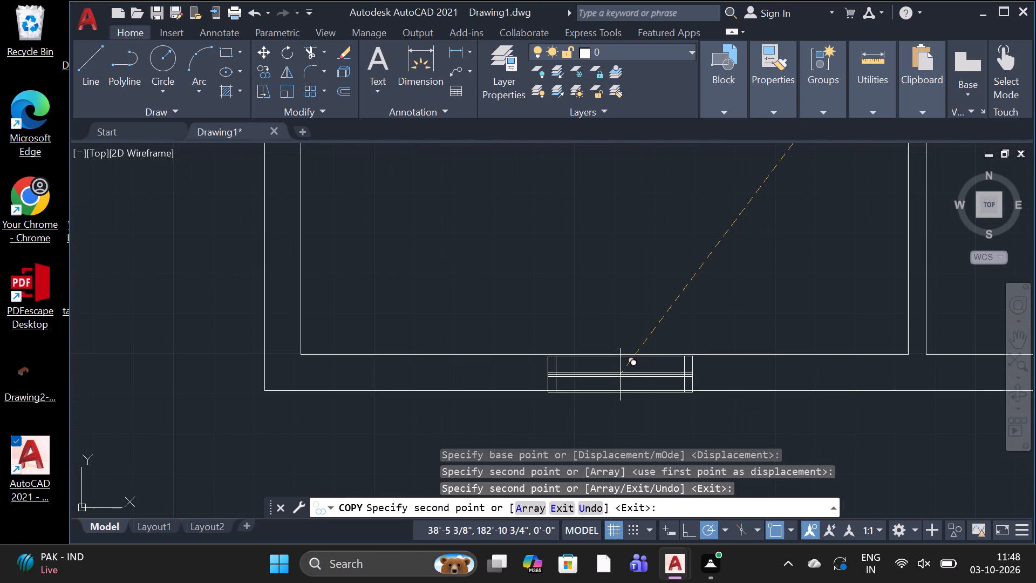
pyautogui.scroll(2, 620, 375)
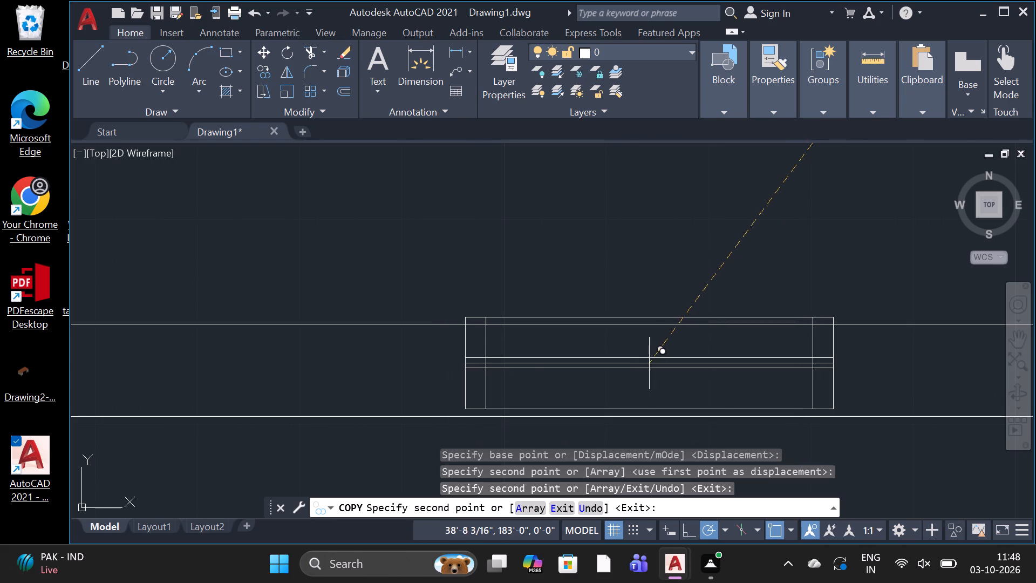
pyautogui.scroll(-1, 649, 363)
pyautogui.scroll(2, 655, 372)
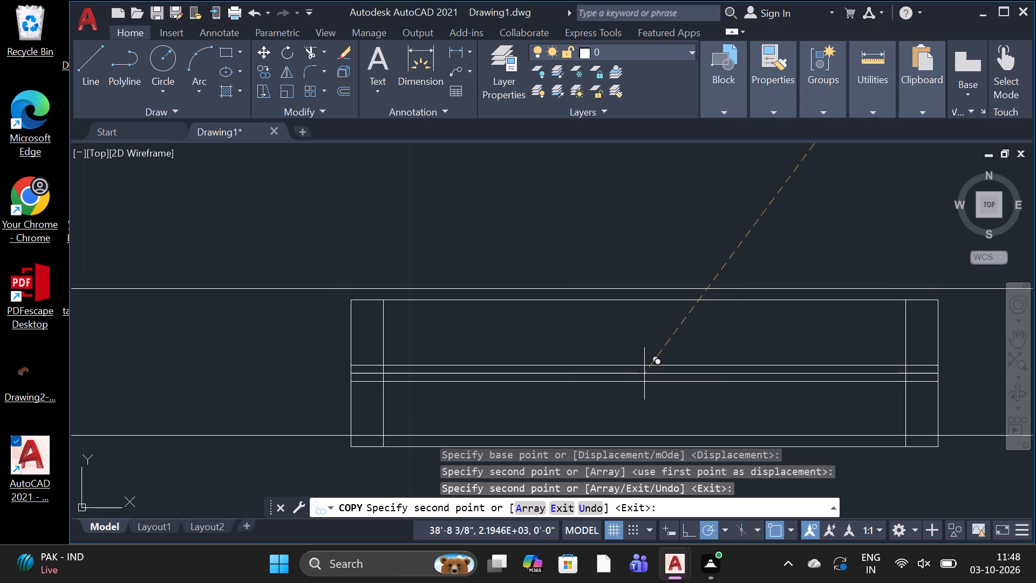
pyautogui.scroll(1, 644, 374)
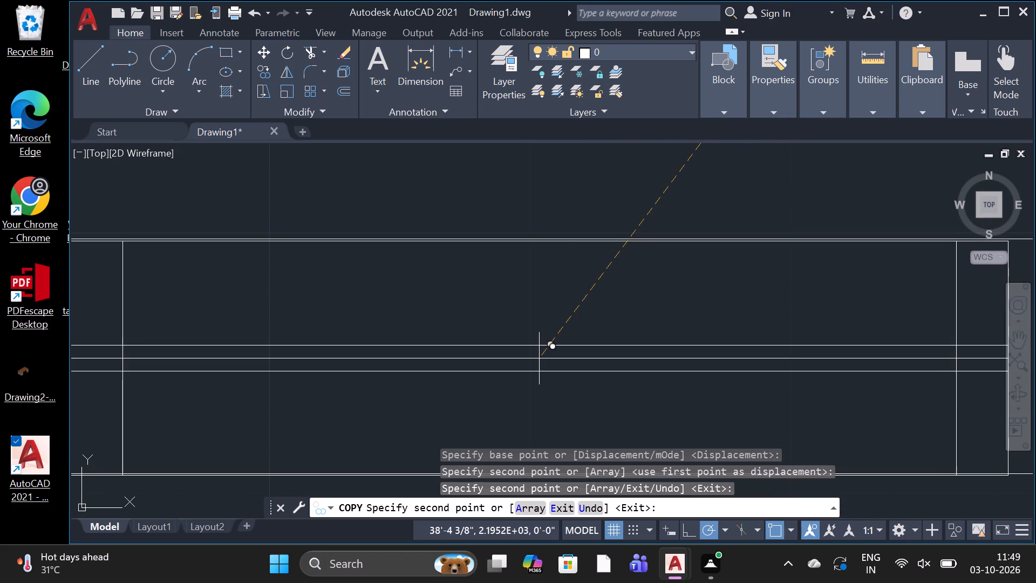
pyautogui.scroll(1, 539, 359)
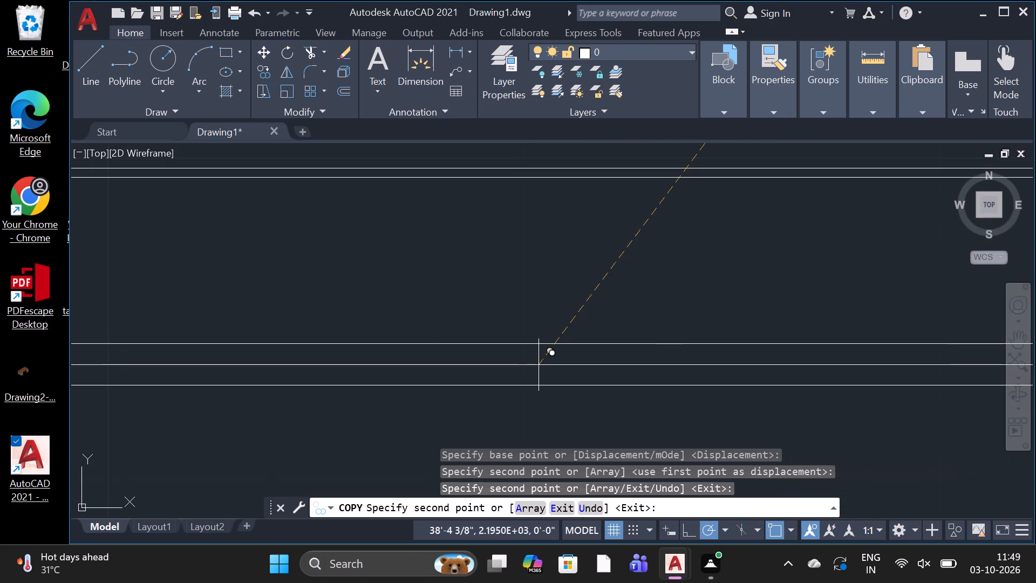
pyautogui.click(541, 356)
pyautogui.scroll(-5, 541, 356)
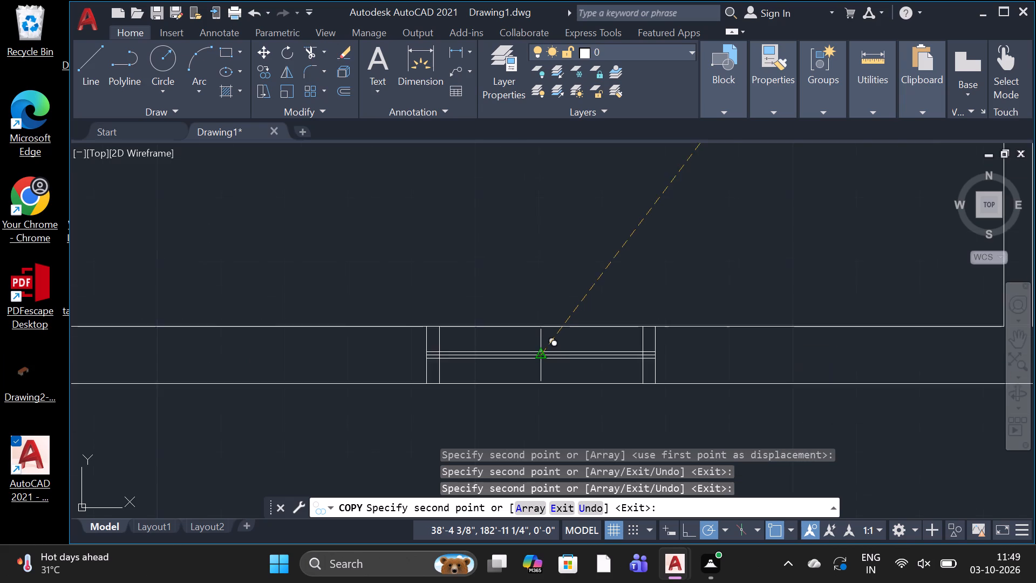
pyautogui.scroll(-1, 540, 356)
pyautogui.scroll(-2, 680, 396)
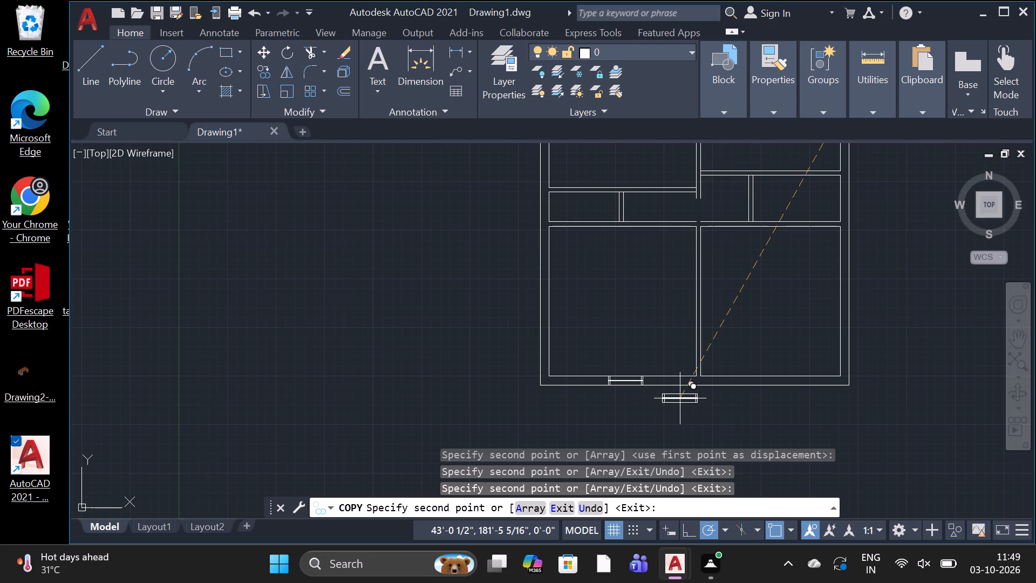
pyautogui.press('Escape')
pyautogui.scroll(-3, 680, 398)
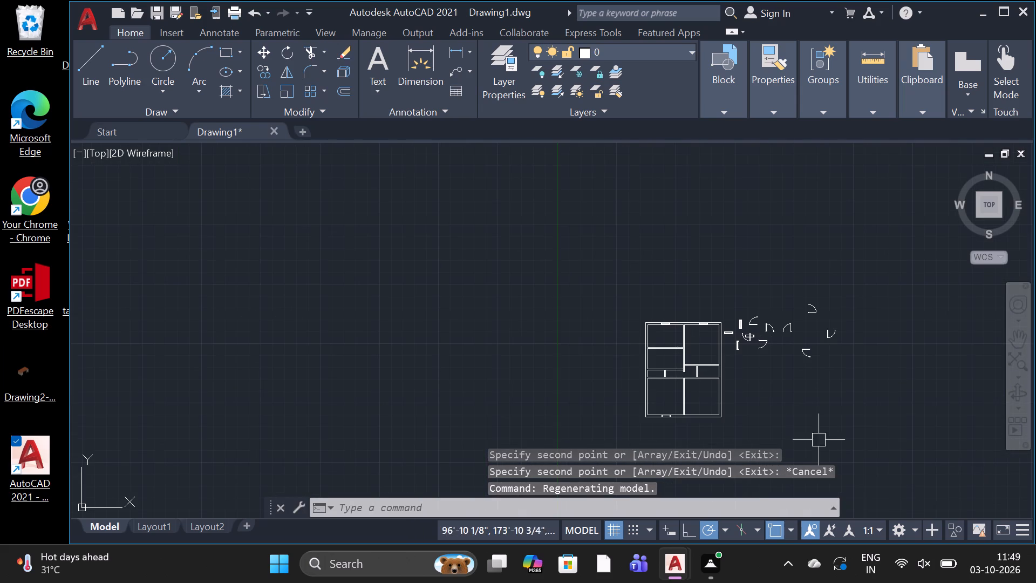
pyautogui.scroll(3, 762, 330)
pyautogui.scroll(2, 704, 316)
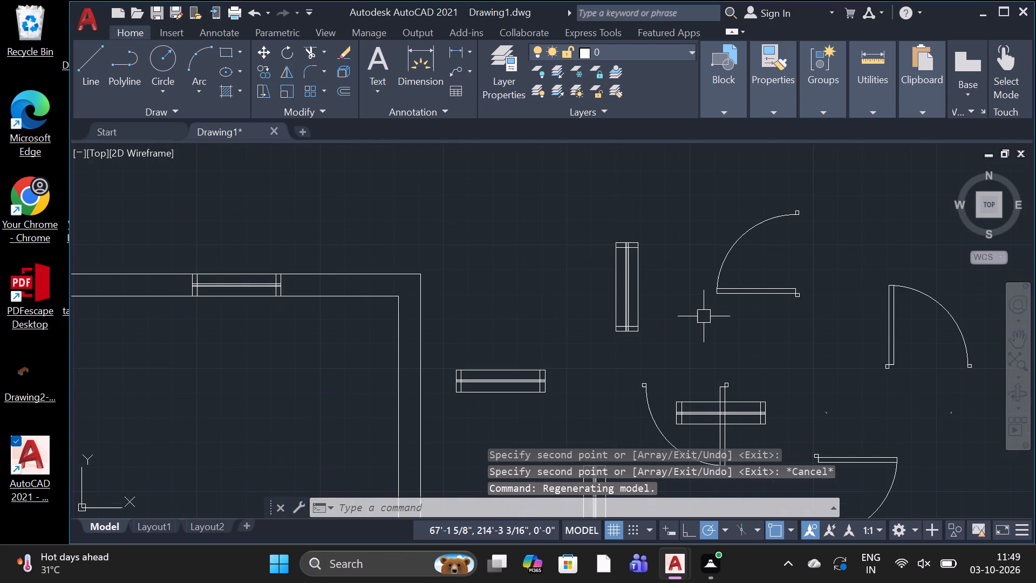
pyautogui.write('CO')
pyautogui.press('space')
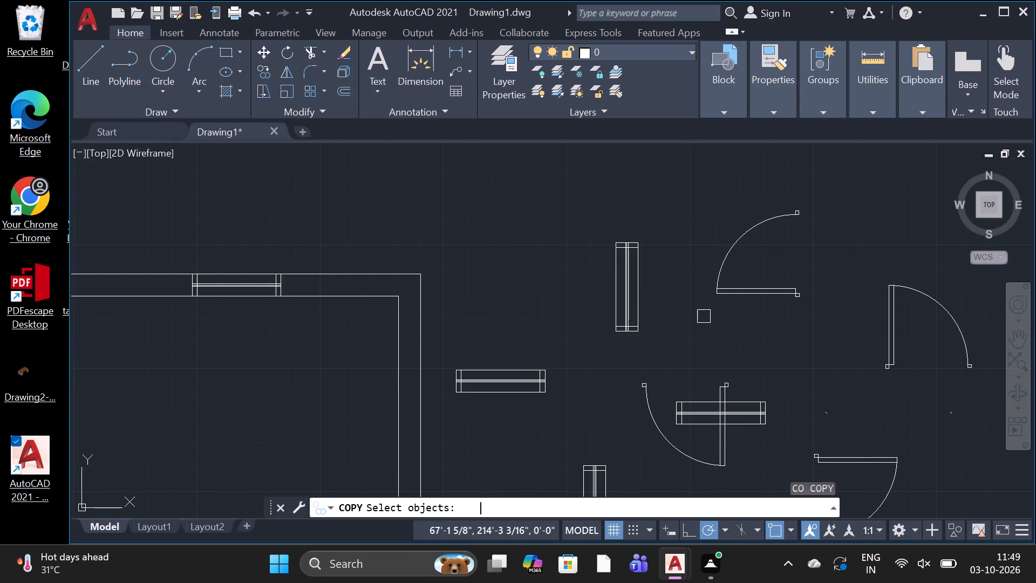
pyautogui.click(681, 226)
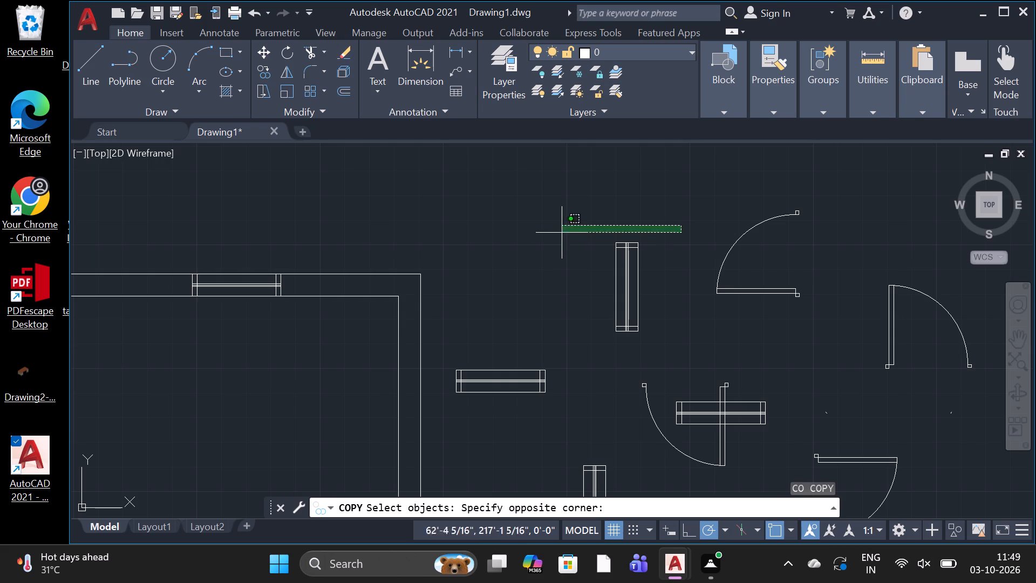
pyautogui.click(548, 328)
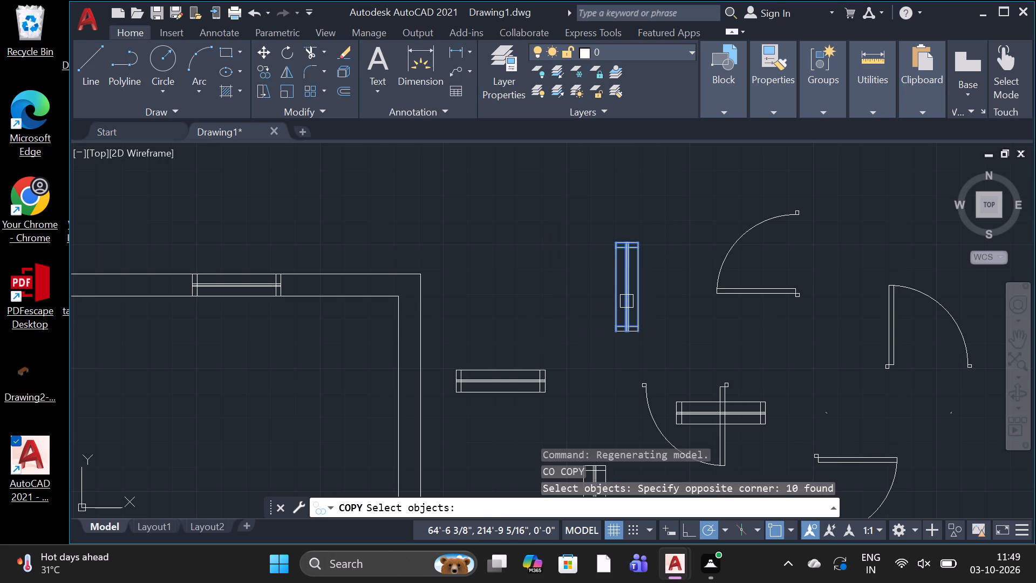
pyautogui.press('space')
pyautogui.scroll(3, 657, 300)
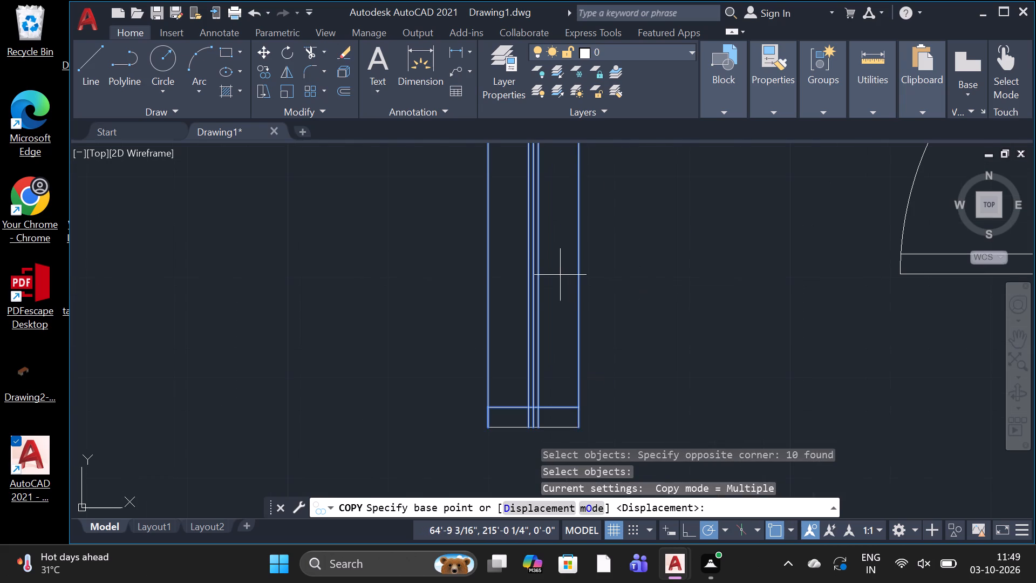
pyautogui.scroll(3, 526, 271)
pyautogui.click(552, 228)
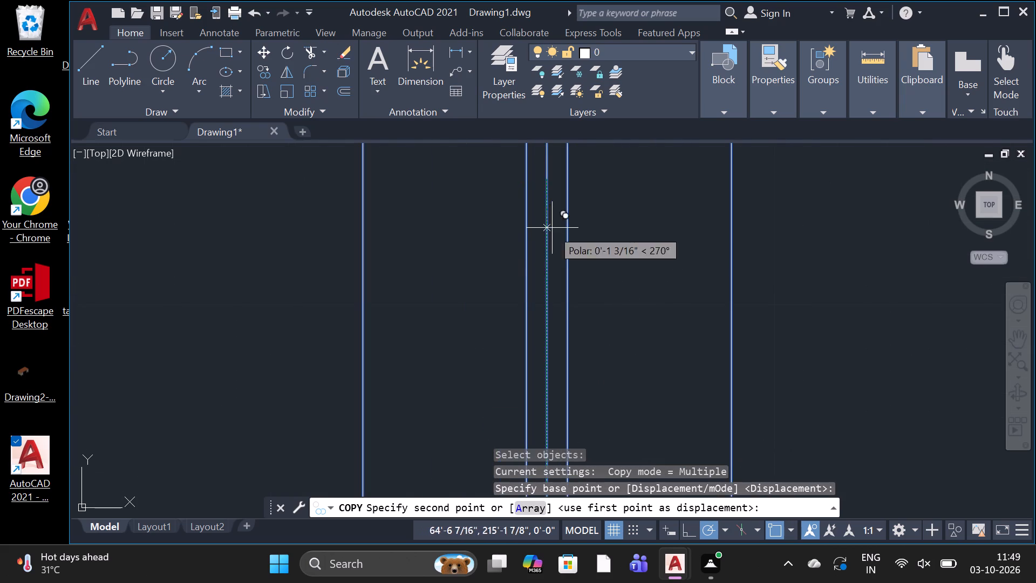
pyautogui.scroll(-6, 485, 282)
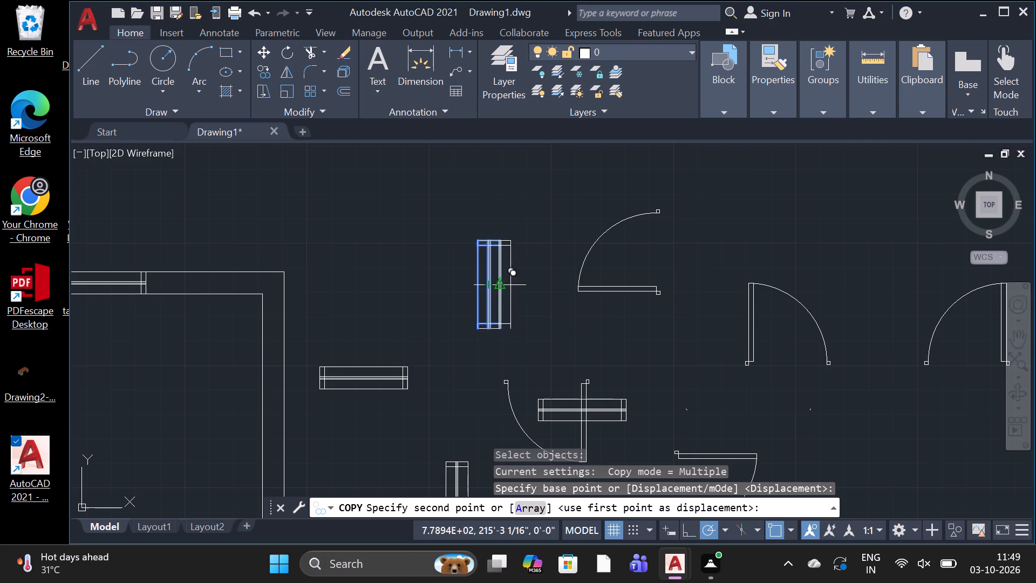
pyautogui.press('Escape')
# Copy the upper vertical window symbol east of the plan from its center-line midpoint into the west exterior wall of the northwest room.
pyautogui.press('c')
pyautogui.press('o')
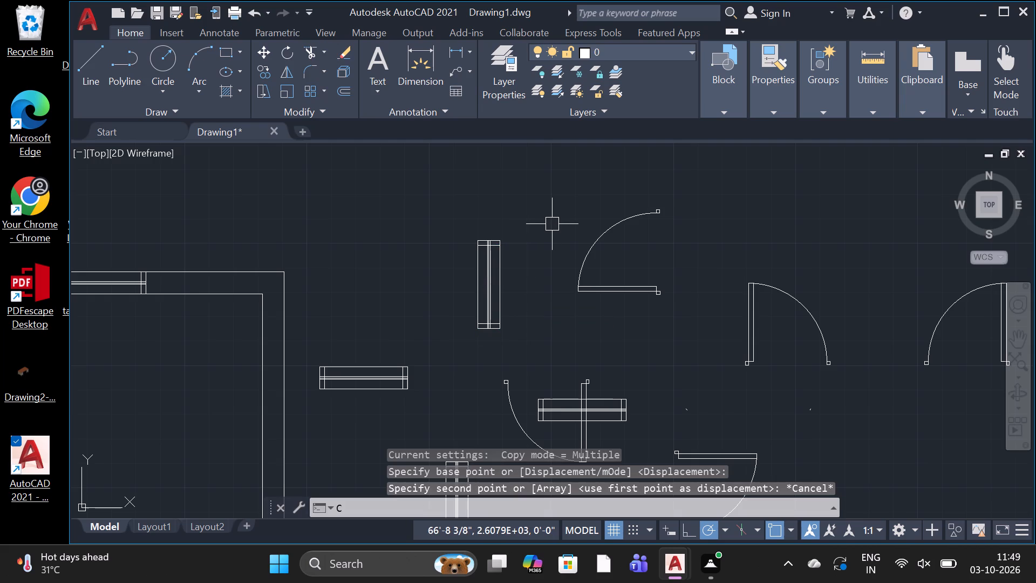
pyautogui.press('space')
pyautogui.click(540, 223)
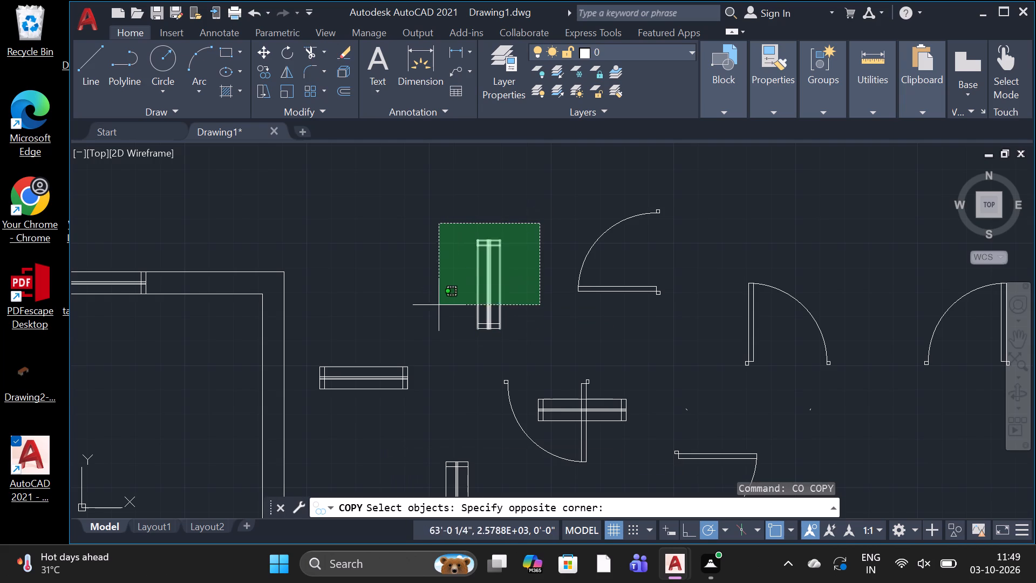
pyautogui.click(420, 358)
pyautogui.press('space')
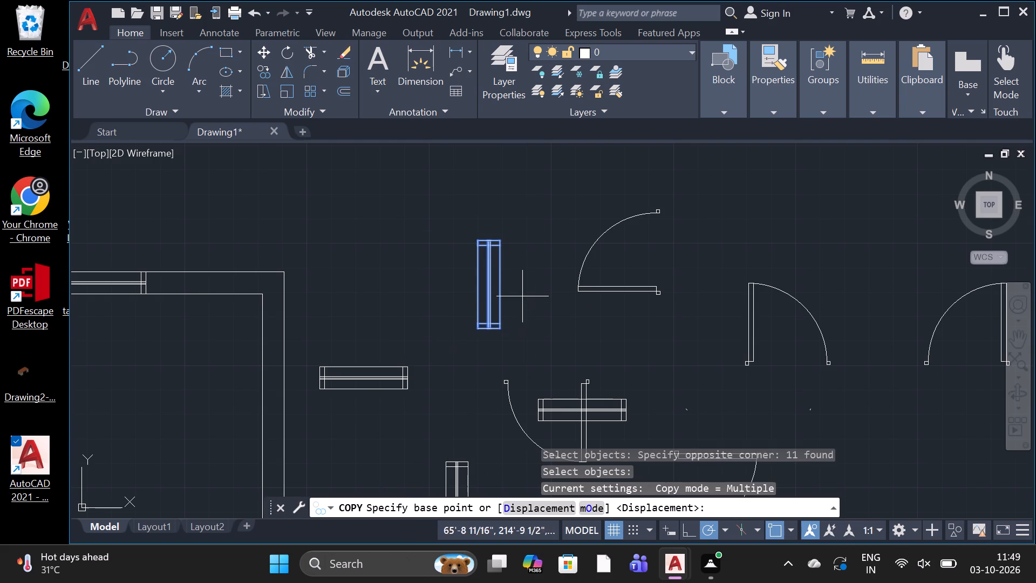
pyautogui.scroll(4, 495, 294)
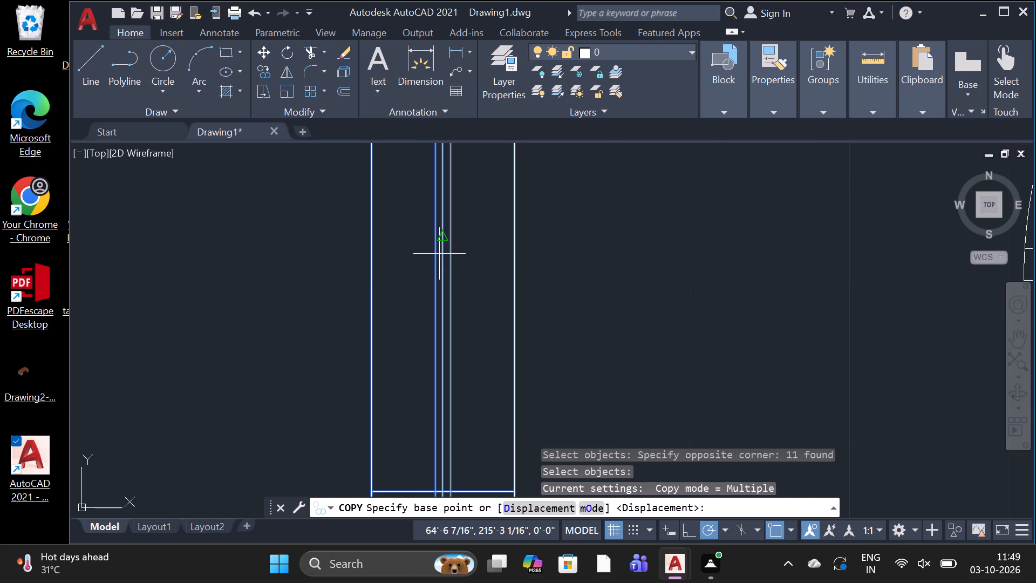
pyautogui.click(441, 250)
pyautogui.scroll(-5, 350, 286)
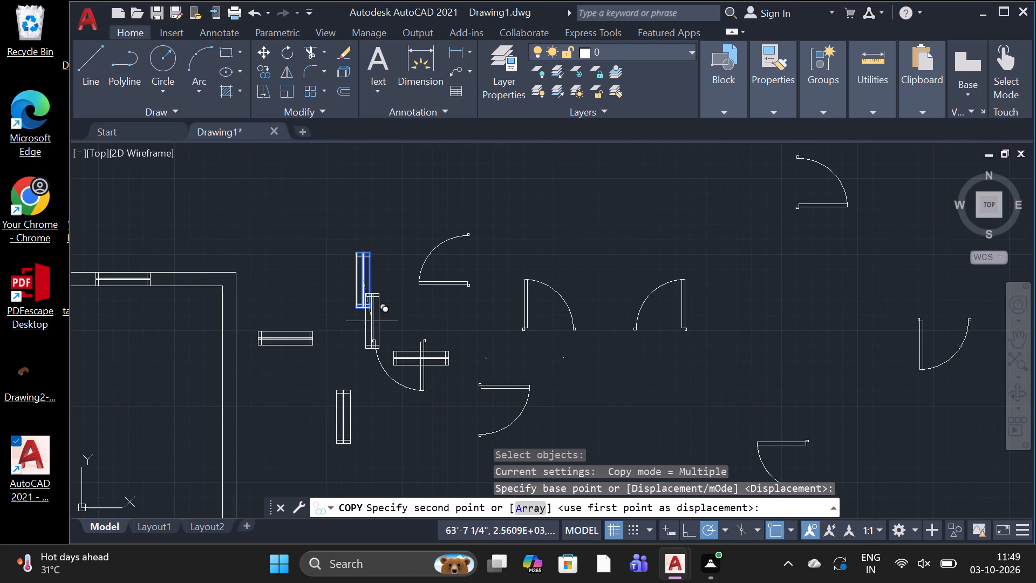
pyautogui.scroll(-6, 176, 307)
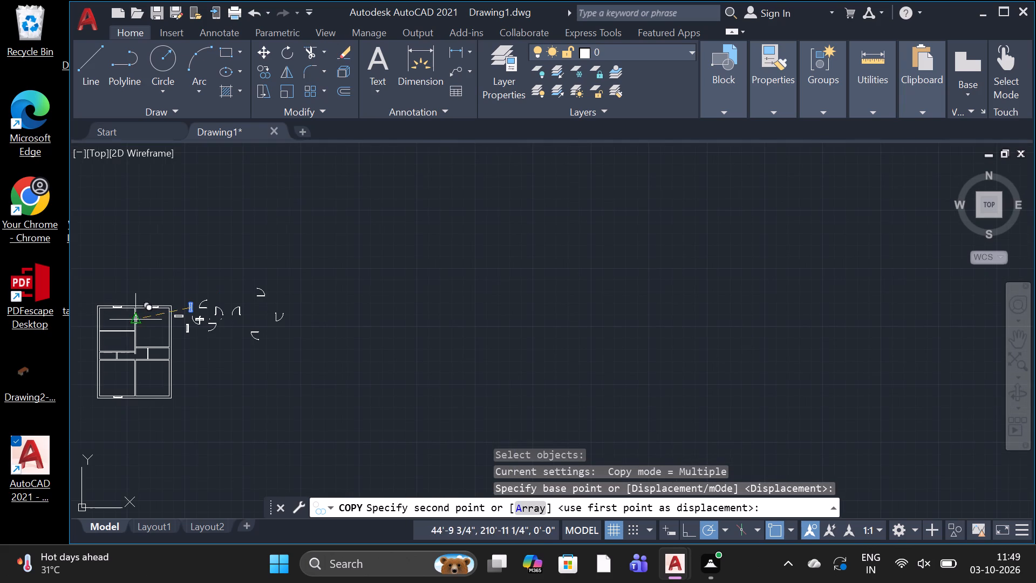
pyautogui.scroll(4, 88, 329)
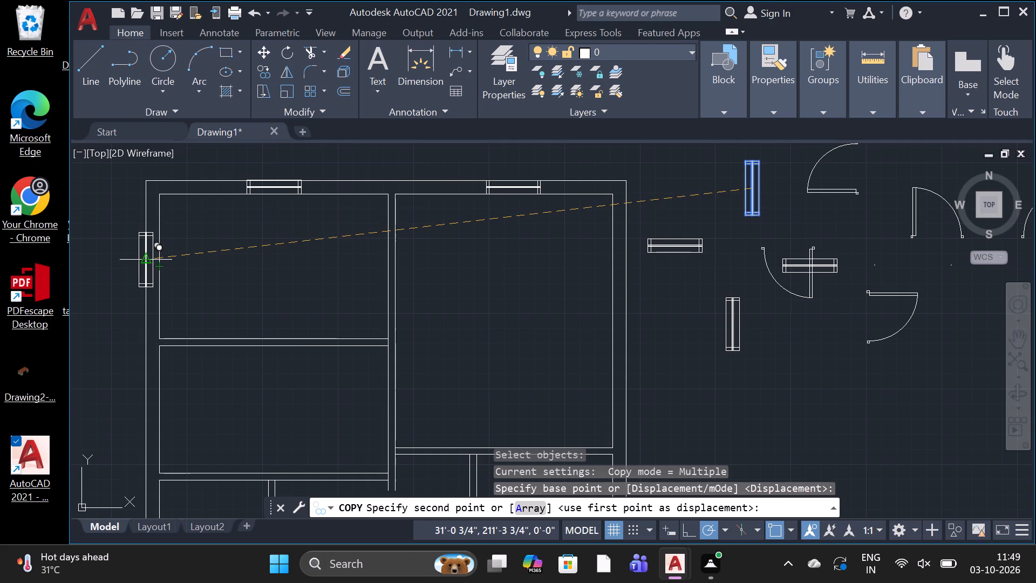
pyautogui.scroll(2, 147, 261)
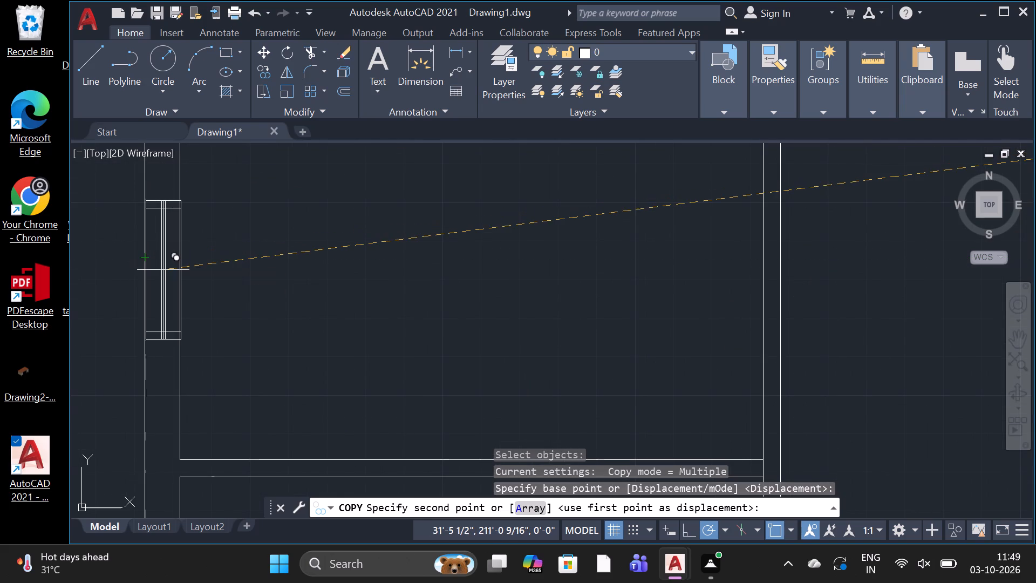
pyautogui.scroll(3, 163, 271)
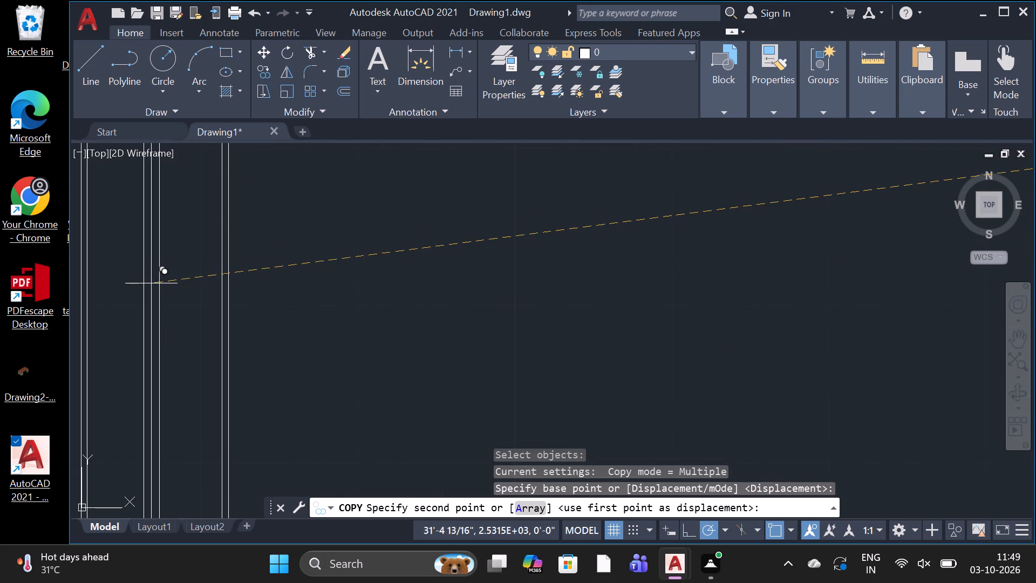
pyautogui.click(158, 276)
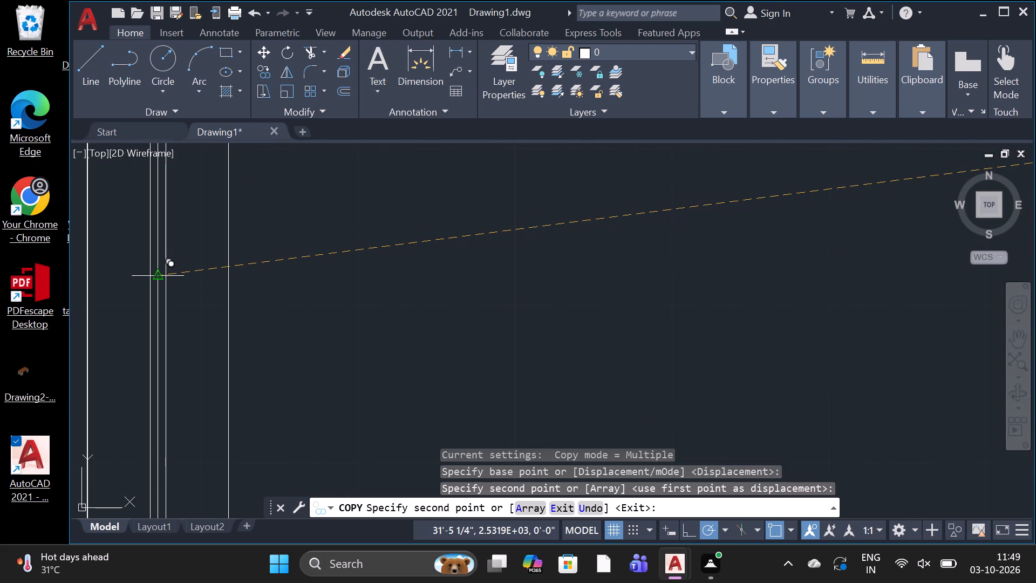
# Place another copy of the vertical window within the west exterior wall of the southwest room.
pyautogui.scroll(-4, 158, 276)
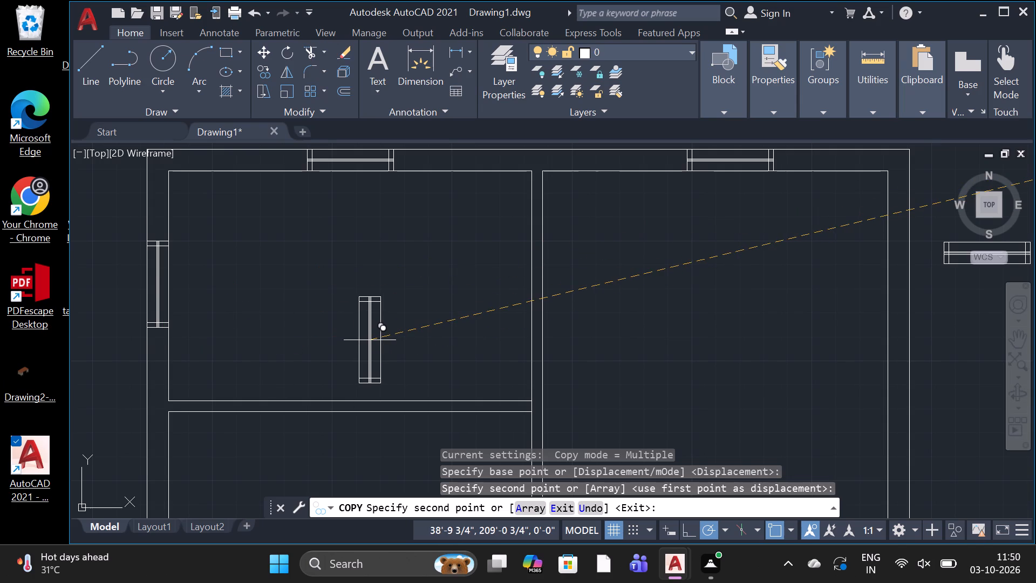
pyautogui.scroll(-2, 336, 286)
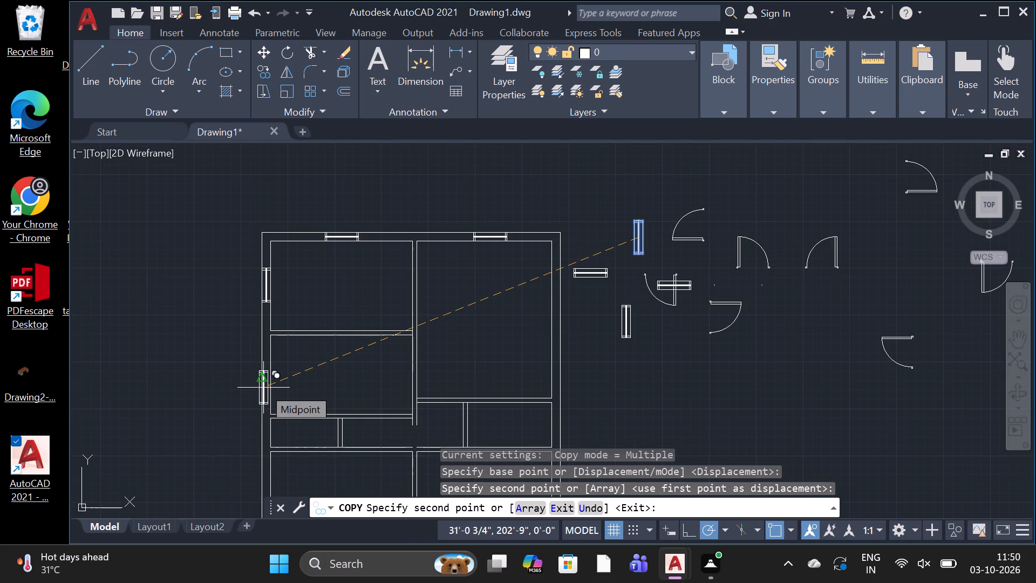
pyautogui.scroll(-4, 263, 388)
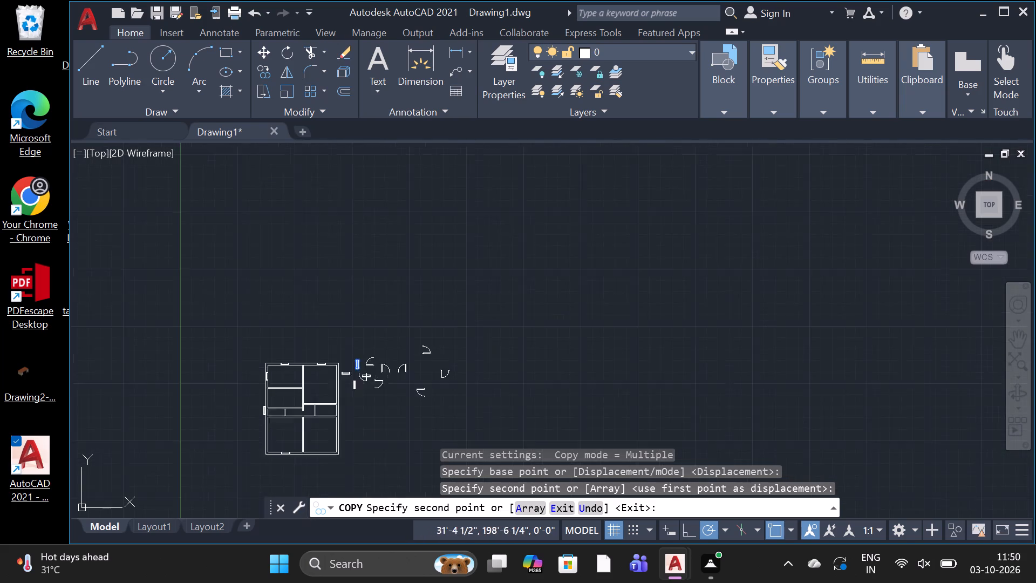
pyautogui.scroll(4, 262, 428)
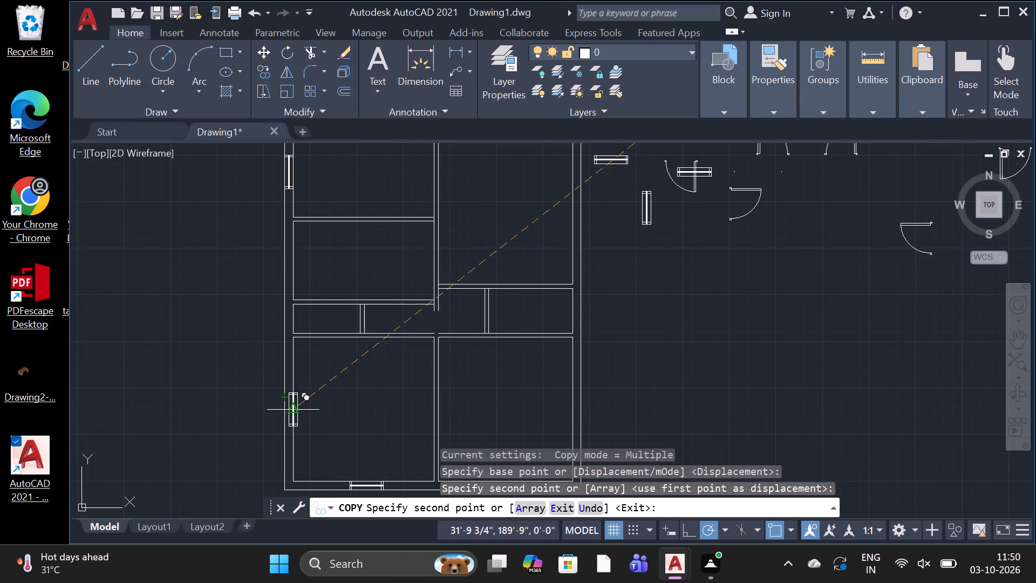
pyautogui.scroll(4, 294, 413)
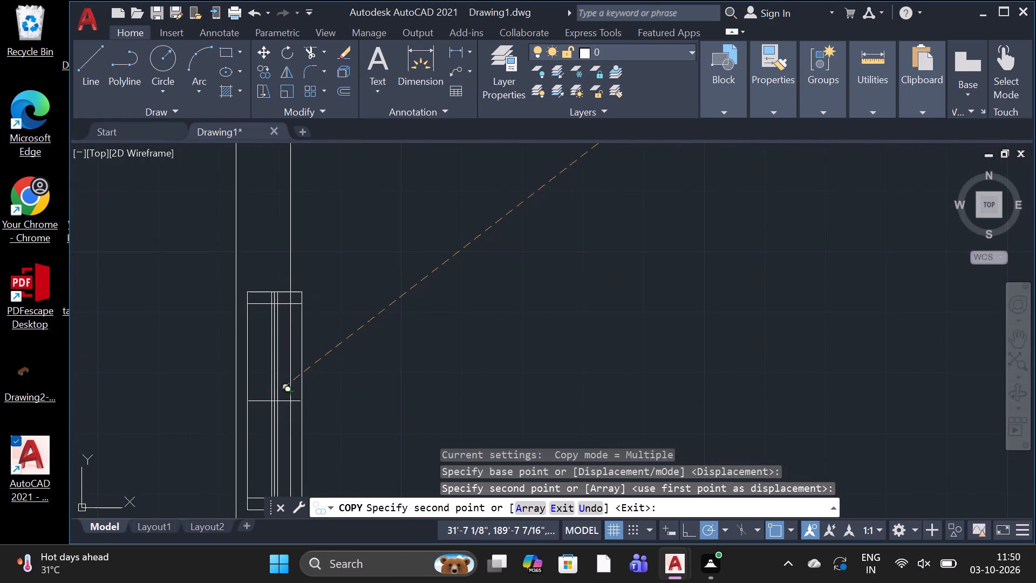
pyautogui.scroll(3, 260, 411)
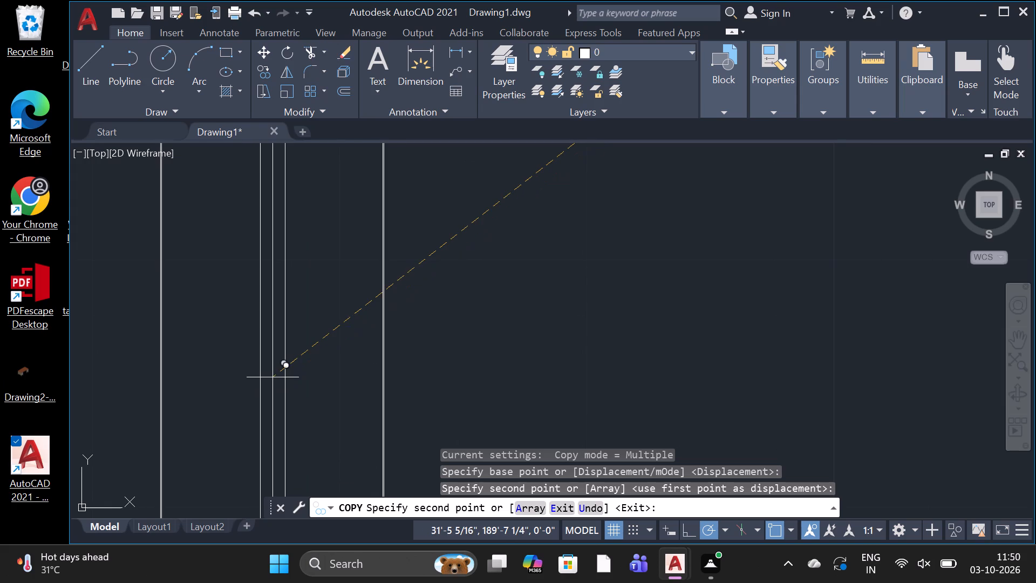
pyautogui.scroll(2, 270, 381)
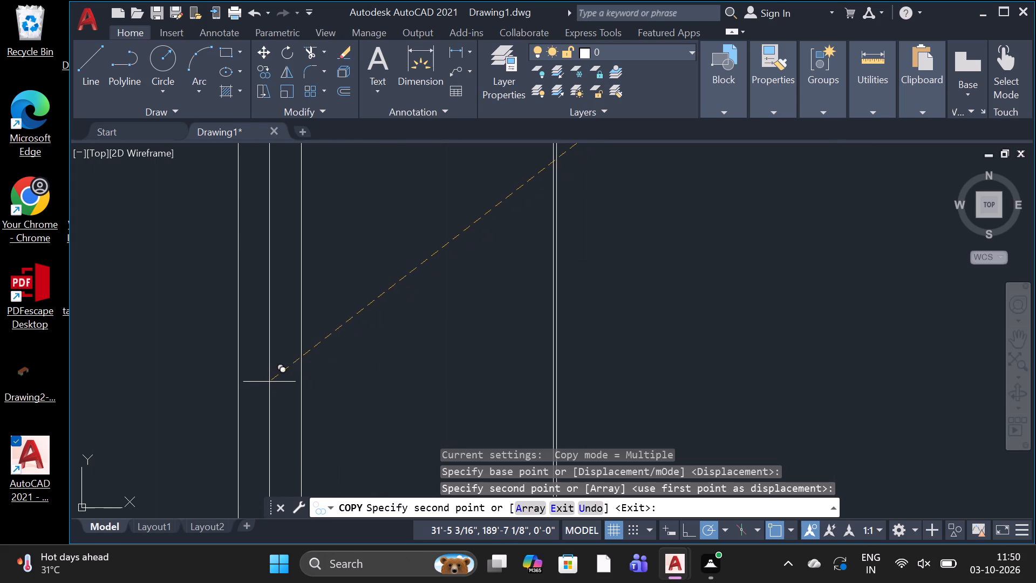
pyautogui.click(273, 364)
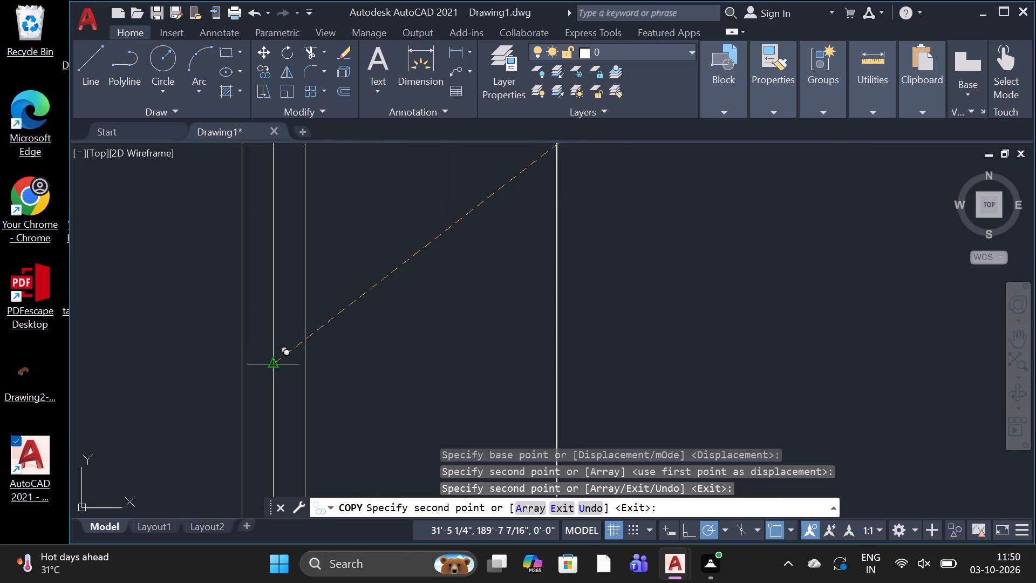
# Place another copy of the vertical window within the east exterior wall of the southeast room, near the middle of that wall.
pyautogui.scroll(-7, 281, 410)
pyautogui.scroll(-3, 430, 394)
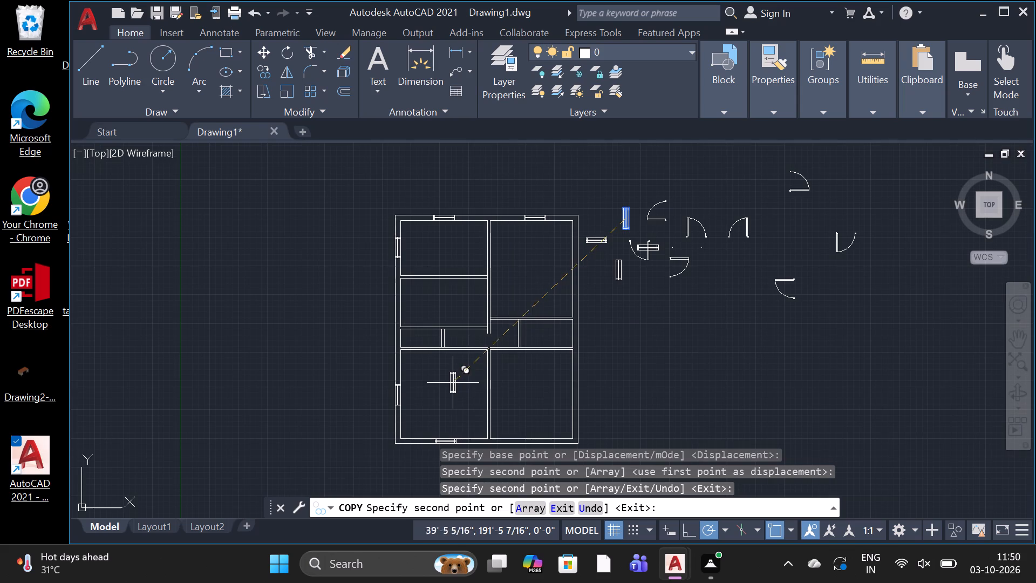
pyautogui.scroll(8, 576, 397)
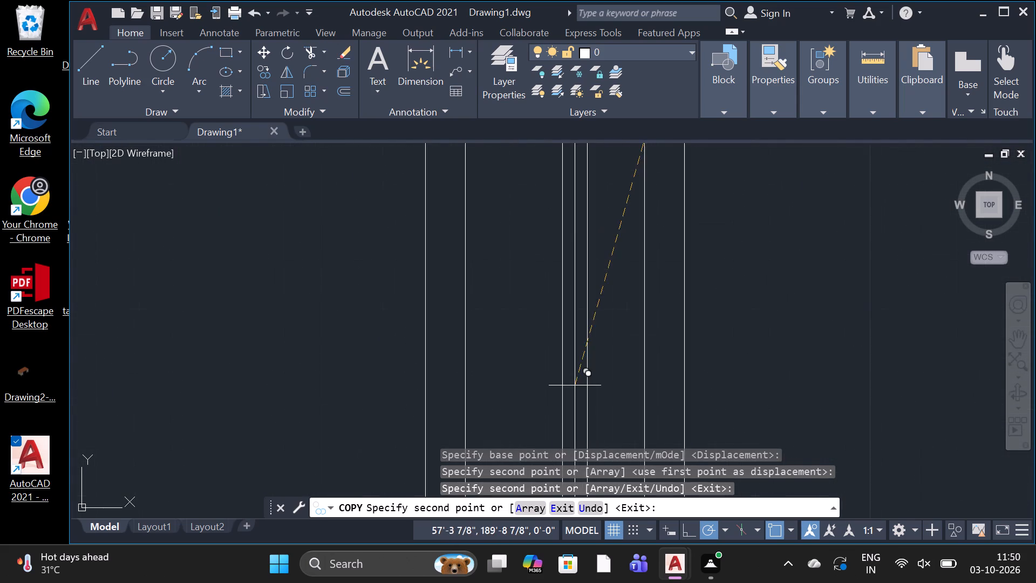
pyautogui.scroll(-4, 575, 385)
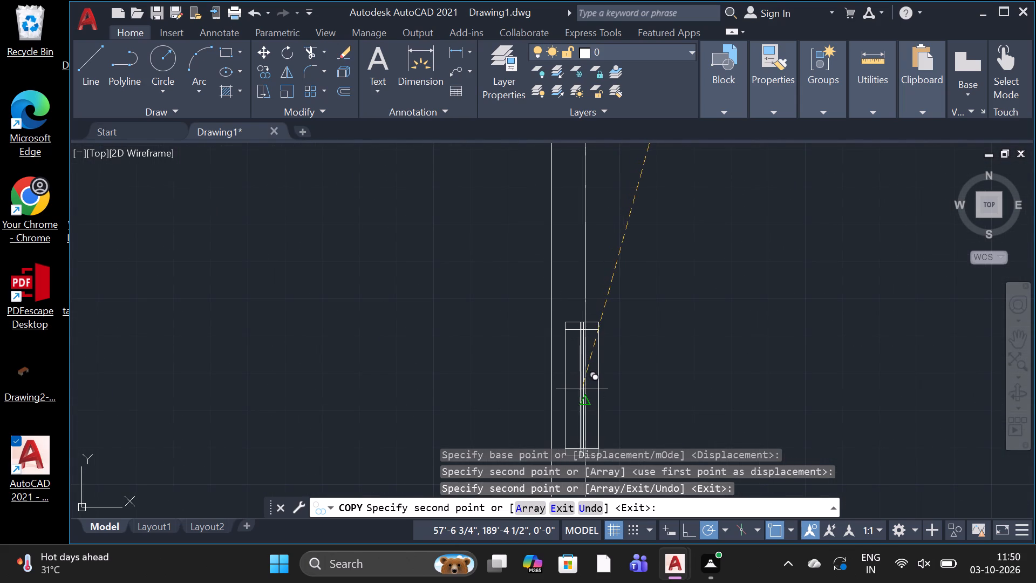
pyautogui.scroll(-4, 585, 396)
pyautogui.scroll(5, 584, 357)
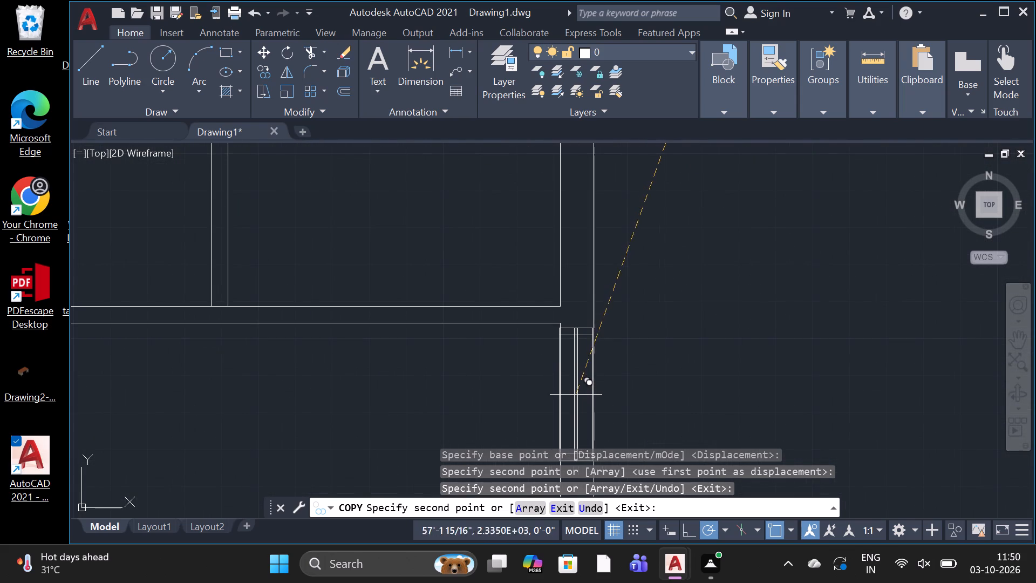
pyautogui.scroll(2, 576, 395)
pyautogui.scroll(-3, 570, 403)
pyautogui.scroll(2, 570, 403)
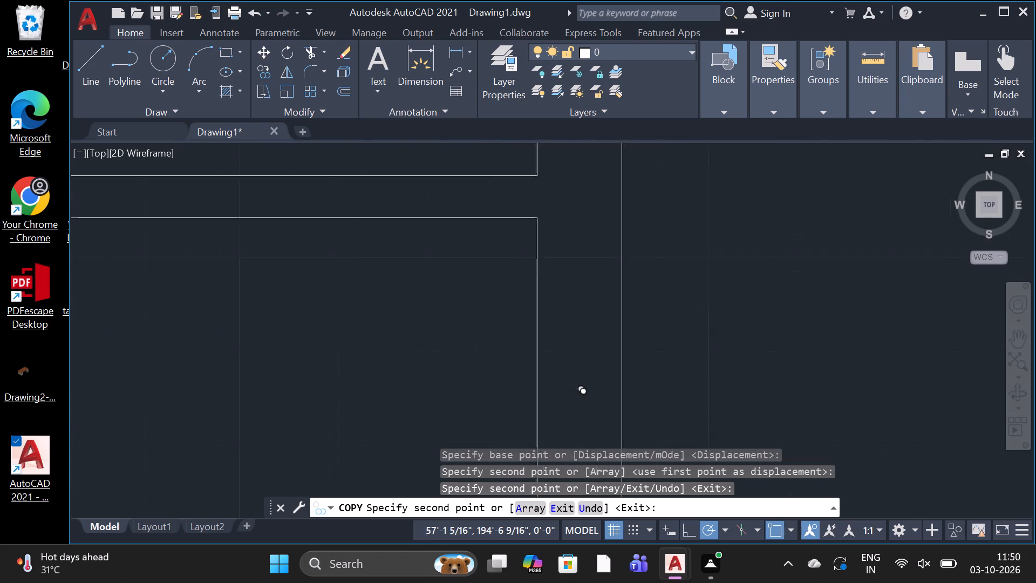
pyautogui.scroll(1, 570, 403)
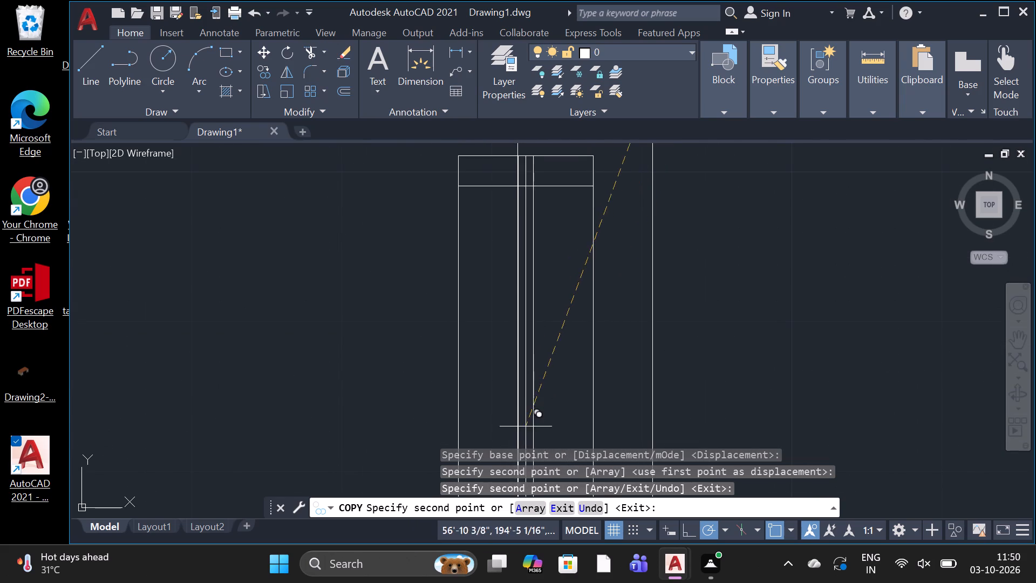
pyautogui.scroll(-3, 529, 430)
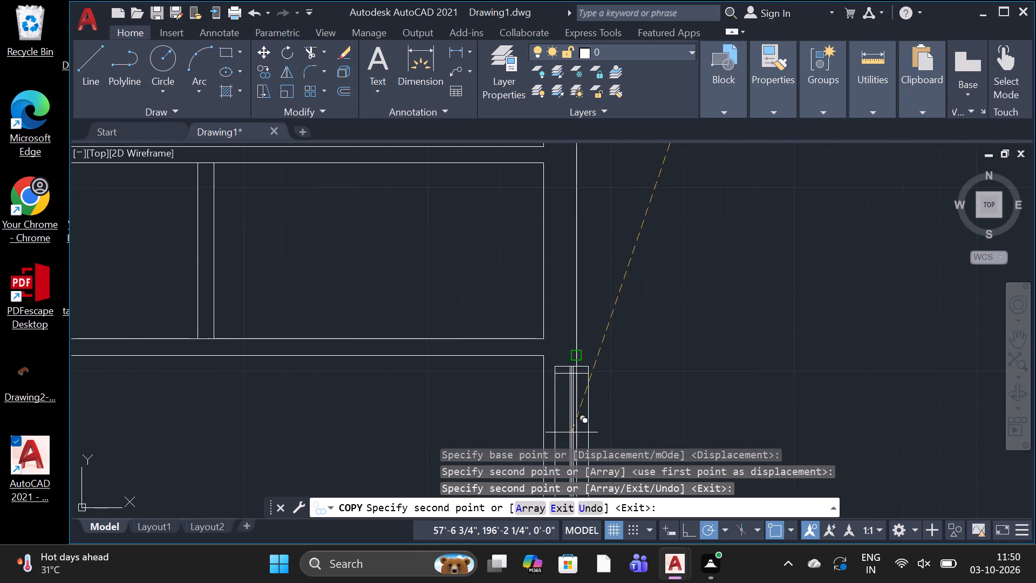
pyautogui.scroll(3, 561, 441)
pyautogui.scroll(-2, 556, 422)
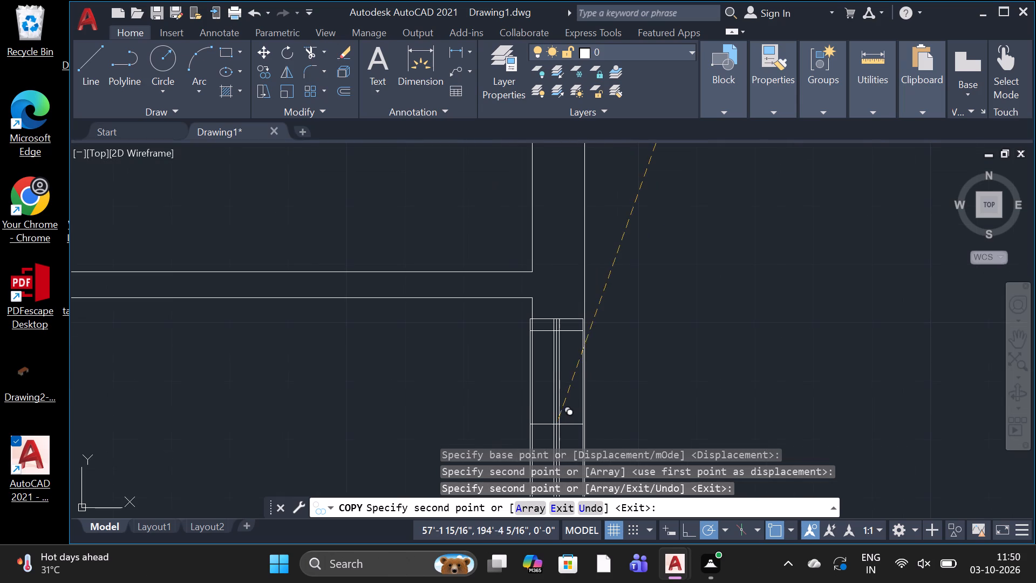
pyautogui.scroll(-6, 556, 426)
pyautogui.scroll(2, 555, 417)
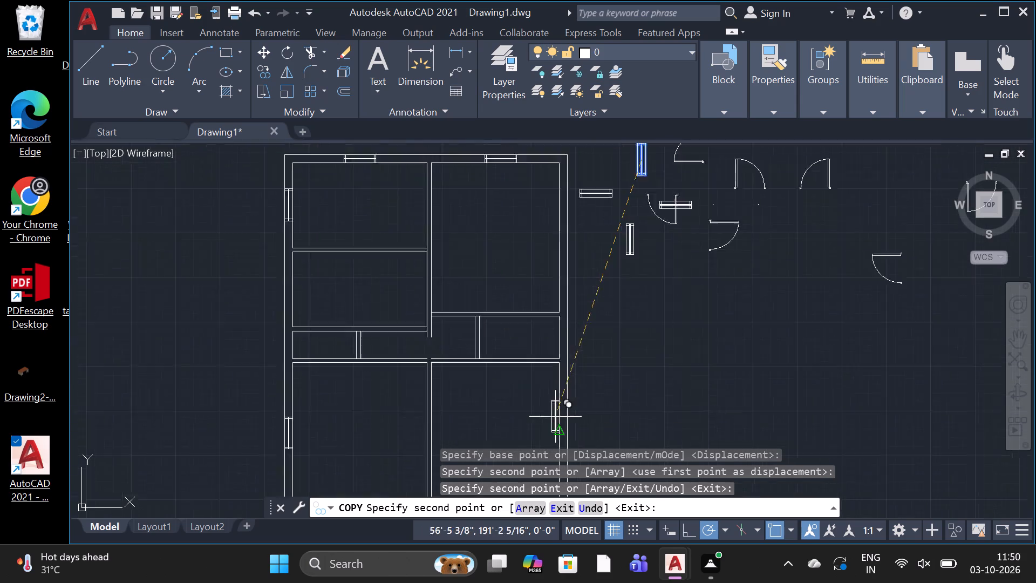
pyautogui.scroll(2, 555, 417)
pyautogui.scroll(-4, 563, 376)
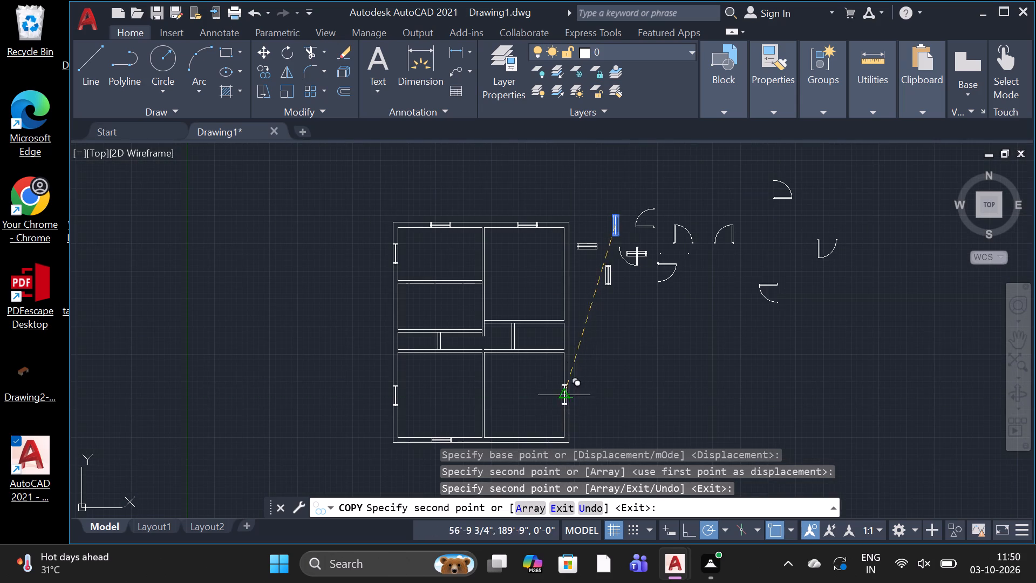
pyautogui.scroll(4, 560, 399)
pyautogui.scroll(-4, 596, 370)
pyautogui.scroll(2, 600, 396)
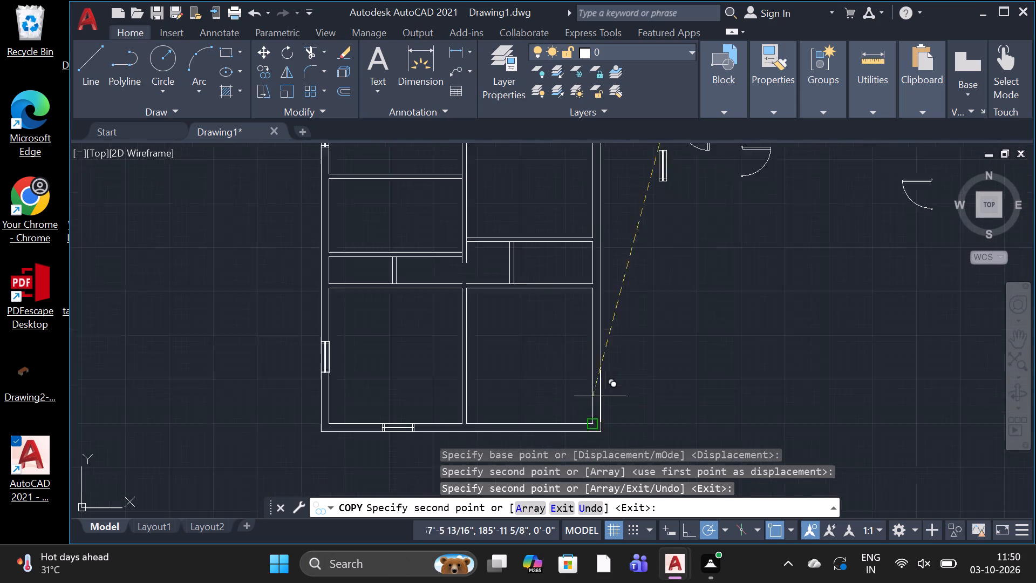
pyautogui.scroll(2, 600, 396)
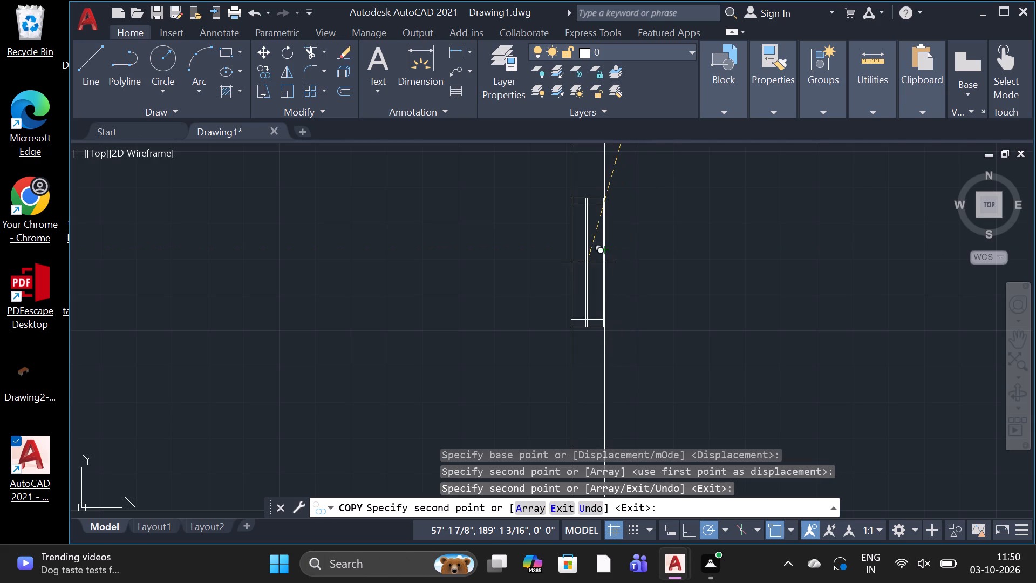
pyautogui.scroll(2, 581, 262)
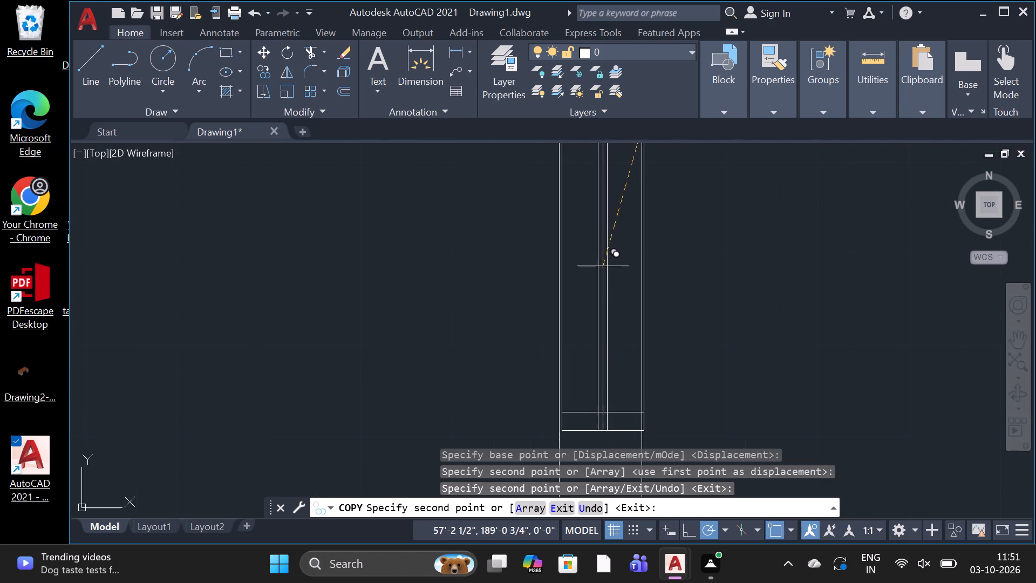
pyautogui.scroll(2, 600, 262)
pyautogui.click(602, 272)
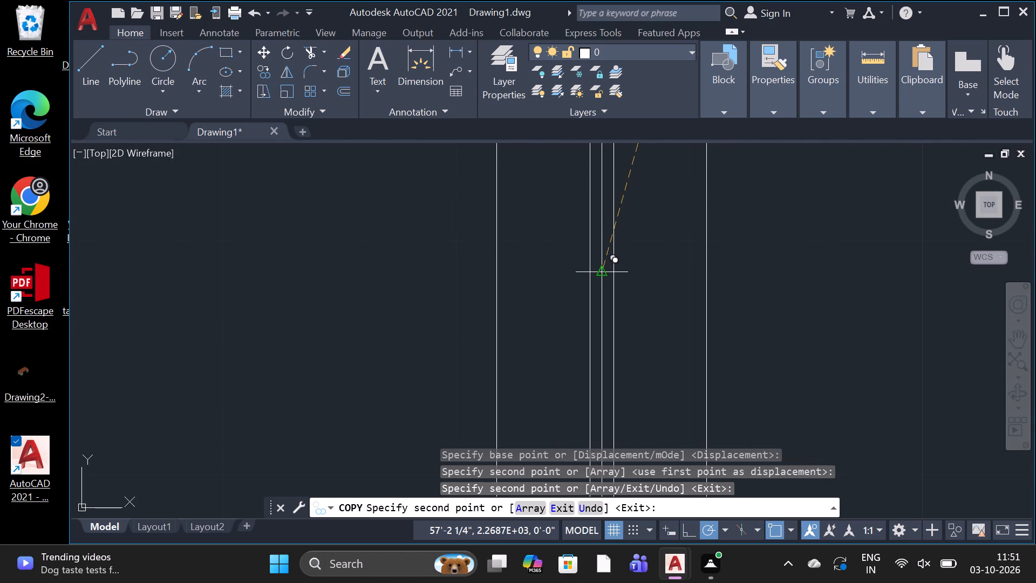
# Place another copy of the vertical window within the east exterior wall of the northeast room and end the Copy command.
pyautogui.scroll(-10, 601, 274)
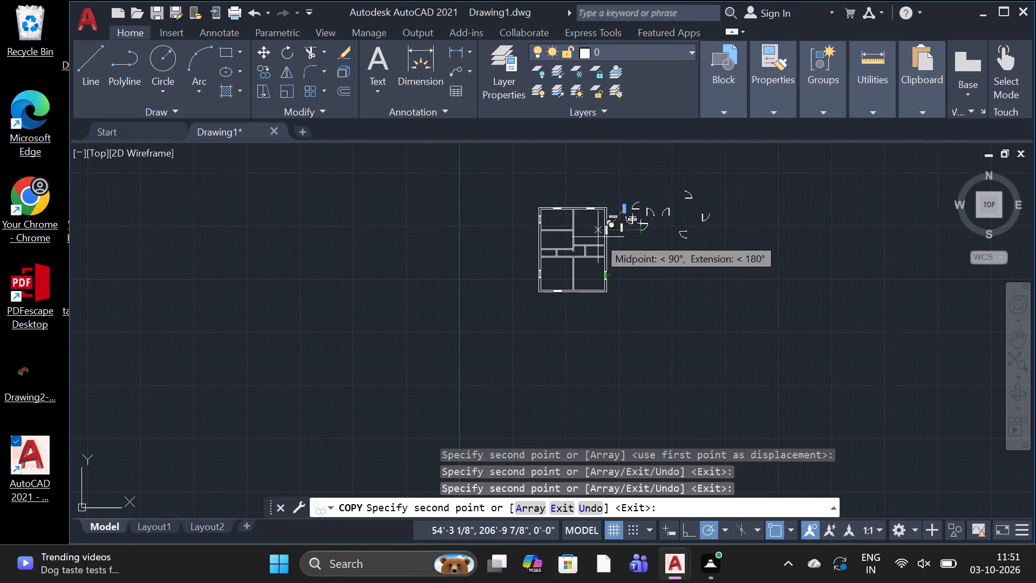
pyautogui.scroll(5, 597, 227)
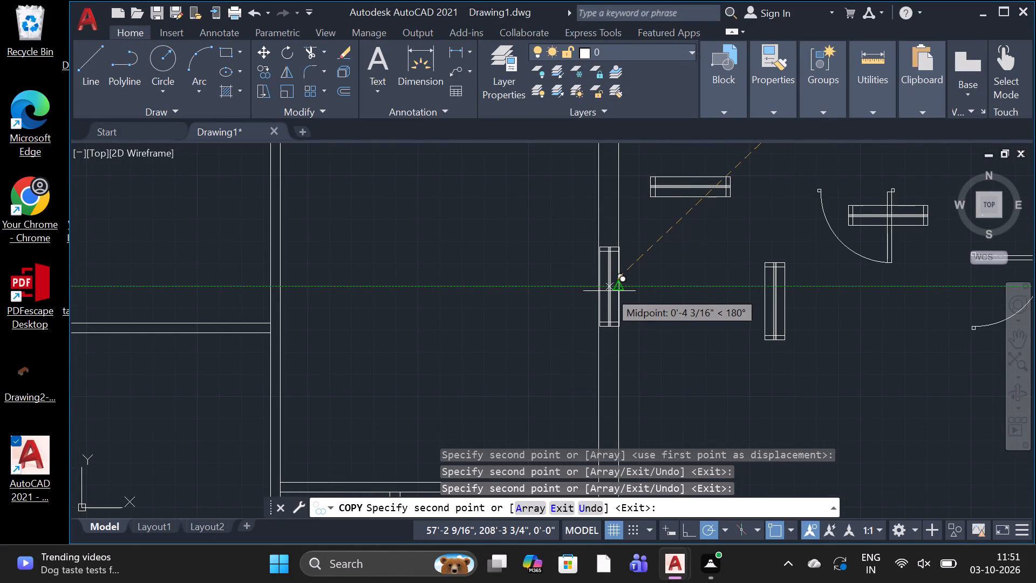
pyautogui.scroll(3, 609, 291)
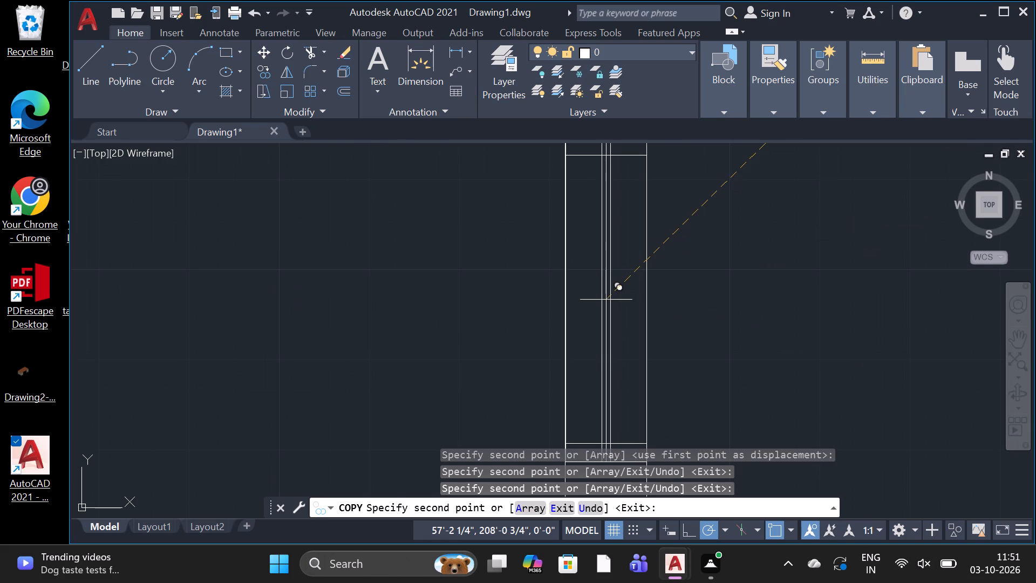
pyautogui.scroll(2, 606, 300)
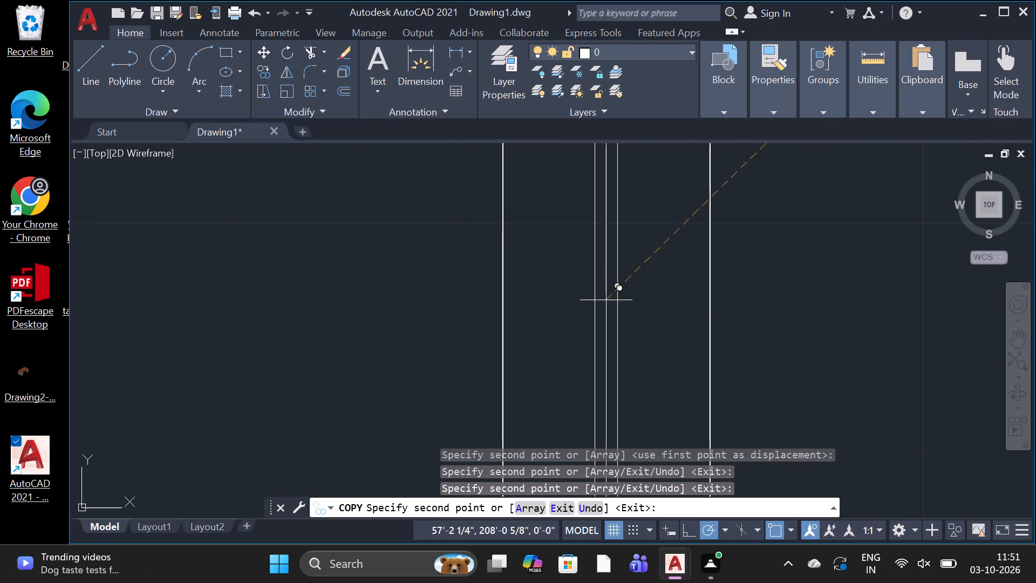
pyautogui.click(606, 301)
pyautogui.scroll(-9, 611, 302)
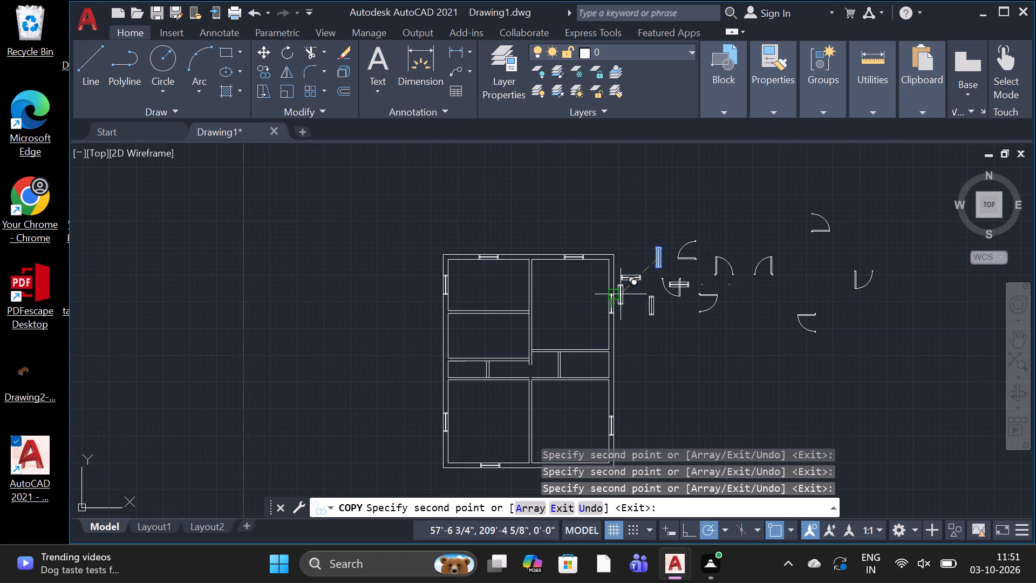
pyautogui.press('Escape')
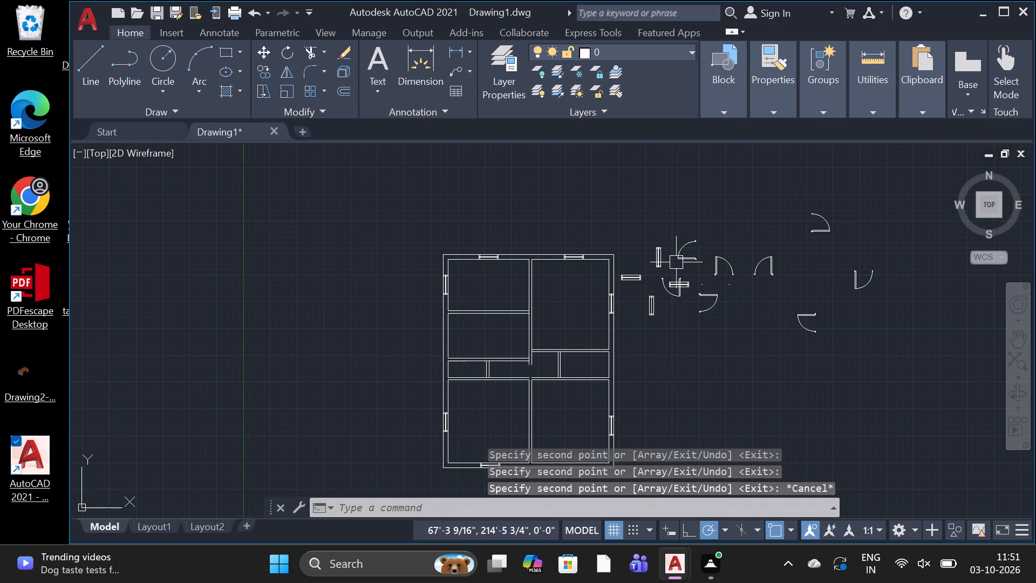
# Copy the lower vertical window symbol east of the plan into the east exterior wall of the small room between the northeast and southeast rooms.
pyautogui.scroll(3, 657, 286)
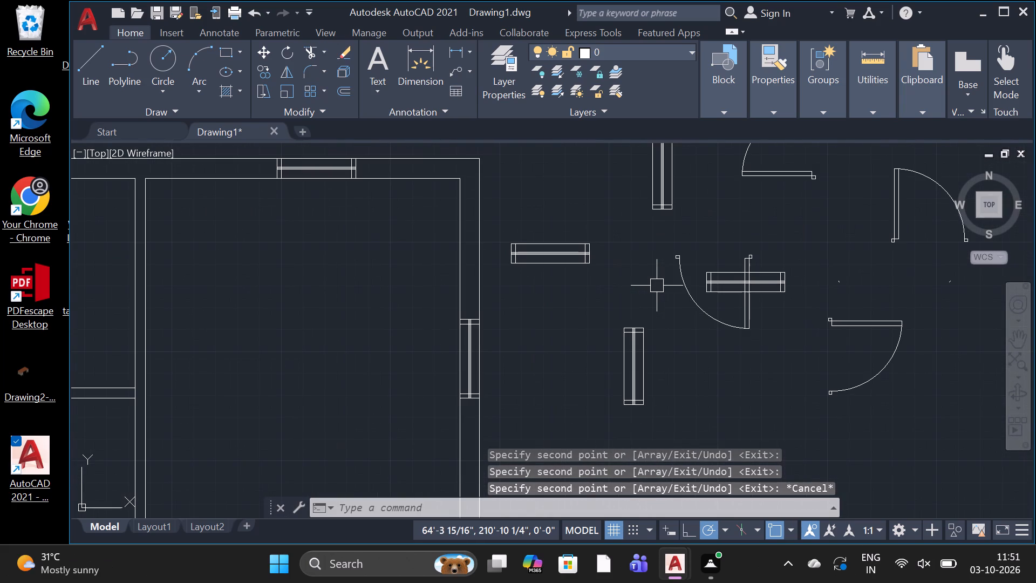
pyautogui.write('CO')
pyautogui.press('space')
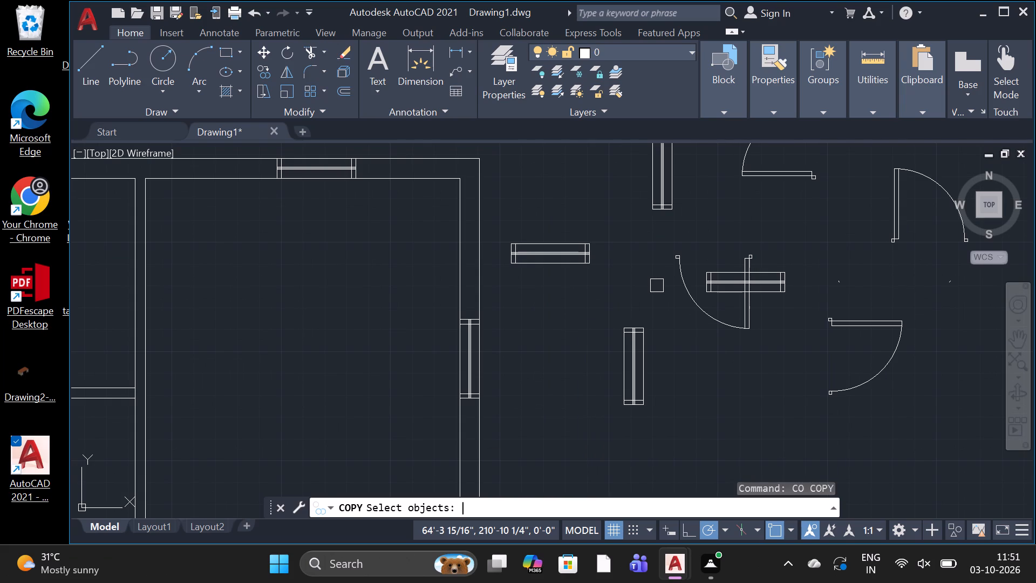
pyautogui.click(658, 297)
pyautogui.click(587, 421)
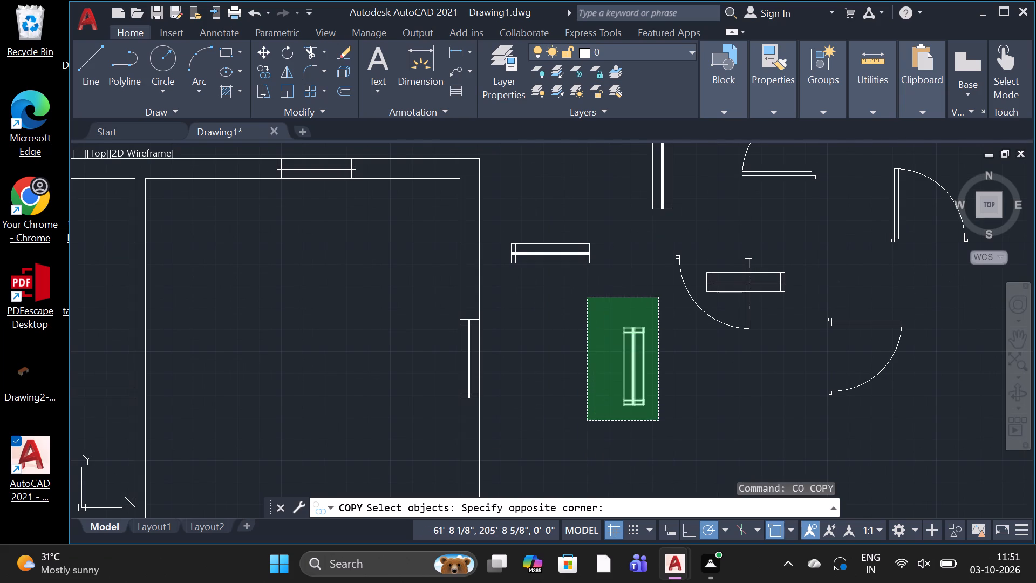
pyautogui.press('space')
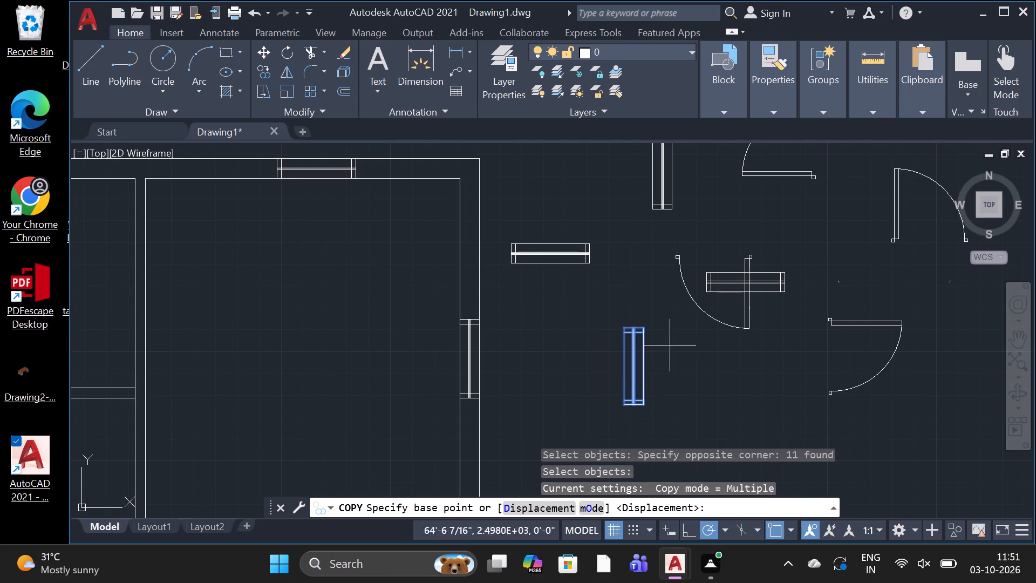
pyautogui.scroll(7, 636, 367)
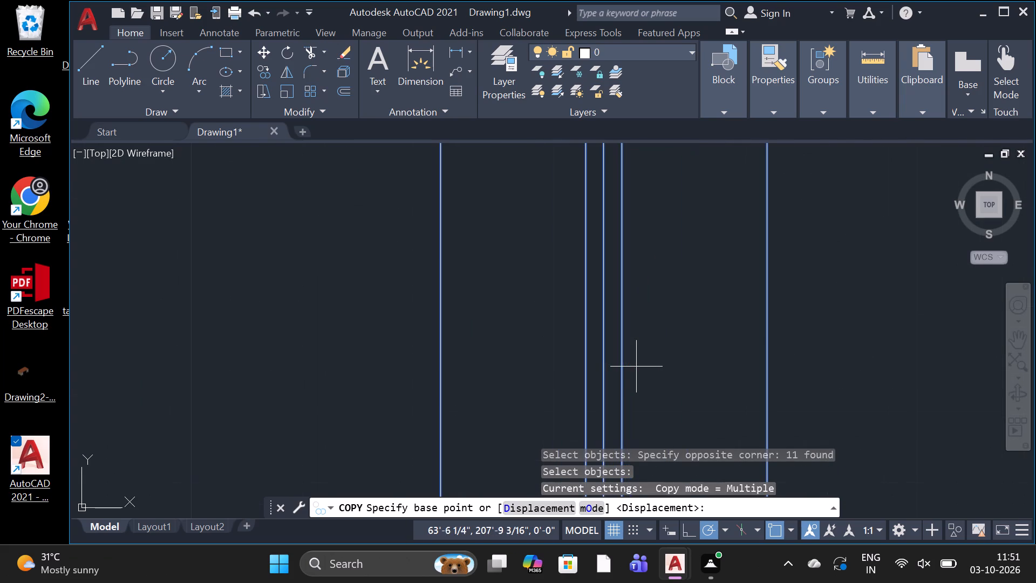
pyautogui.click(611, 379)
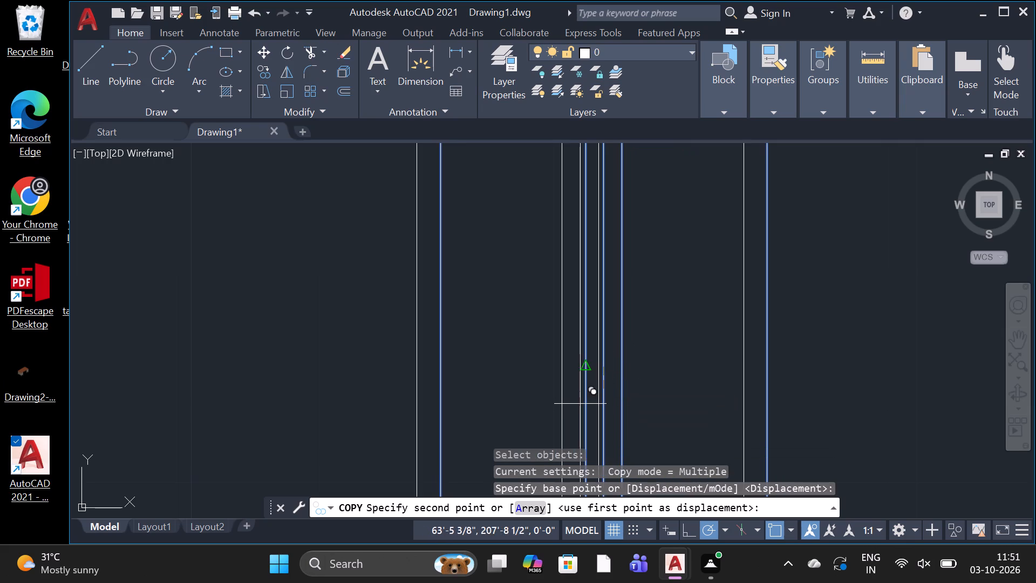
pyautogui.scroll(-9, 580, 397)
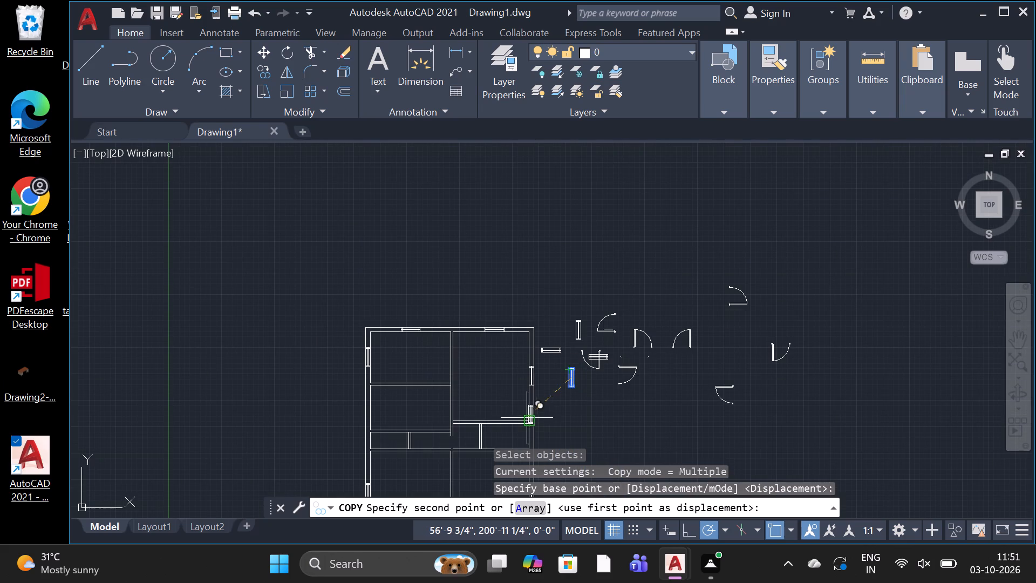
pyautogui.scroll(-1, 527, 416)
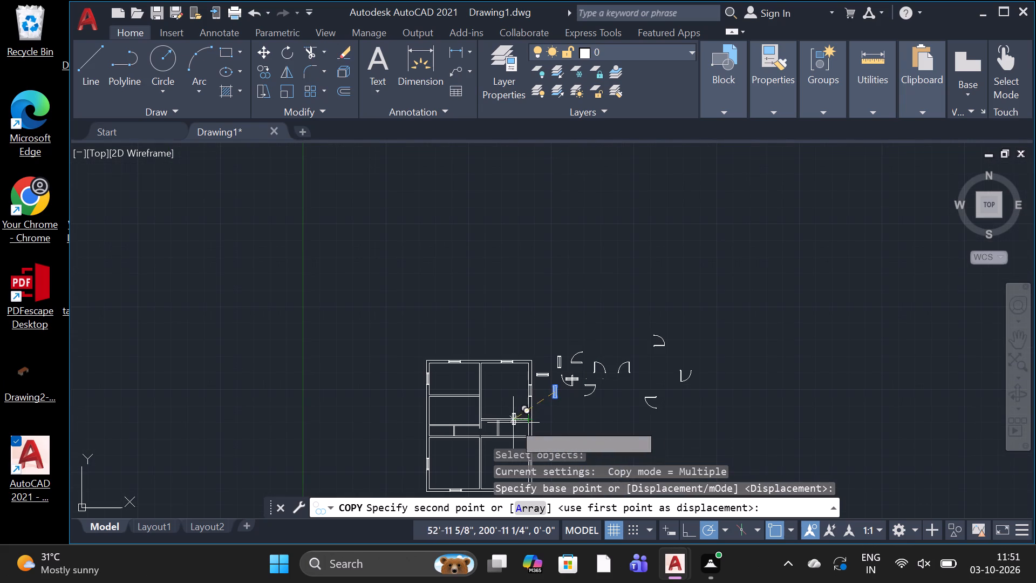
pyautogui.scroll(5, 523, 435)
pyautogui.scroll(2, 534, 391)
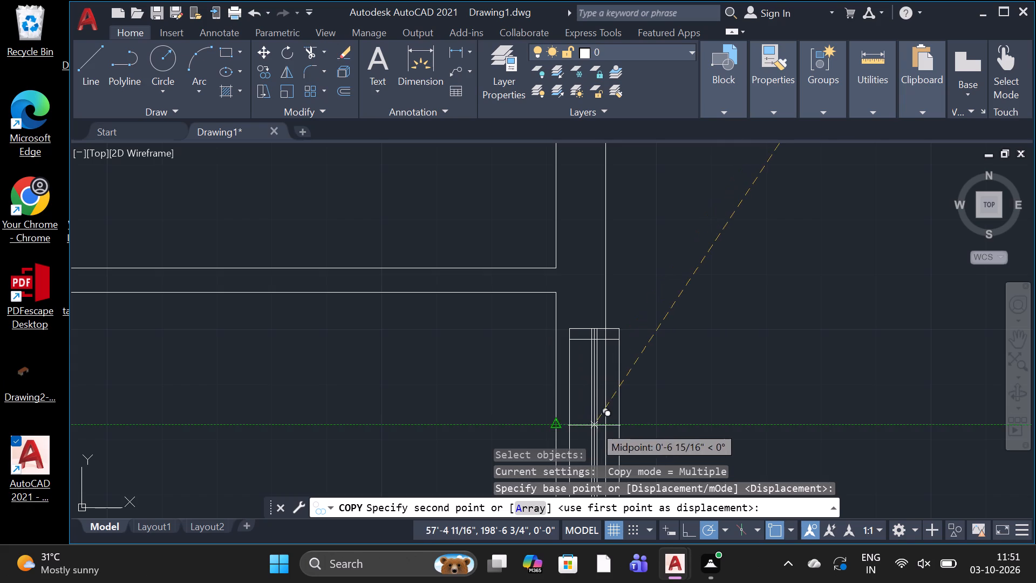
pyautogui.click(581, 437)
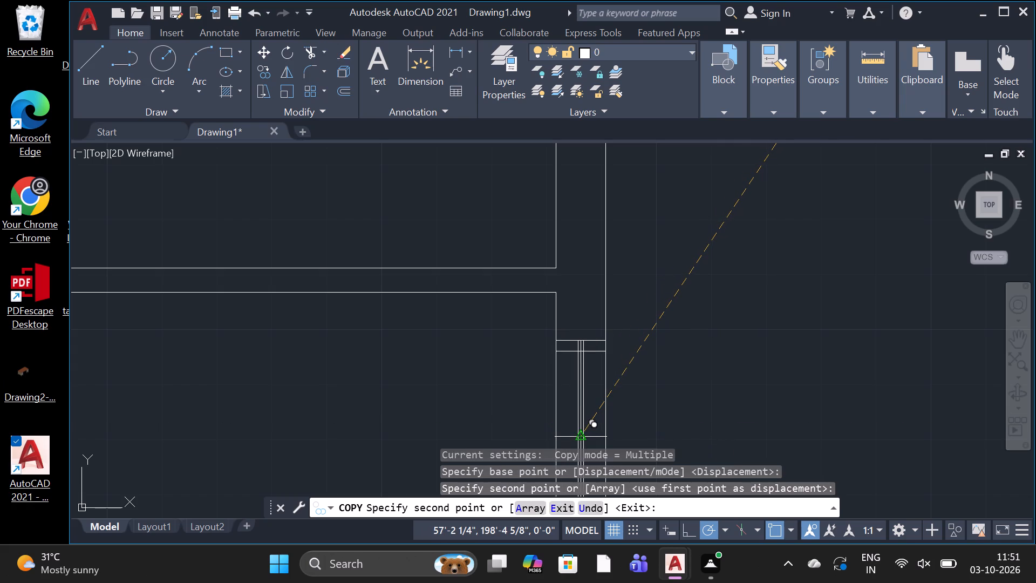
pyautogui.scroll(-3, 581, 435)
pyautogui.scroll(-3, 576, 378)
pyautogui.scroll(1, 580, 413)
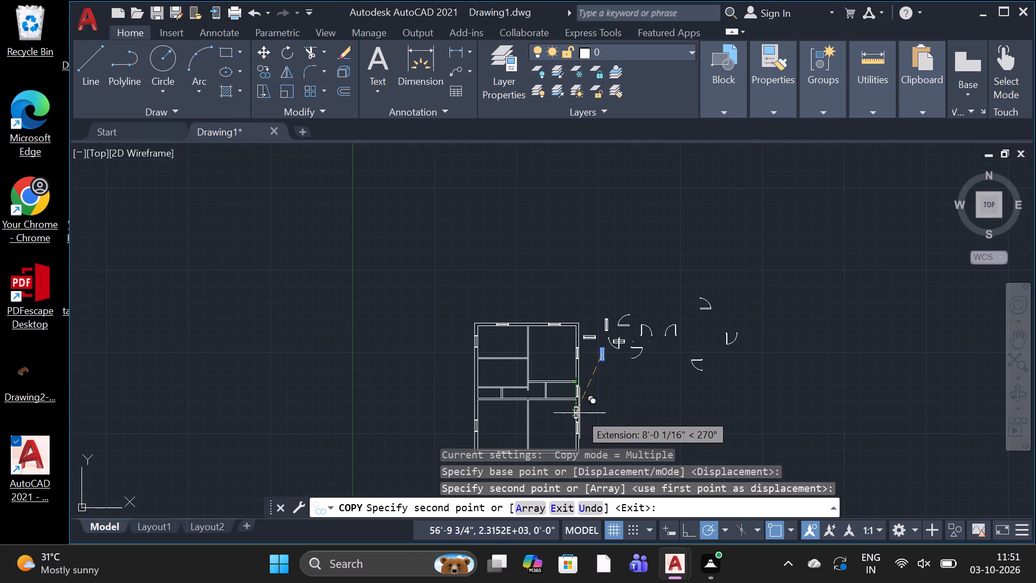
pyautogui.scroll(3, 580, 413)
pyautogui.scroll(-3, 581, 407)
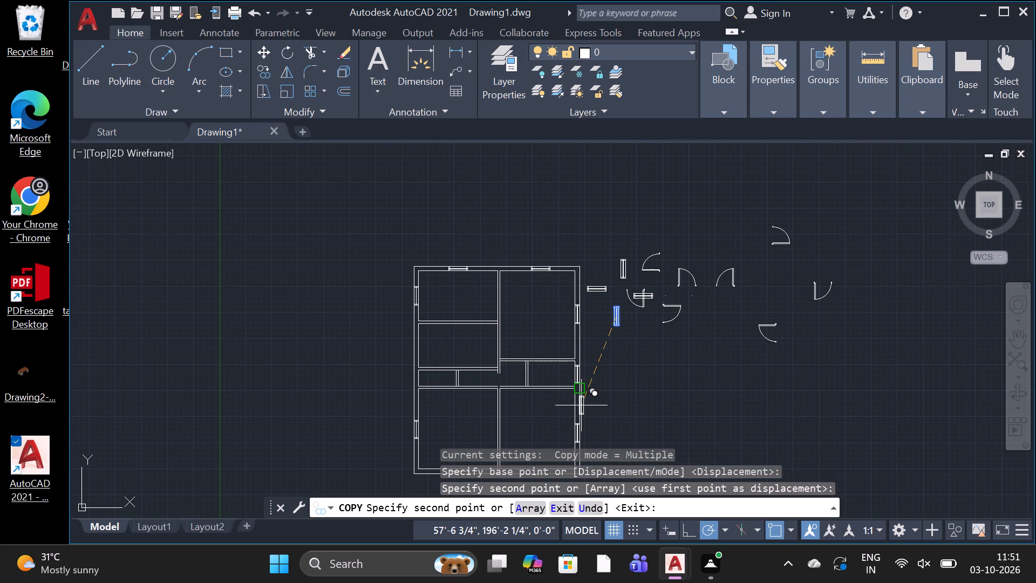
pyautogui.scroll(-2, 573, 329)
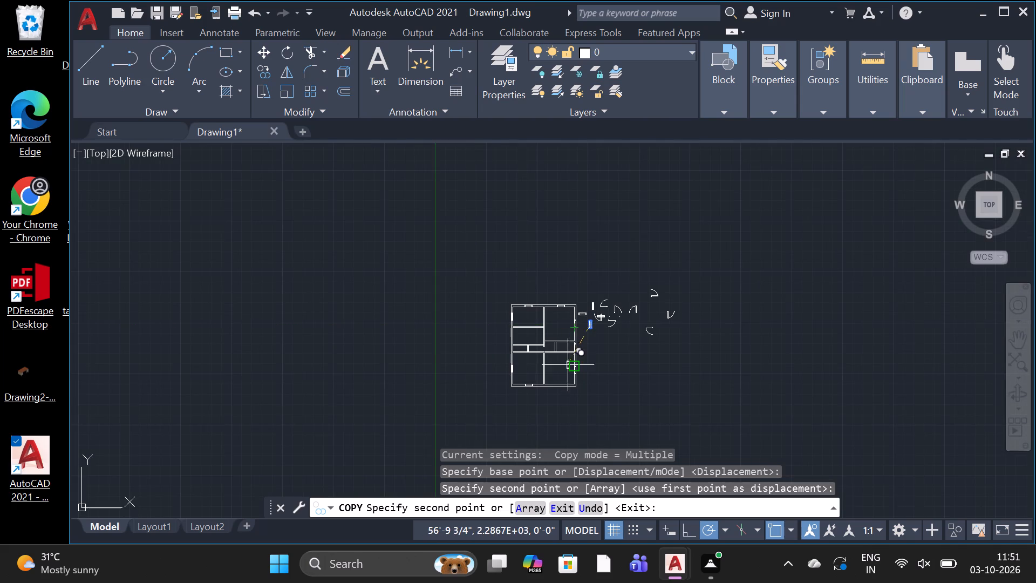
pyautogui.scroll(3, 567, 368)
pyautogui.scroll(-2, 567, 369)
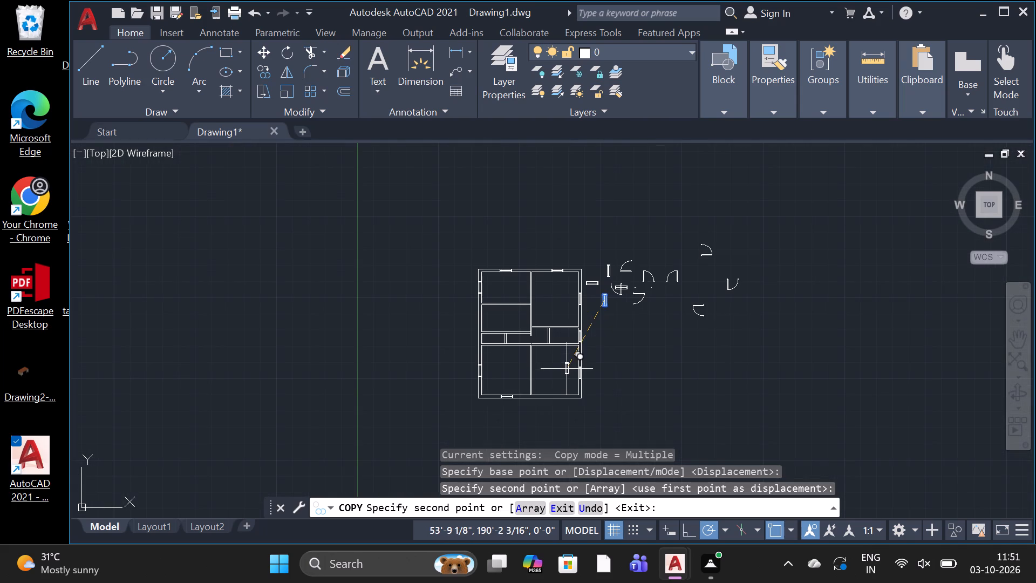
pyautogui.press('Escape')
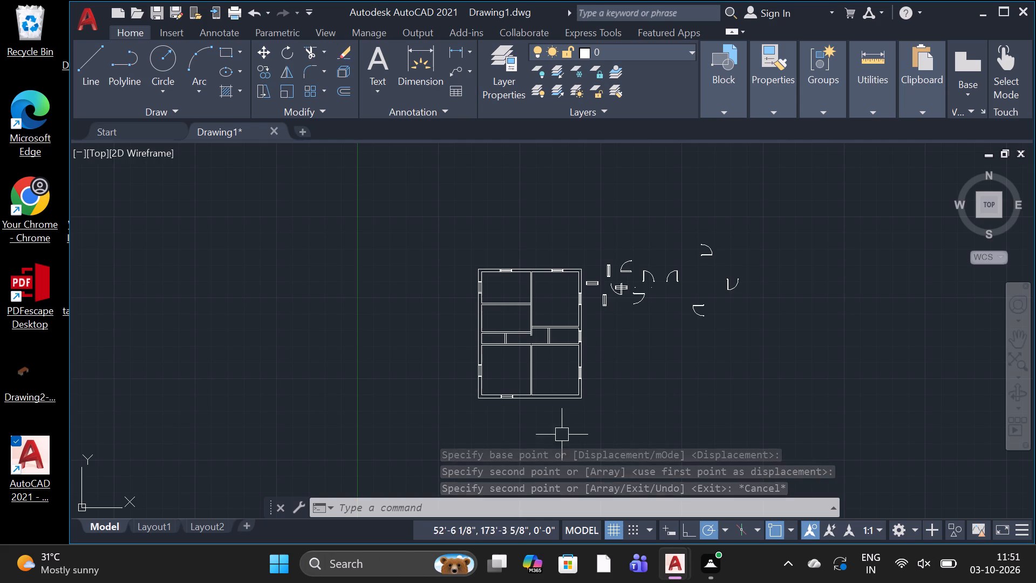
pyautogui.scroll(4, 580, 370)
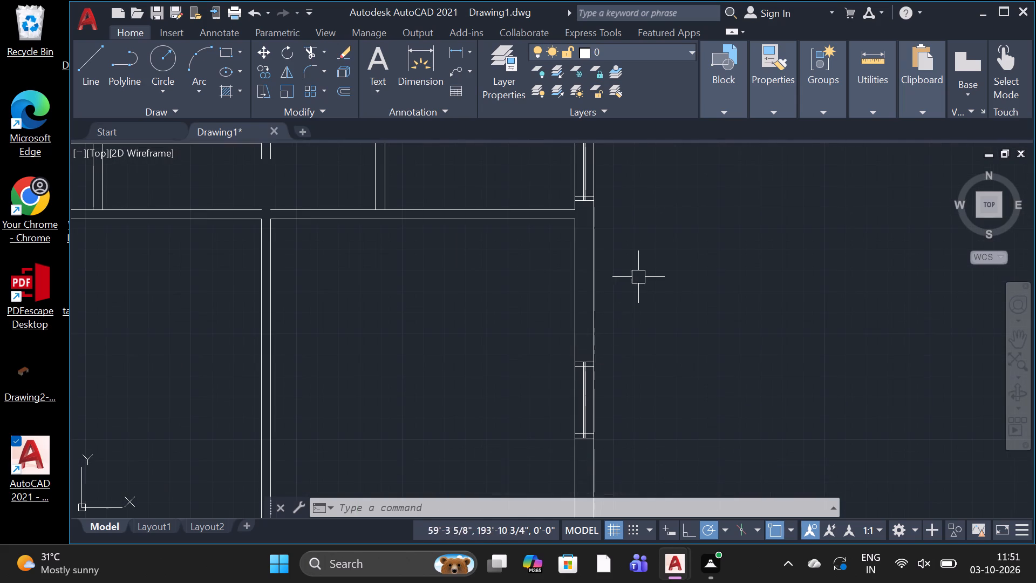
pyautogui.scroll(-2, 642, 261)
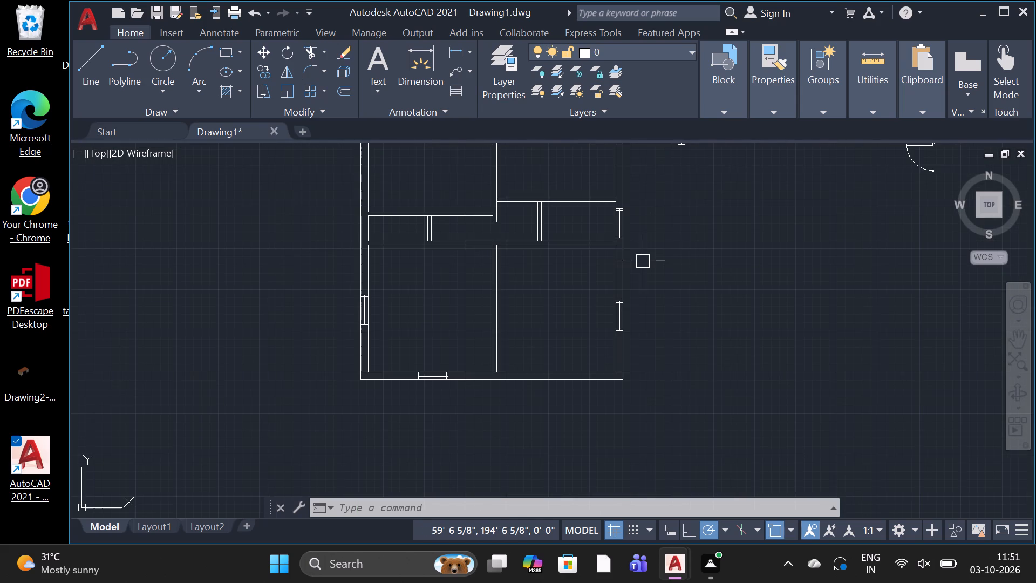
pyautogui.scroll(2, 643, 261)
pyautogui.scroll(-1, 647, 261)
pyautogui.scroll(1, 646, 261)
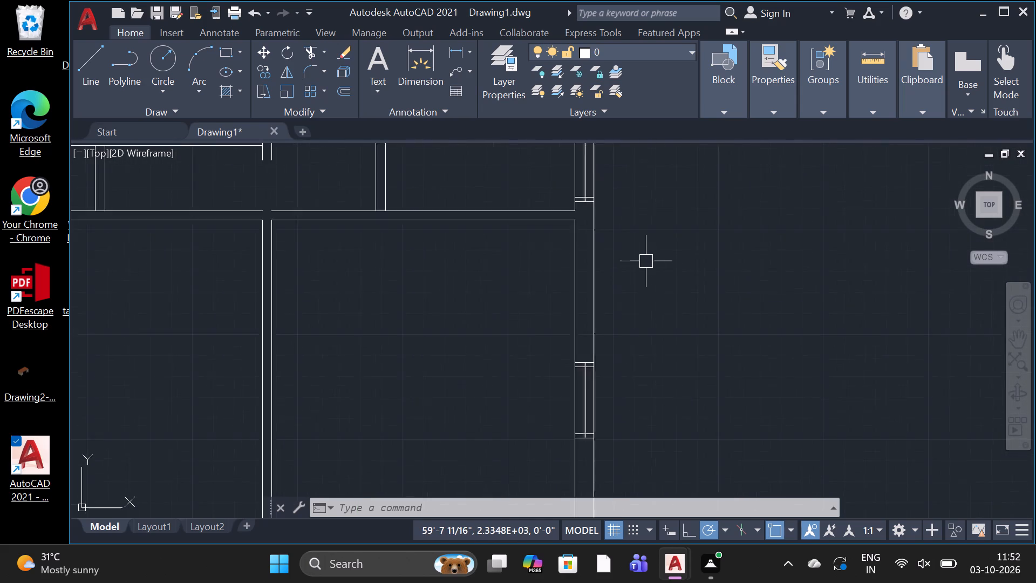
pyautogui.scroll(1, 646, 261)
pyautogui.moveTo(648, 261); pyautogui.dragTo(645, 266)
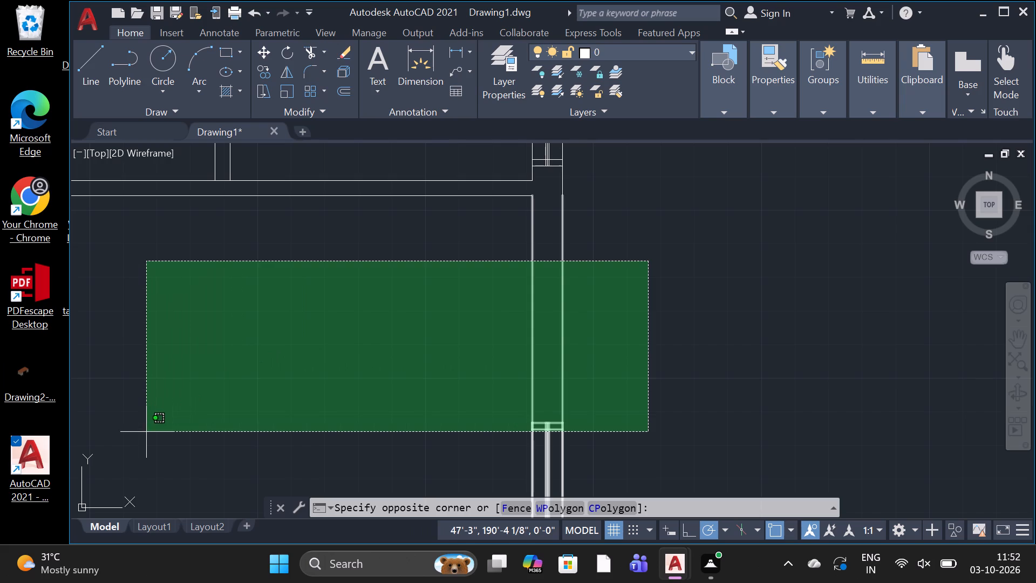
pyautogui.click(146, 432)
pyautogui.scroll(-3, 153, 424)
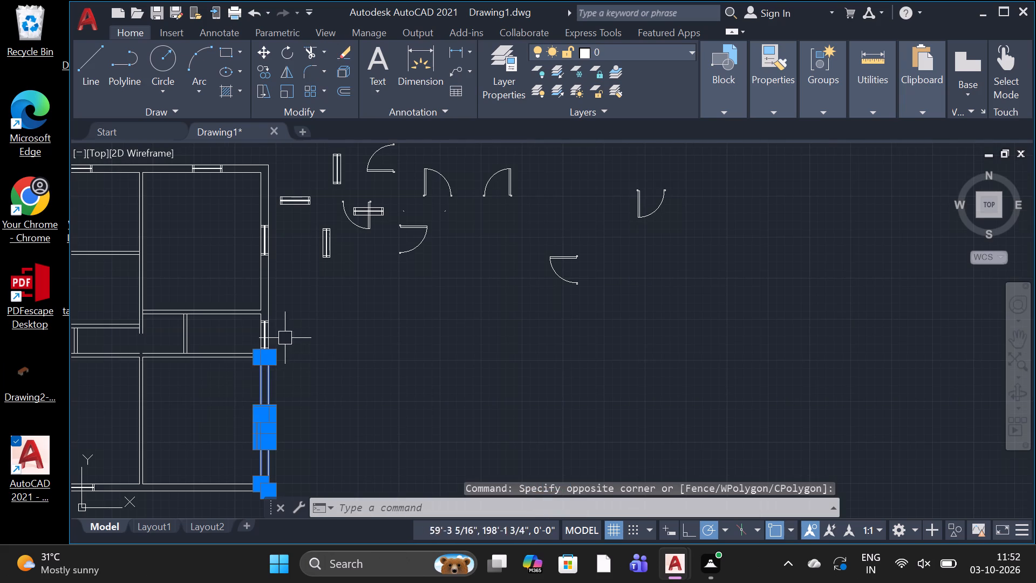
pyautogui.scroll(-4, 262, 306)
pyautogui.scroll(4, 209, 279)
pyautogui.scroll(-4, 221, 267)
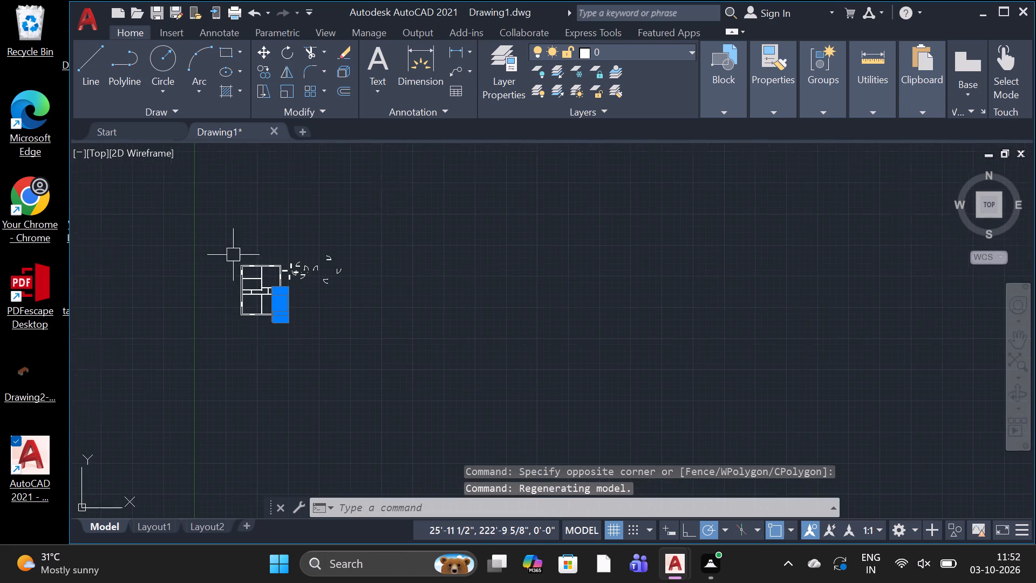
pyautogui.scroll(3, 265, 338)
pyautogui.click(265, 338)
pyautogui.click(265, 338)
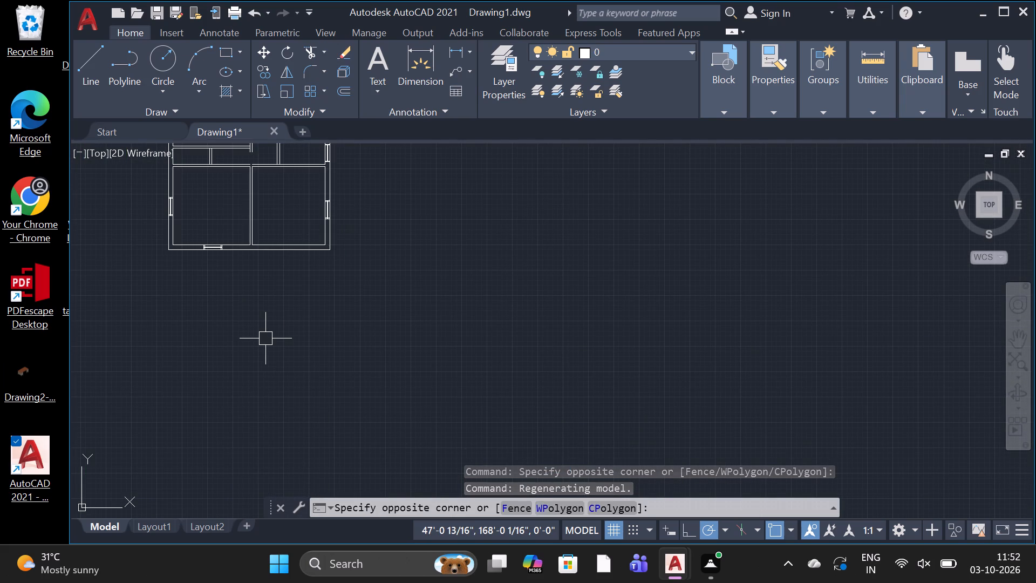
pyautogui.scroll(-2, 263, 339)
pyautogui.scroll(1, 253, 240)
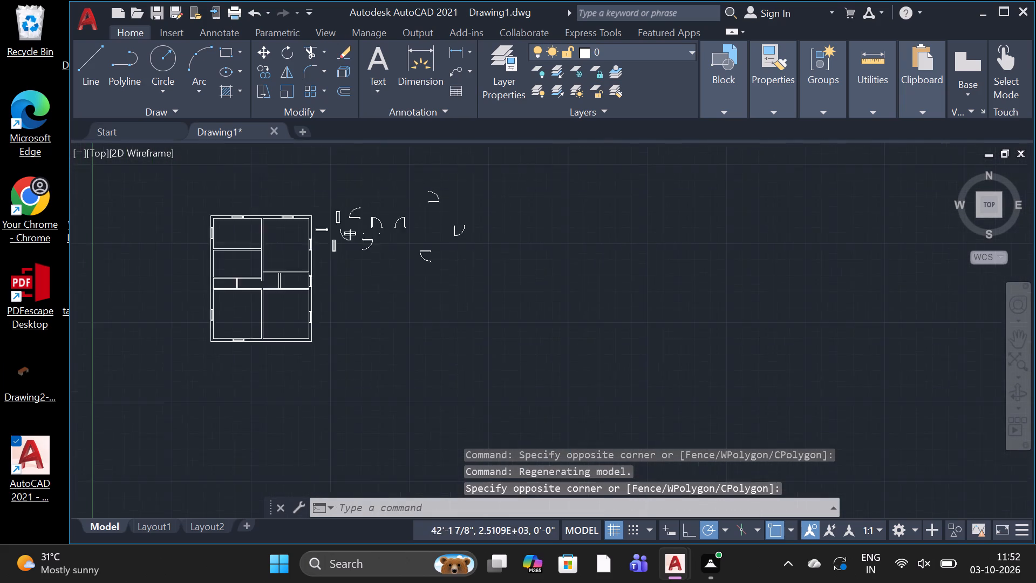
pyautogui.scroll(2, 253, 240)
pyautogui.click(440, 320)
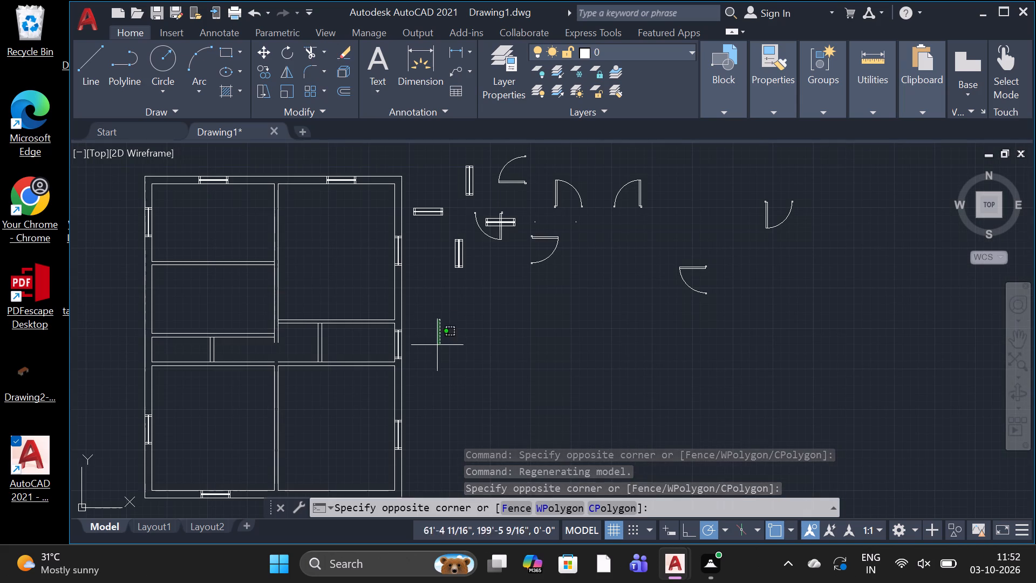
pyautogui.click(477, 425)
# Erase the southern rooms' side and dividing walls and windows together with the walls and partitions of the small middle rooms.
pyautogui.click(477, 426)
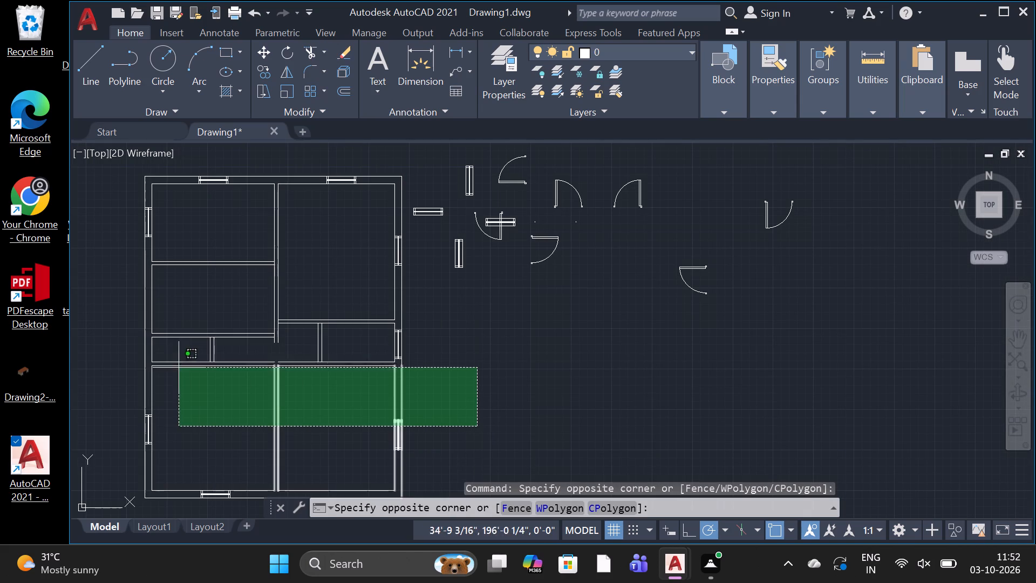
pyautogui.click(133, 349)
pyautogui.scroll(-1, 199, 307)
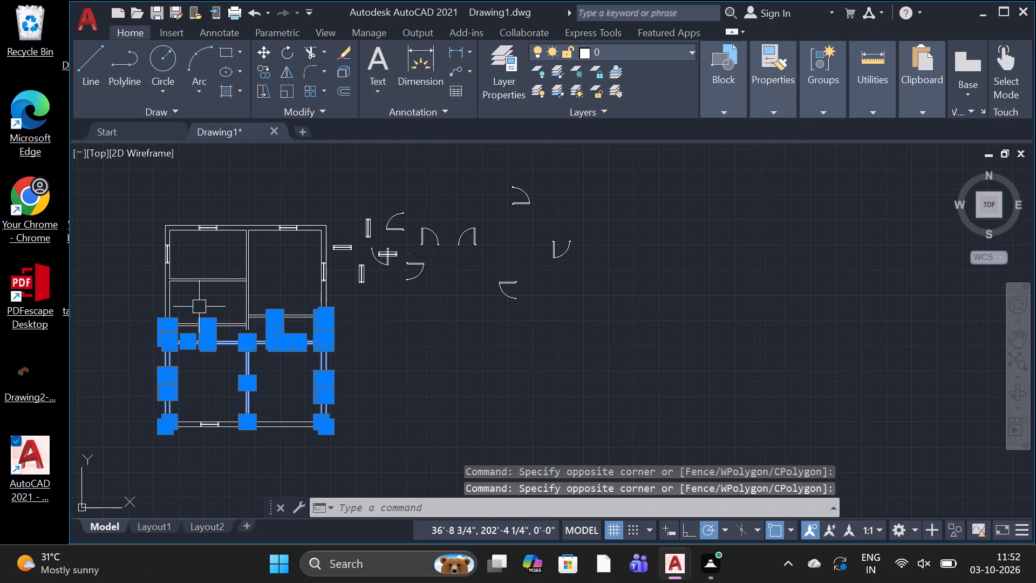
pyautogui.press('Delete')
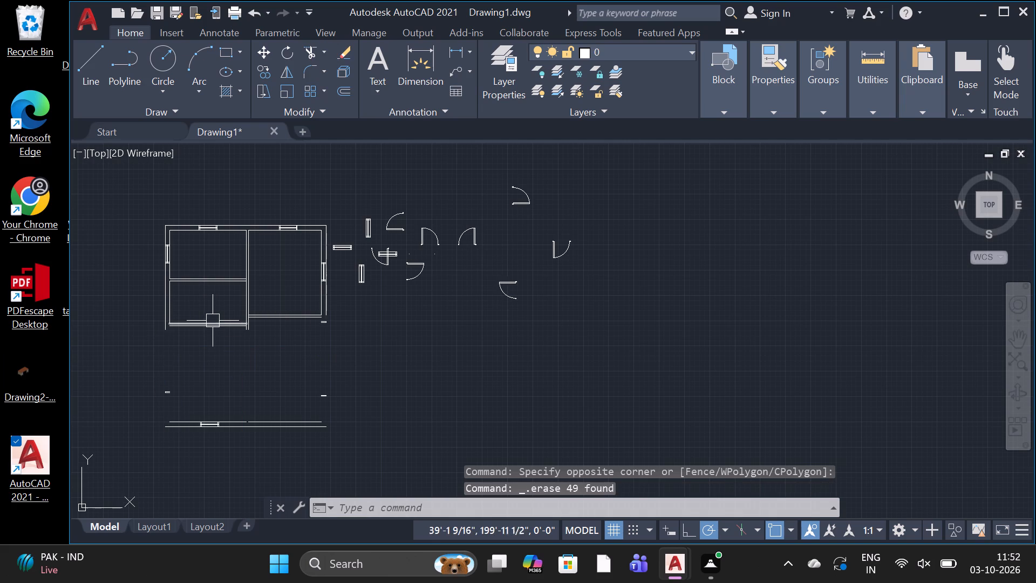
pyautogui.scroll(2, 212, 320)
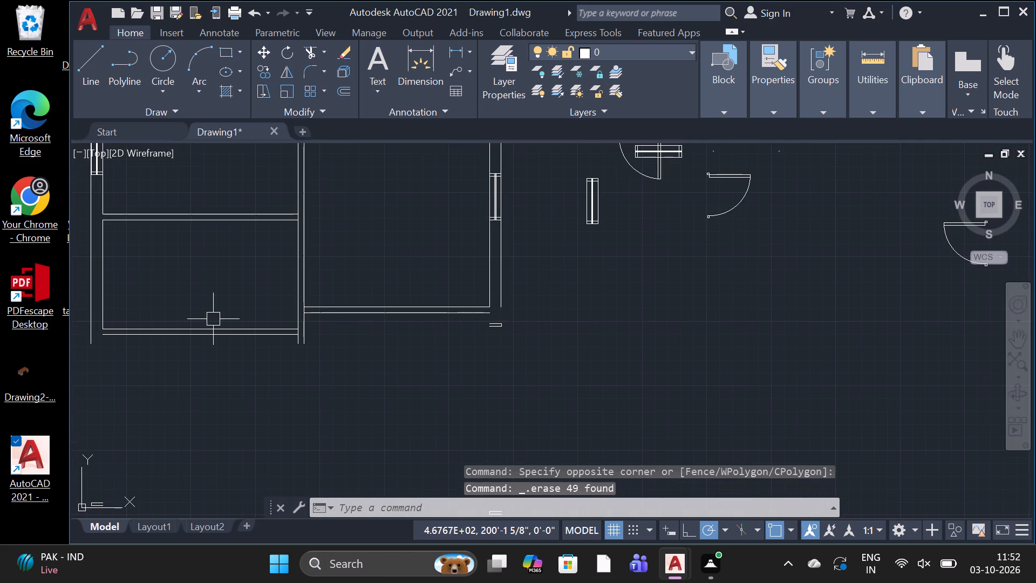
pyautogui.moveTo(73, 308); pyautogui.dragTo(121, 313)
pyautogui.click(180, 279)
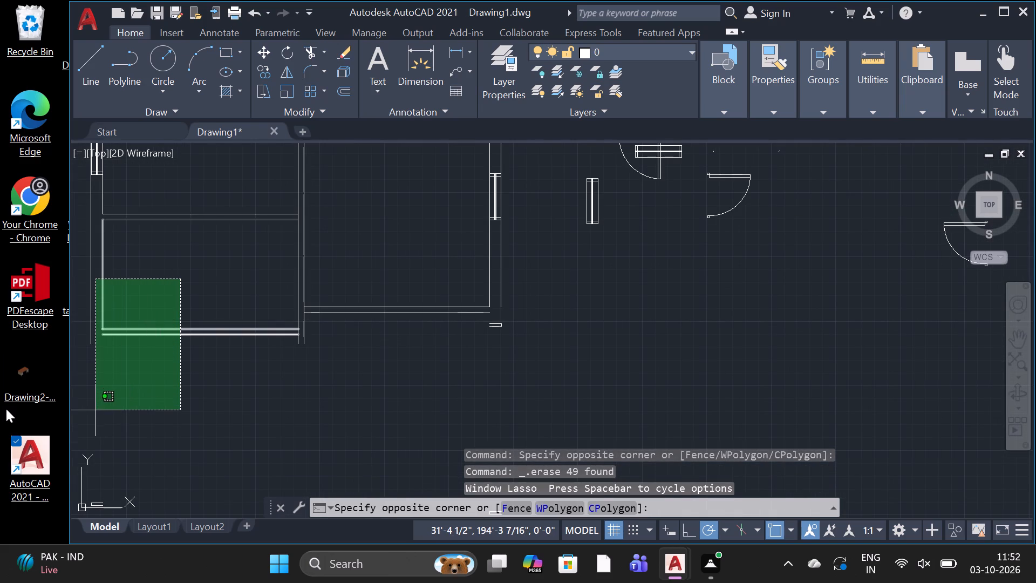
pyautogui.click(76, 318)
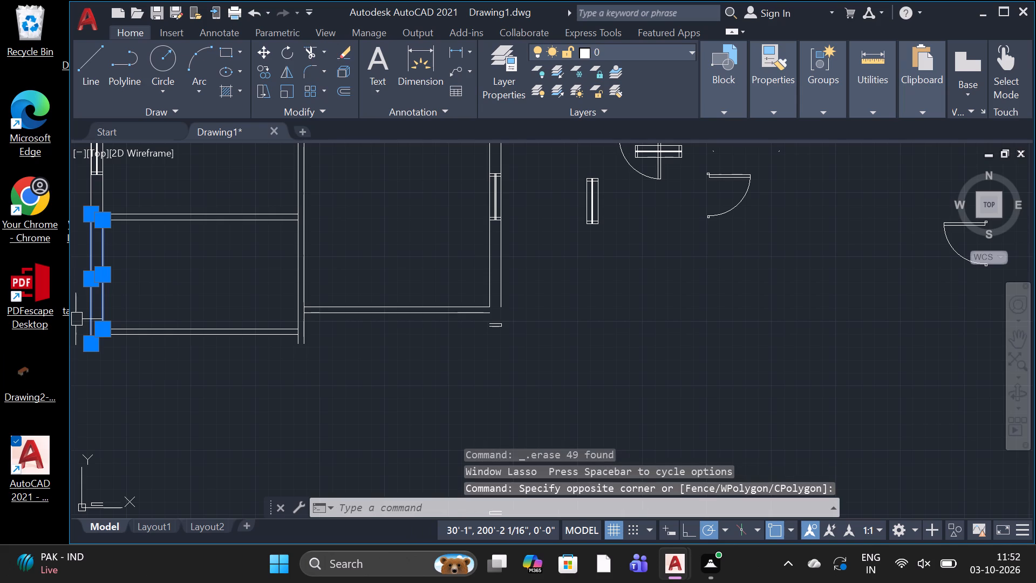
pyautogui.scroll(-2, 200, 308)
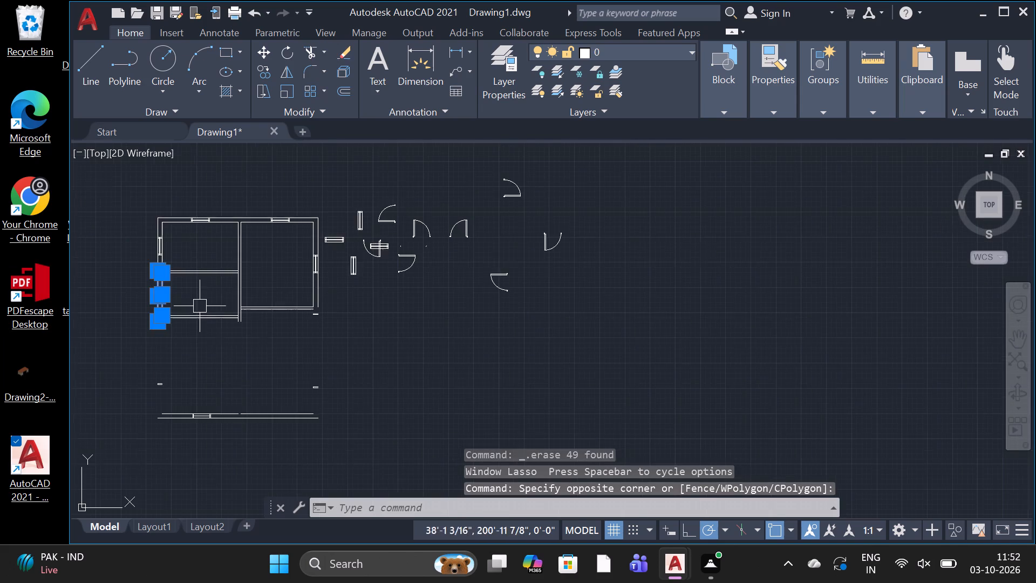
# Erase the two lines of the south wall of the lower room on the plan's west side.
pyautogui.scroll(3, 198, 314)
pyautogui.moveTo(235, 189); pyautogui.dragTo(240, 203)
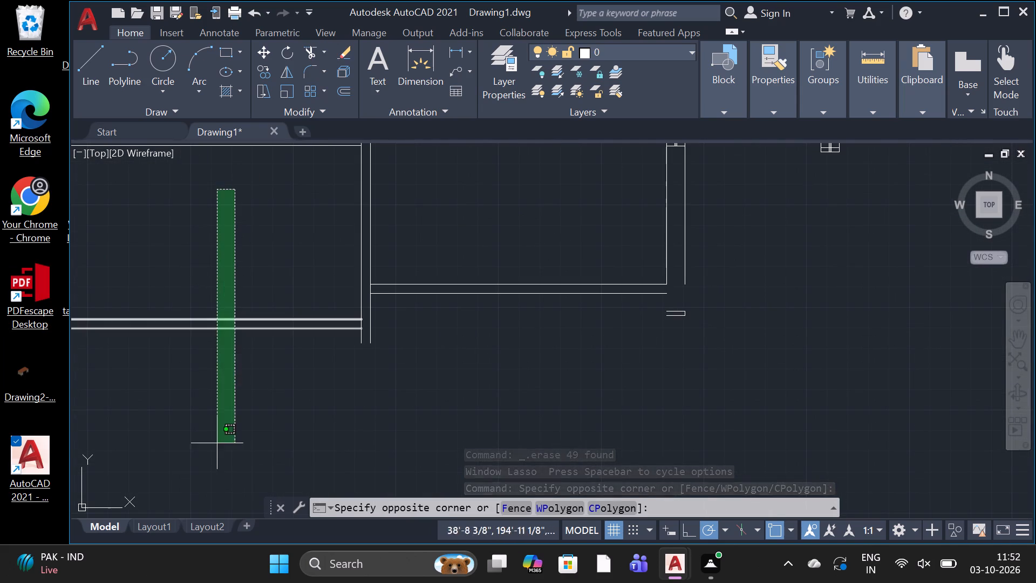
pyautogui.click(219, 434)
pyautogui.press('Delete')
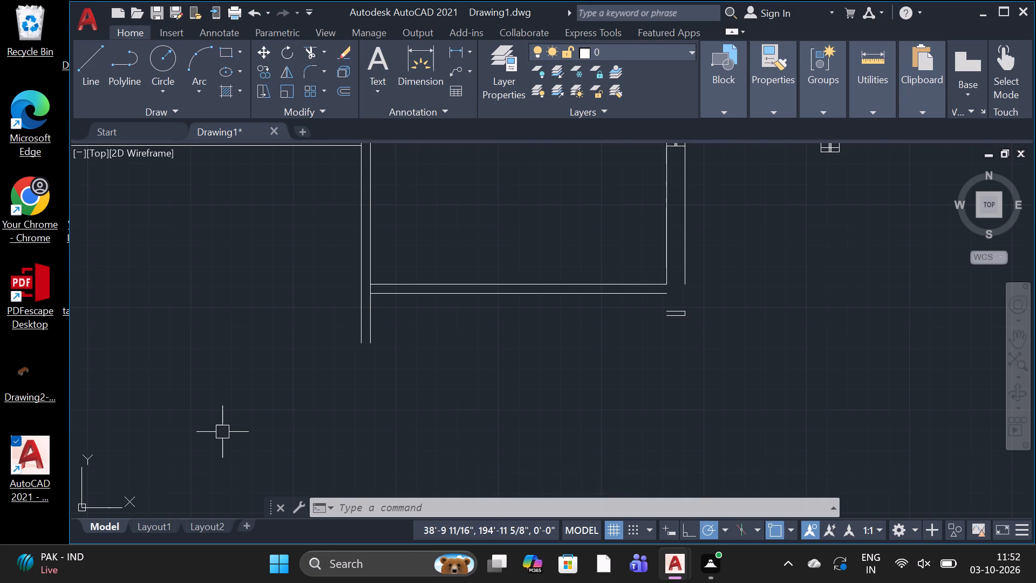
# Erase the leftover window fragment just below the northeast room's southeast corner.
pyautogui.scroll(-2, 251, 428)
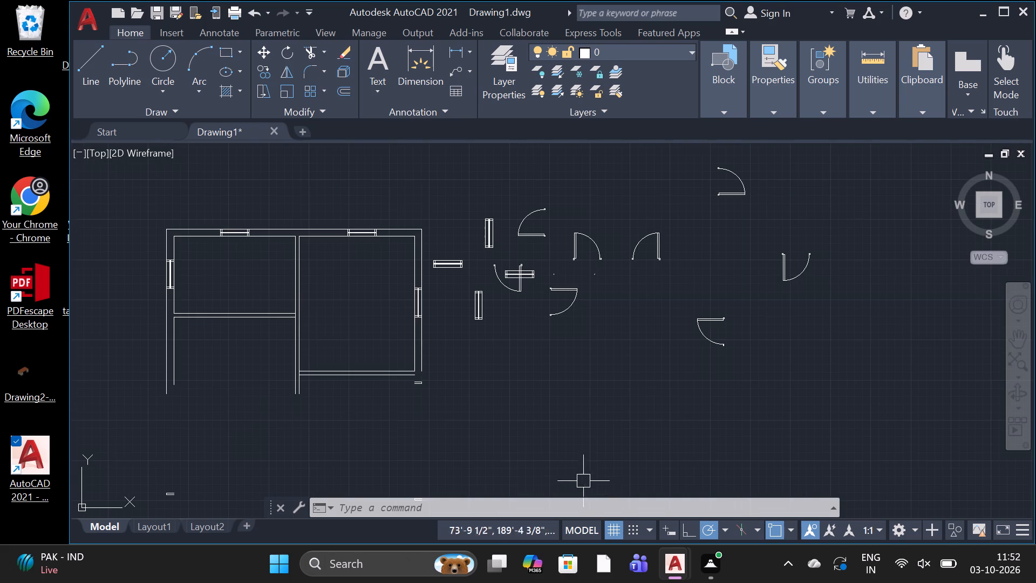
pyautogui.scroll(3, 427, 427)
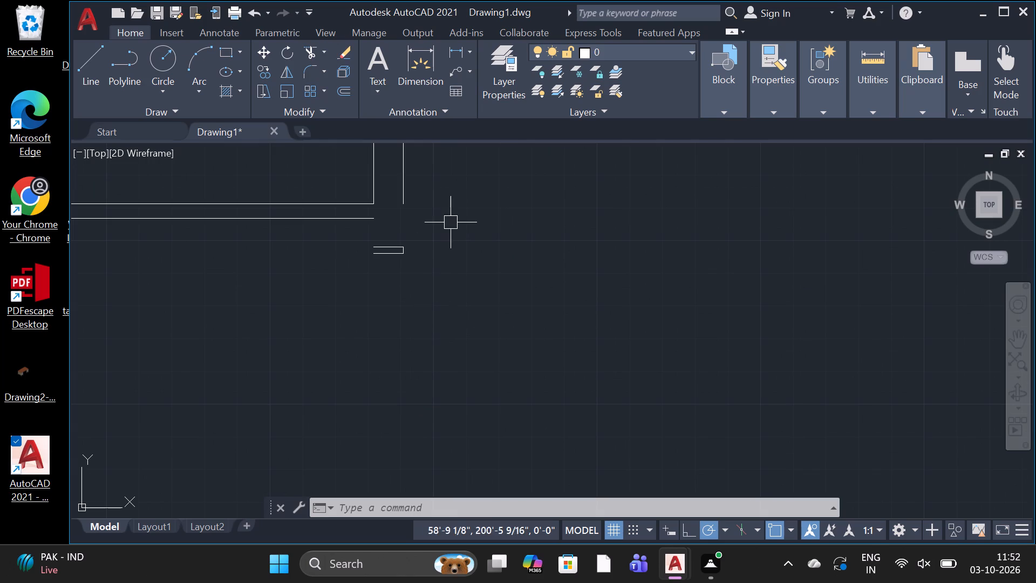
pyautogui.click(453, 222)
pyautogui.click(329, 320)
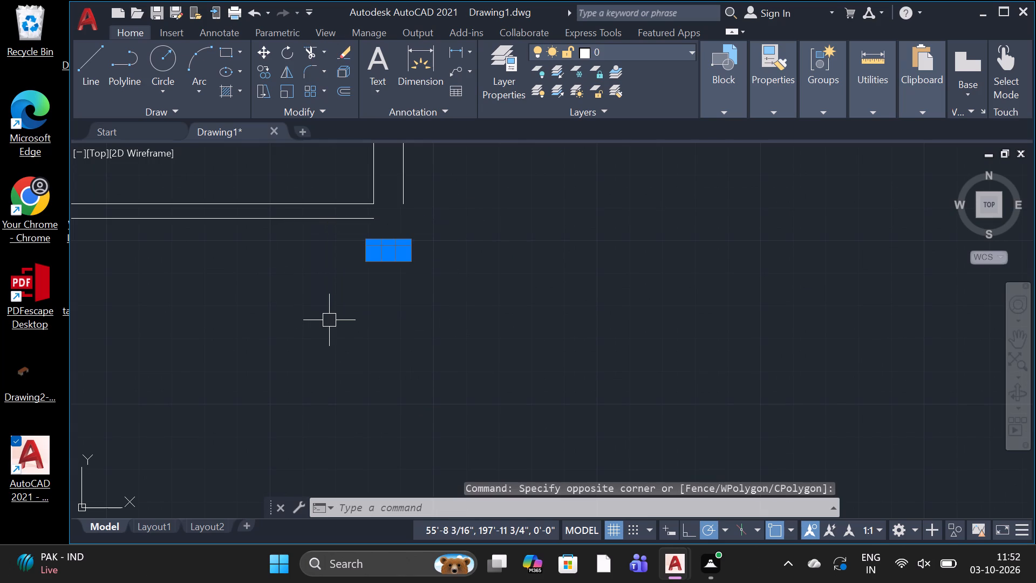
pyautogui.press('Delete')
# Erase the remaining south exterior wall with its window and the two leftover window fragments above its ends.
pyautogui.scroll(-5, 329, 321)
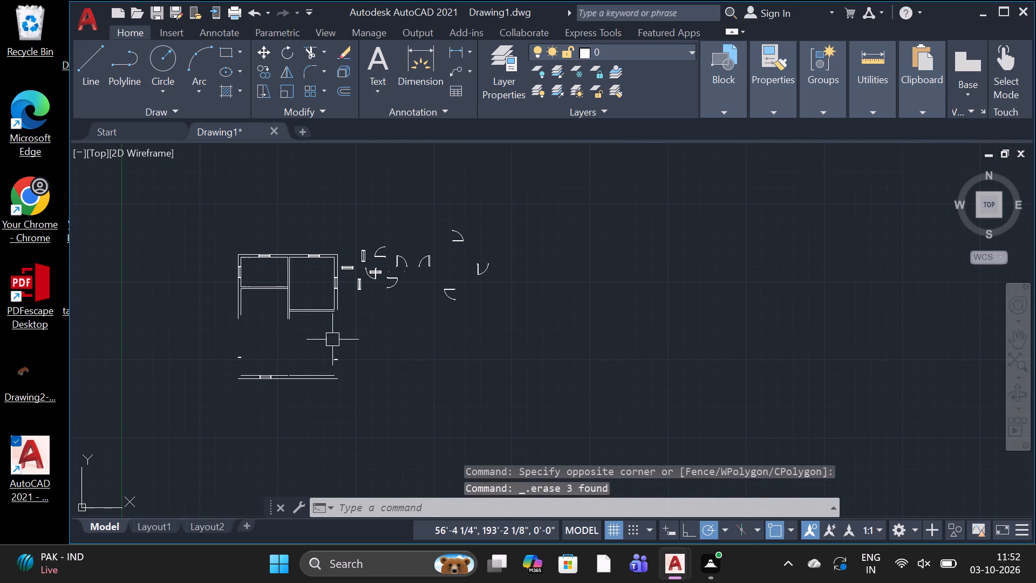
pyautogui.click(340, 349)
pyautogui.click(216, 399)
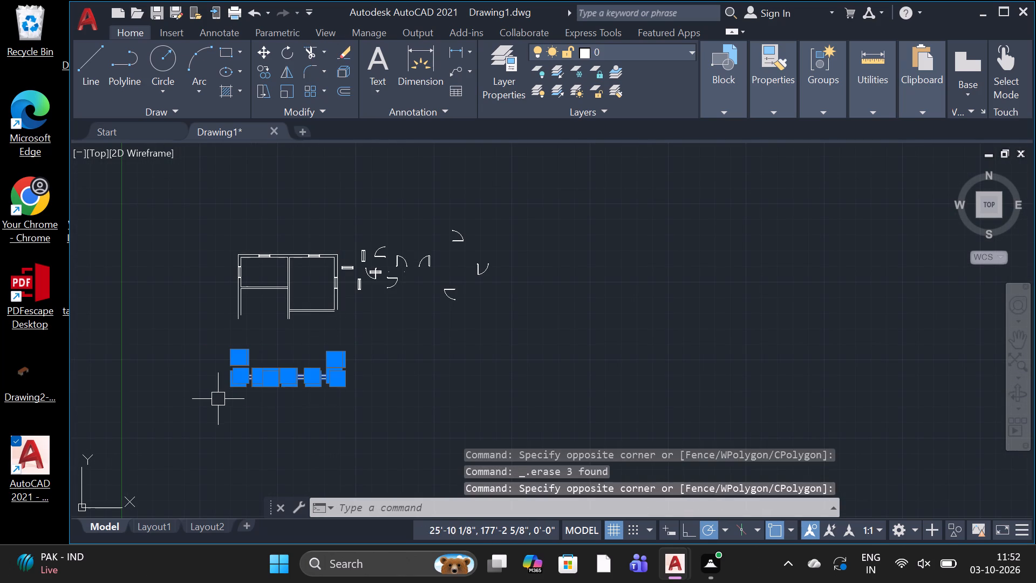
pyautogui.press('Delete')
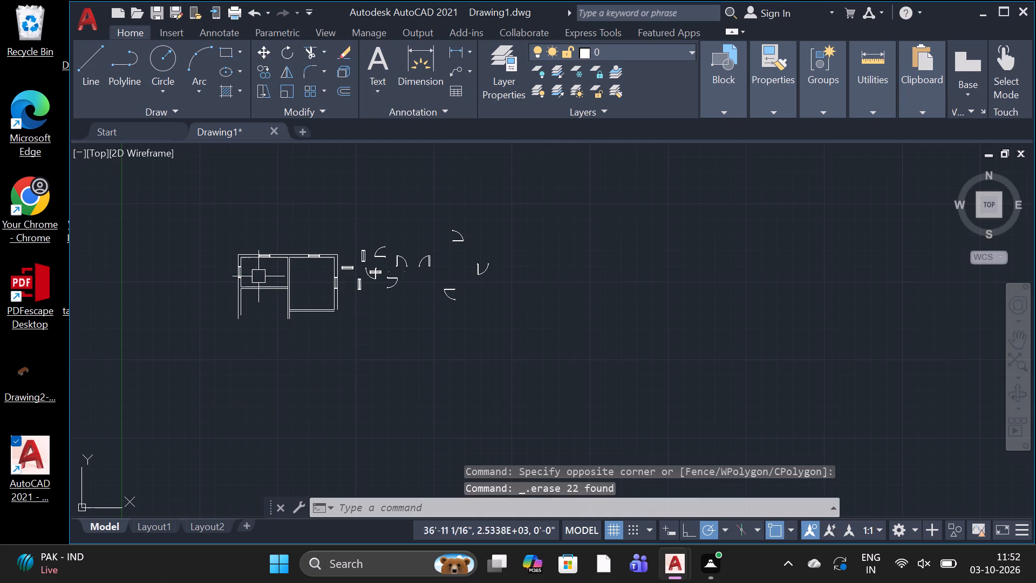
# Start a line downward along the west wall's inner face from its corner with the underside of the west rooms' dividing wall.
pyautogui.scroll(3, 238, 321)
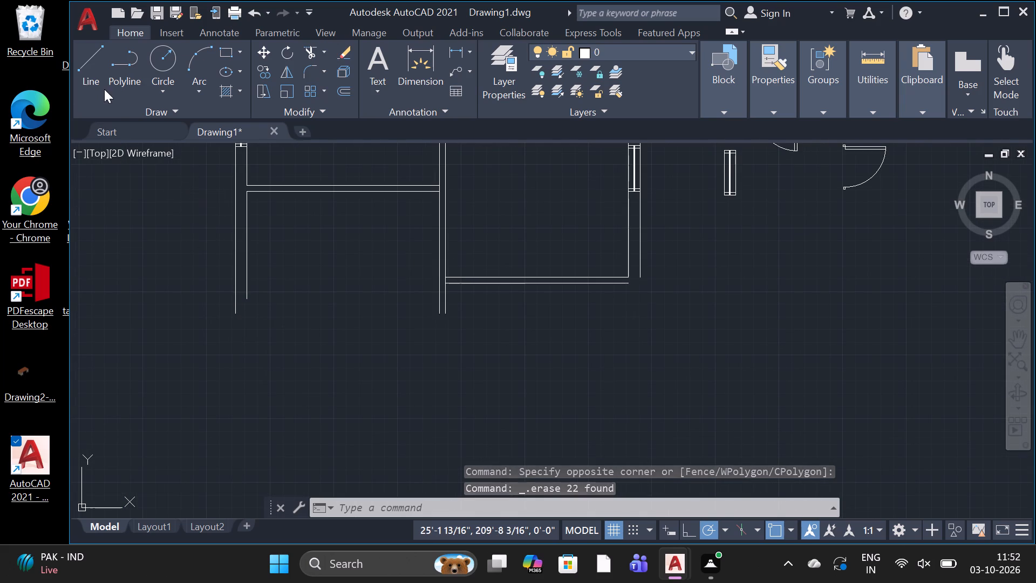
pyautogui.click(98, 92)
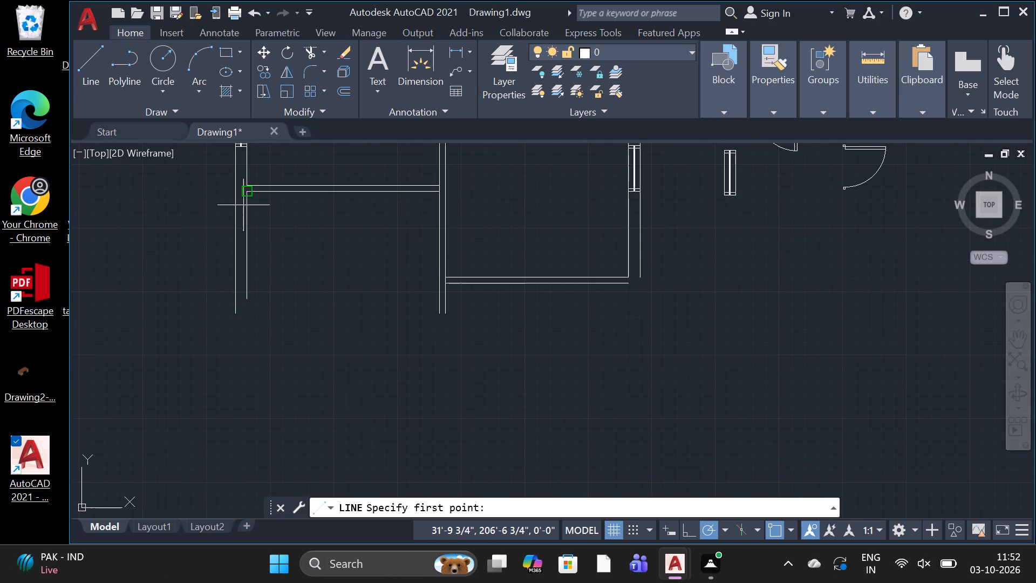
pyautogui.click(248, 200)
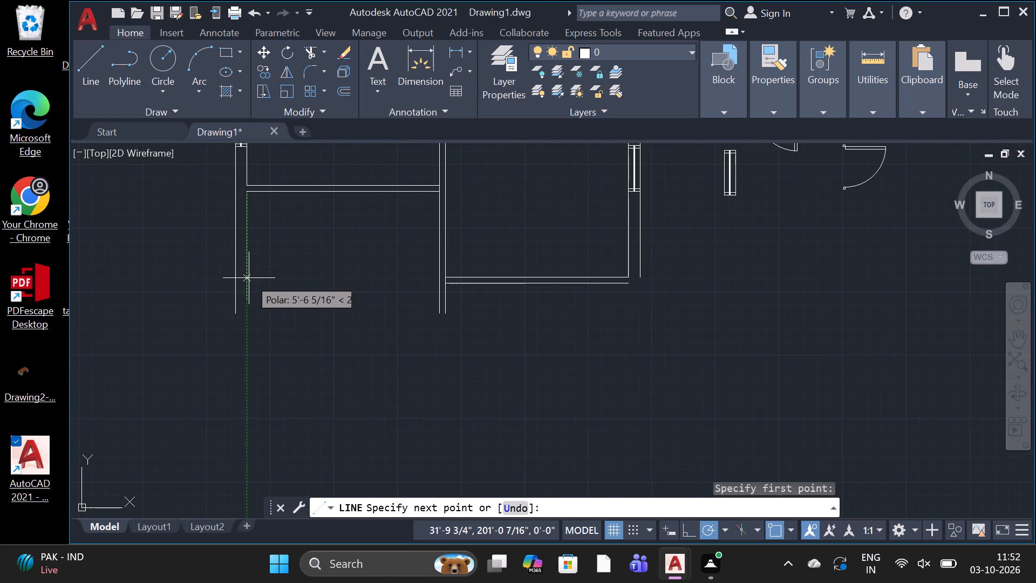
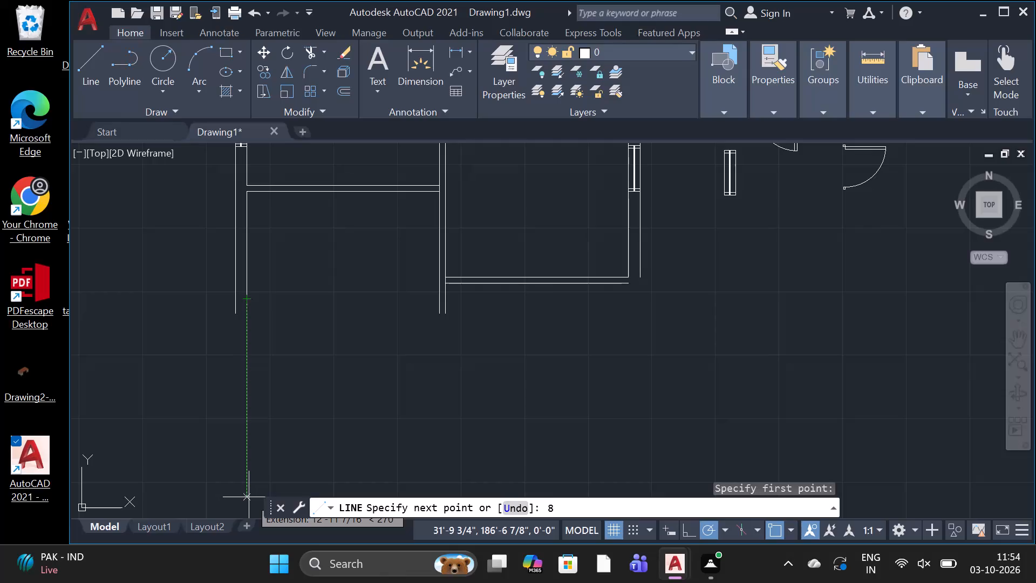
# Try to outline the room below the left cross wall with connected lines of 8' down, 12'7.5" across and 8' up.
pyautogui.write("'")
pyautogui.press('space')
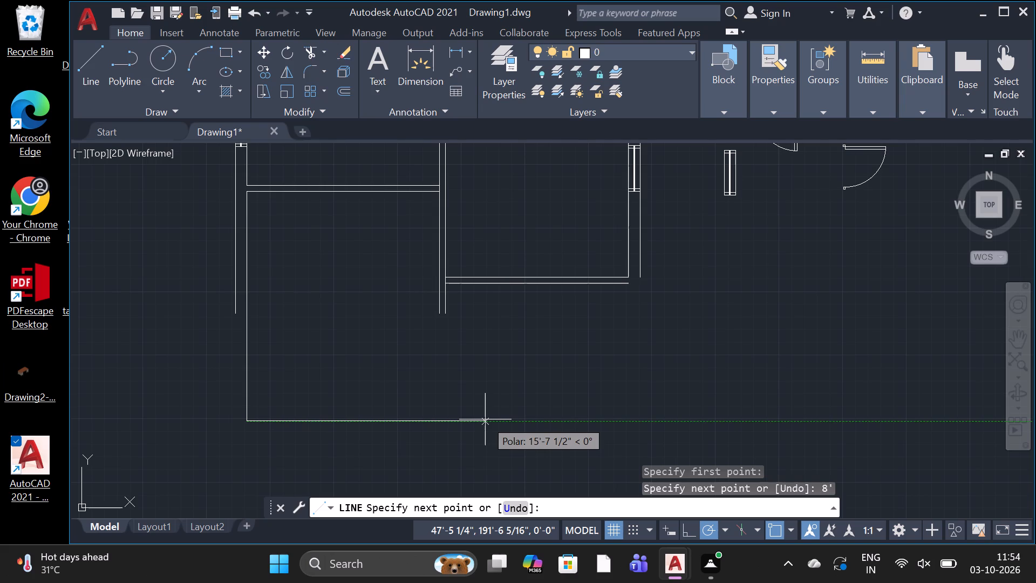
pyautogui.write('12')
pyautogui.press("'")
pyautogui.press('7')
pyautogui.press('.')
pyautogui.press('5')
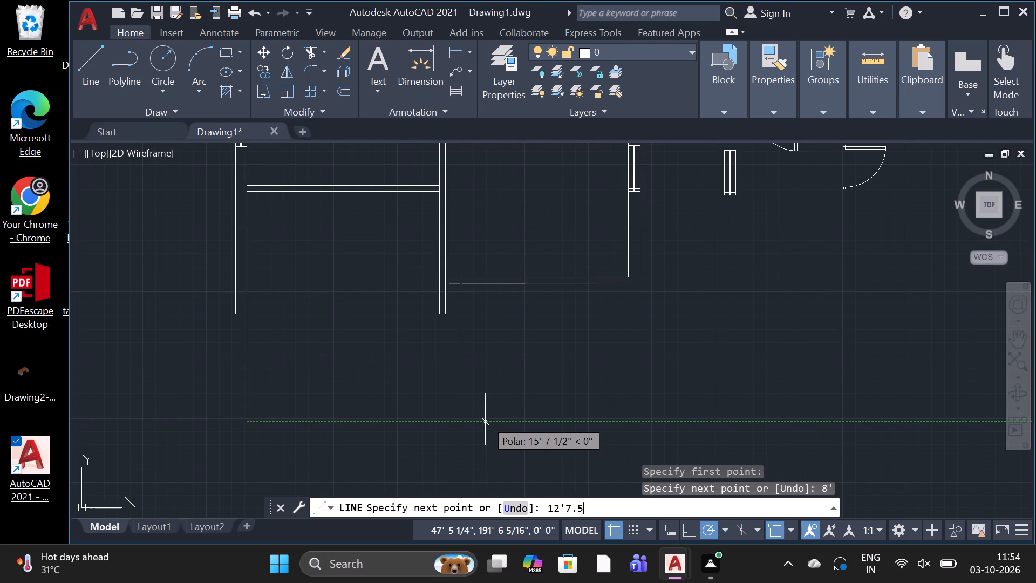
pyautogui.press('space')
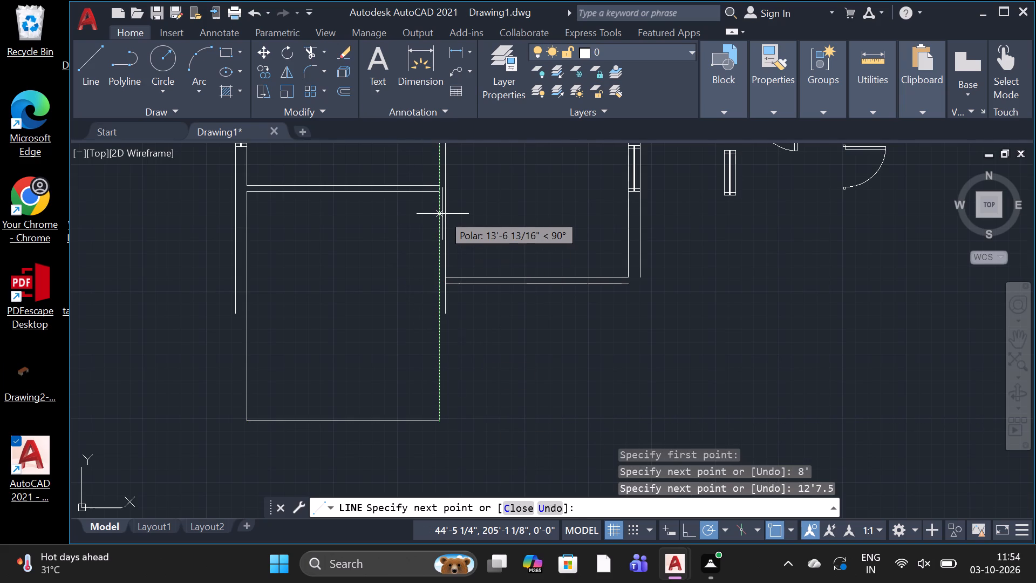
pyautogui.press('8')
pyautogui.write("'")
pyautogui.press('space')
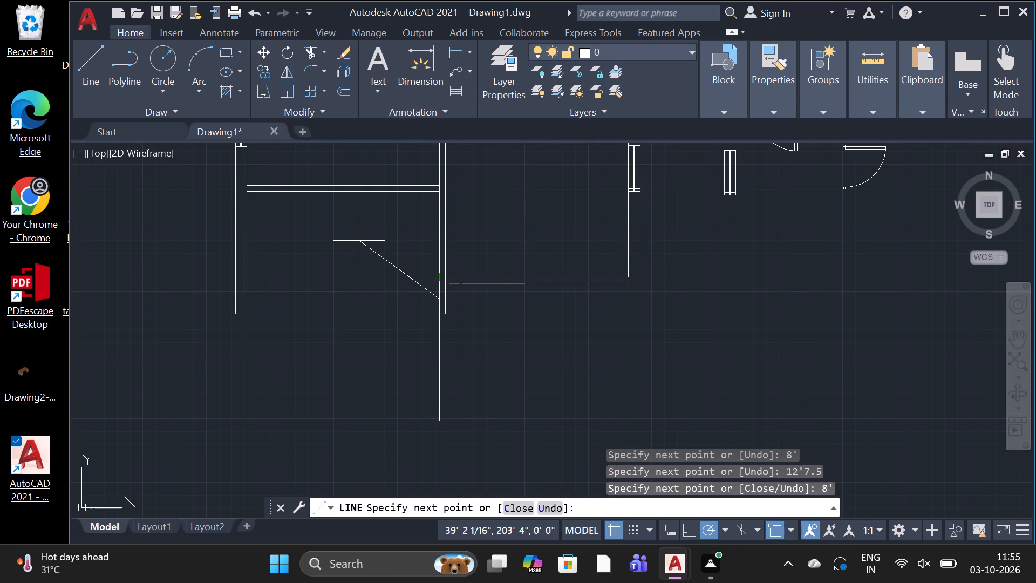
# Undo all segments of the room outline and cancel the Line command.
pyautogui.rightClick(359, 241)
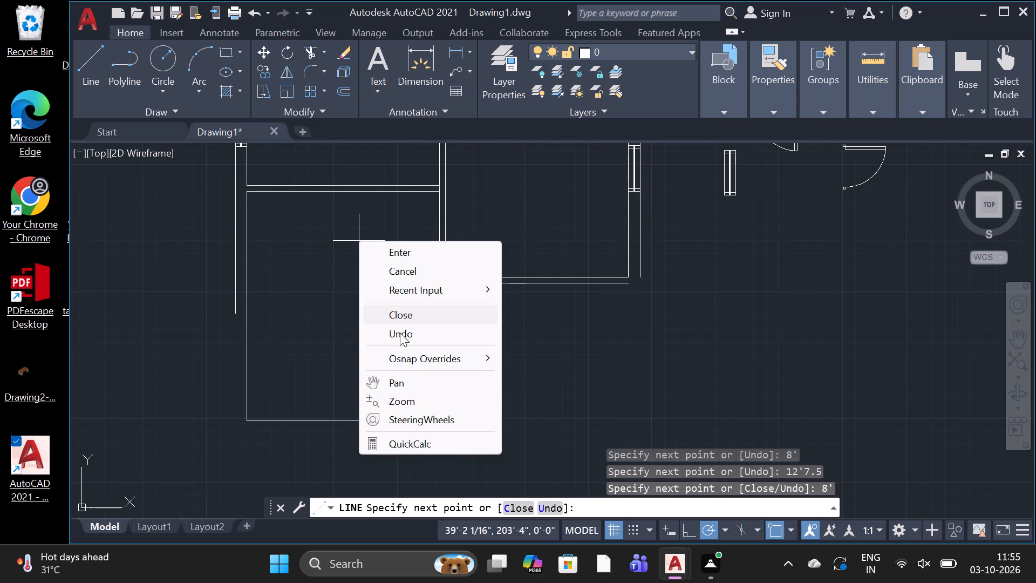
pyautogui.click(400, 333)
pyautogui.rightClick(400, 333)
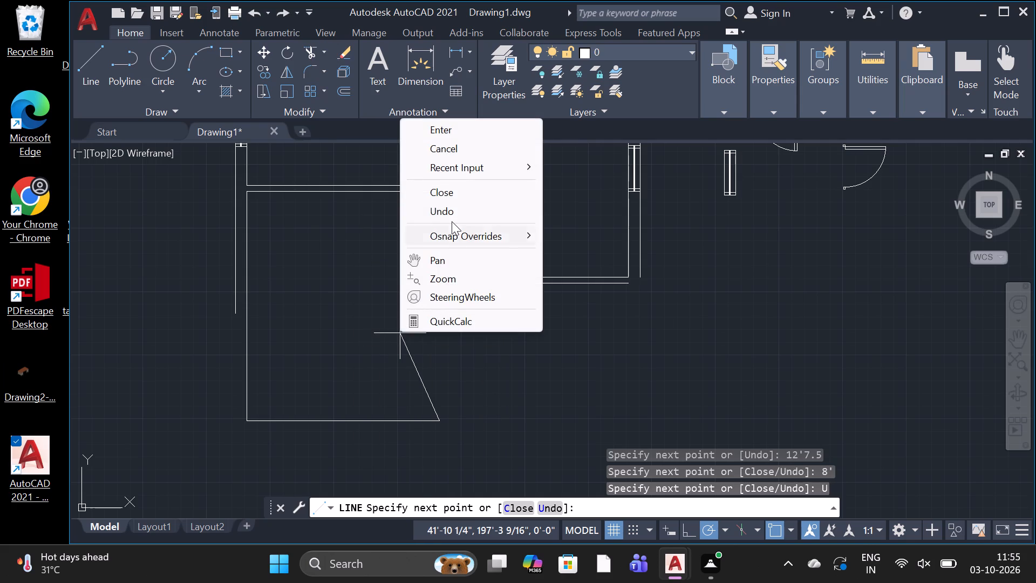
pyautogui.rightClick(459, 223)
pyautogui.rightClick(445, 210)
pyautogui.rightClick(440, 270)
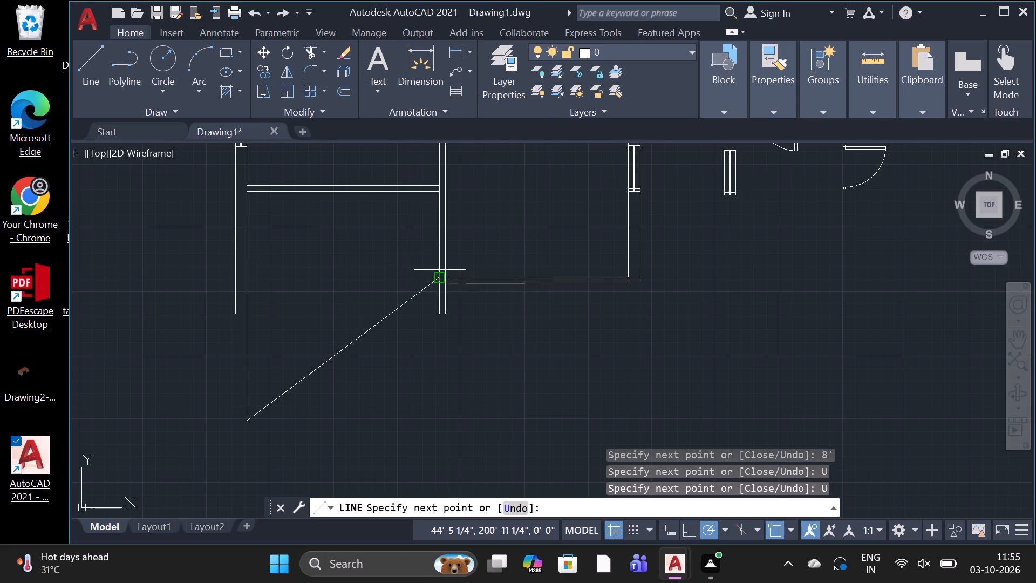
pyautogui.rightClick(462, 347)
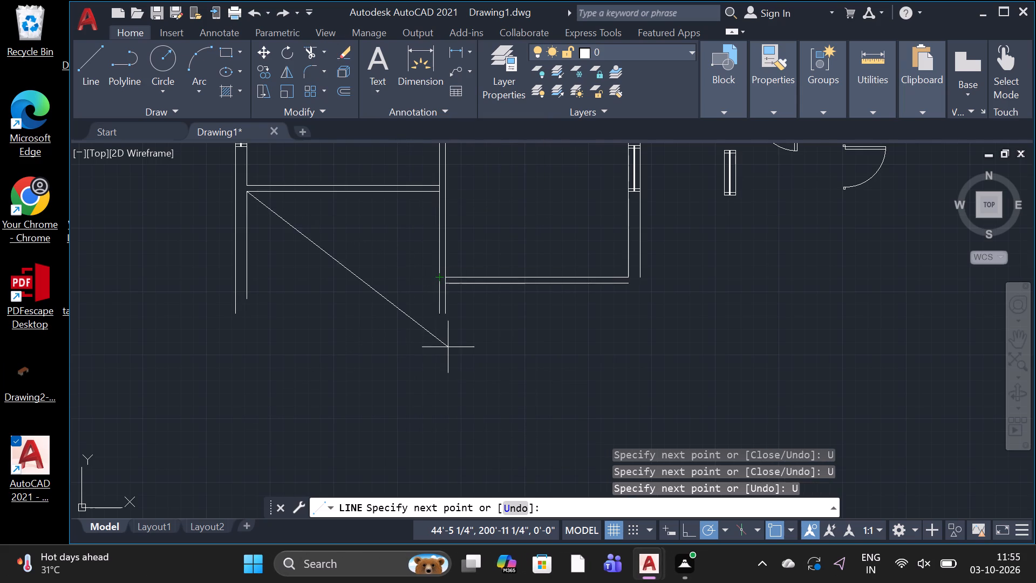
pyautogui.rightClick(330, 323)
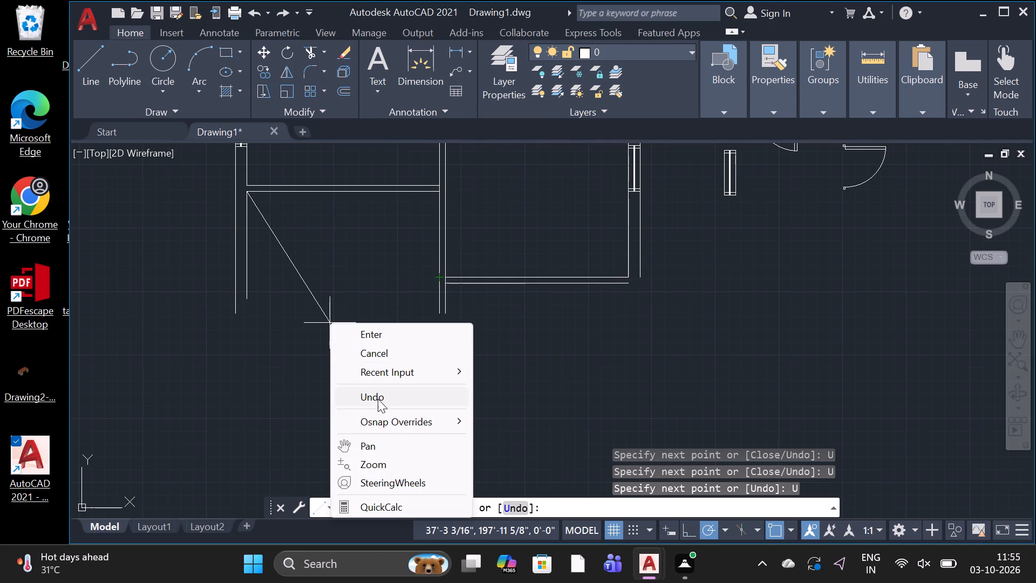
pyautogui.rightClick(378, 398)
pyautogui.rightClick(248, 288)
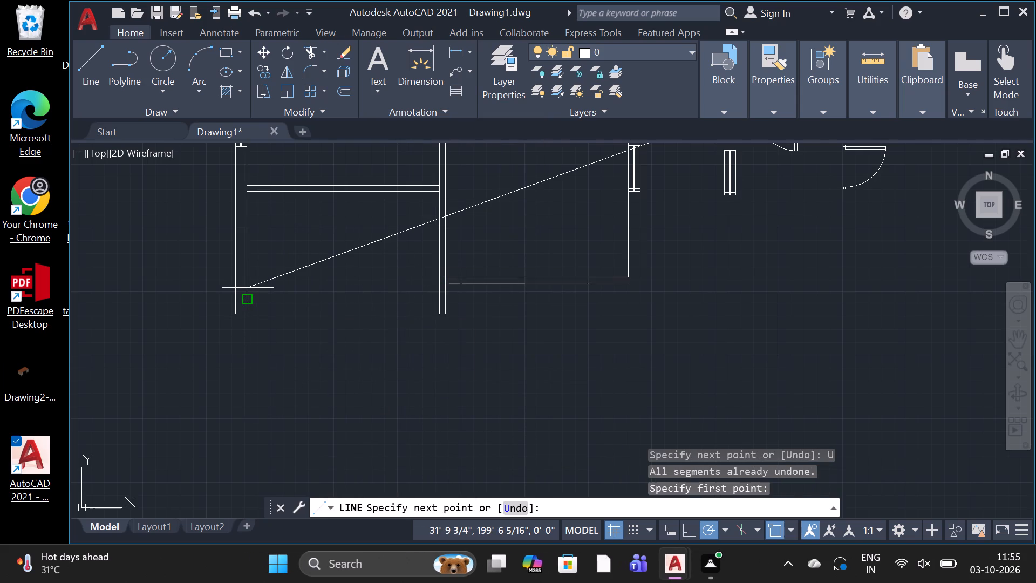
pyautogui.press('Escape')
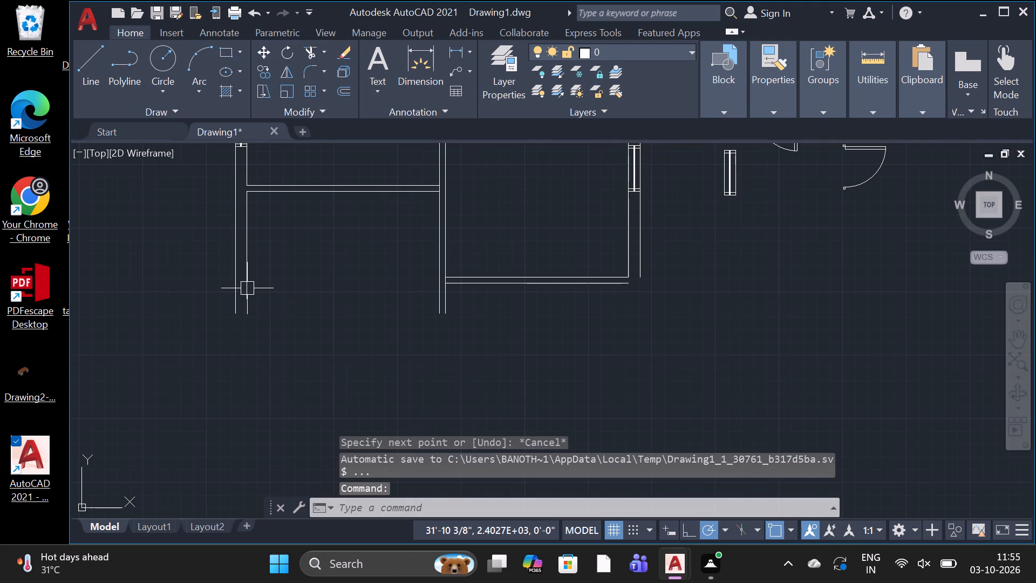
# Delete the short inner line of the left outer wall below the cross wall.
pyautogui.click(247, 288)
pyautogui.press('BackSpace')
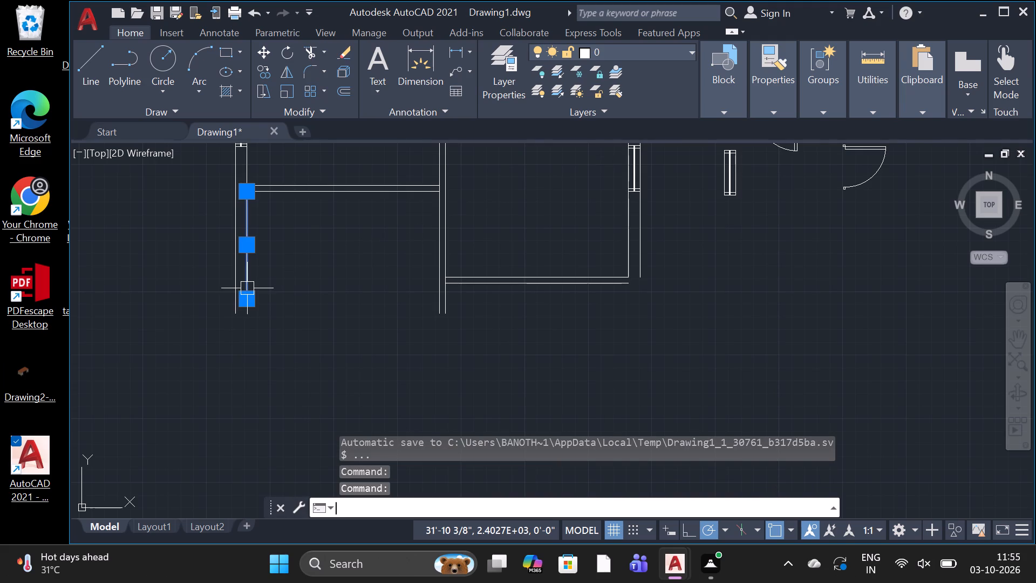
pyautogui.press('BackSpace')
pyautogui.press('Delete')
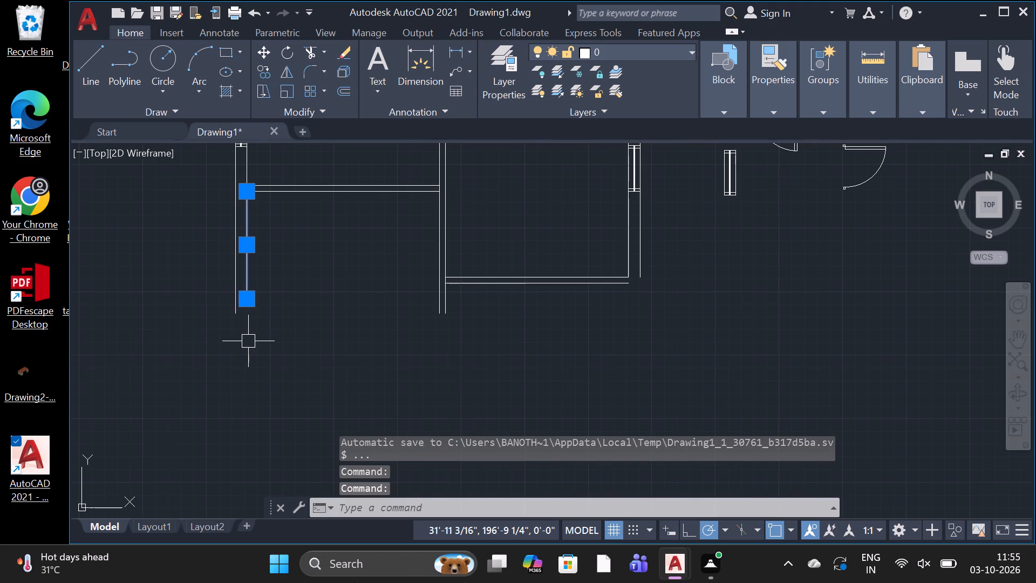
pyautogui.press('Delete')
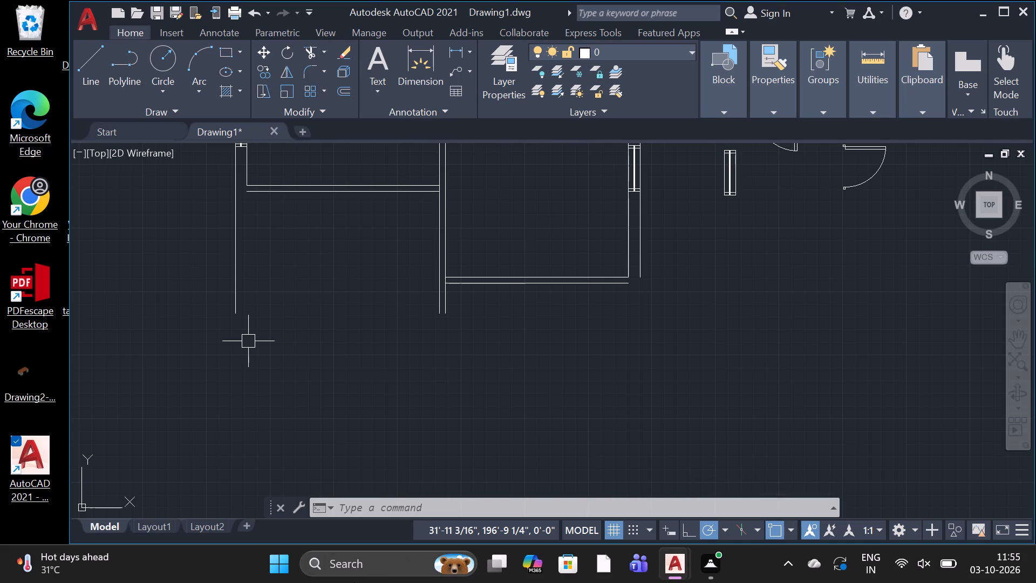
# Draw the lower-left room outline from the cross wall's lower-left corner: 8' down, 12'7.5" across, and up to the cross wall's other end.
pyautogui.scroll(-2, 365, 213)
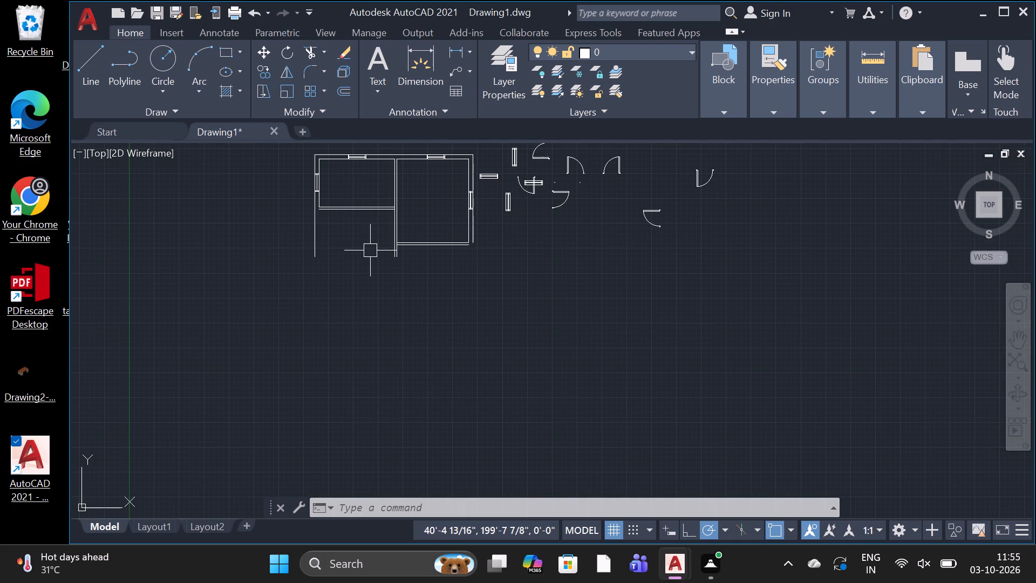
pyautogui.click(93, 69)
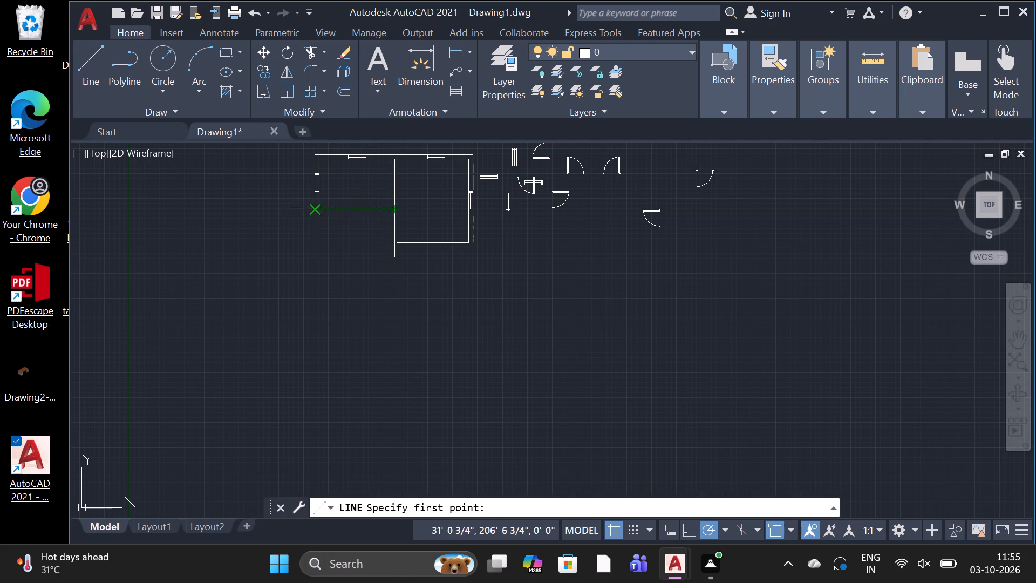
pyautogui.scroll(3, 317, 214)
pyautogui.click(342, 194)
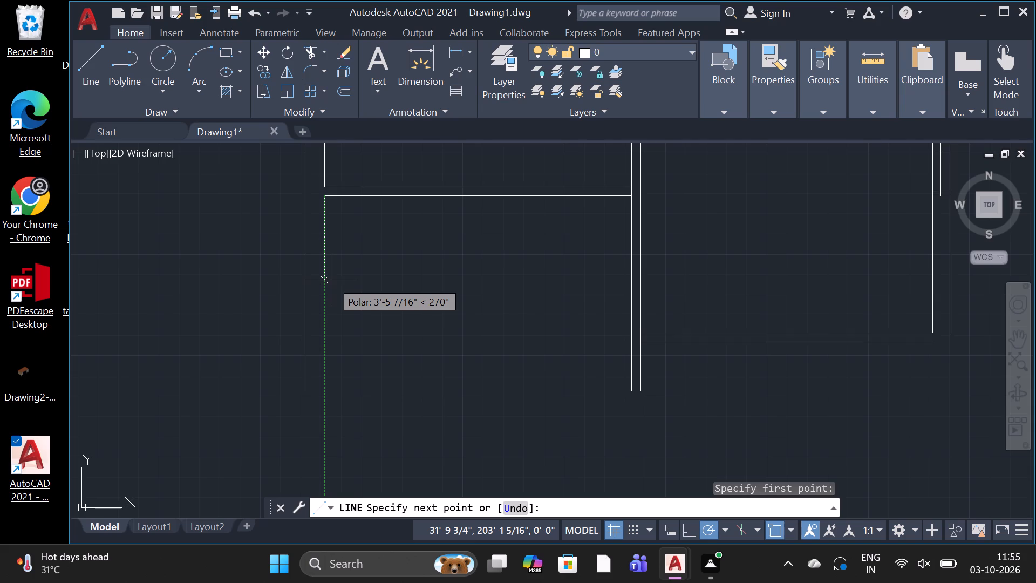
pyautogui.press('8')
pyautogui.press("'")
pyautogui.press('space')
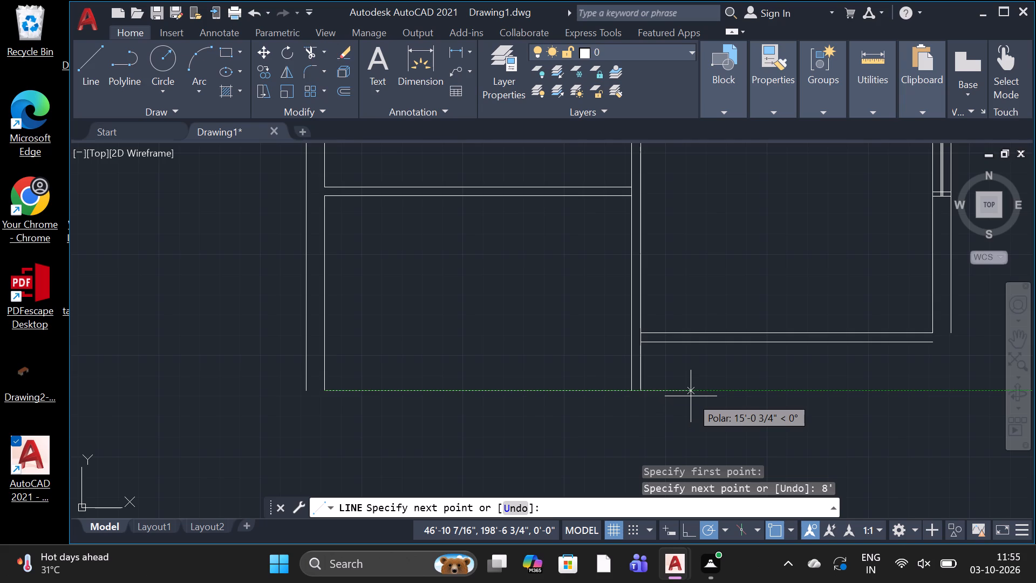
pyautogui.write('12')
pyautogui.press("'")
pyautogui.press('7')
pyautogui.press('.')
pyautogui.press('5')
pyautogui.press('space')
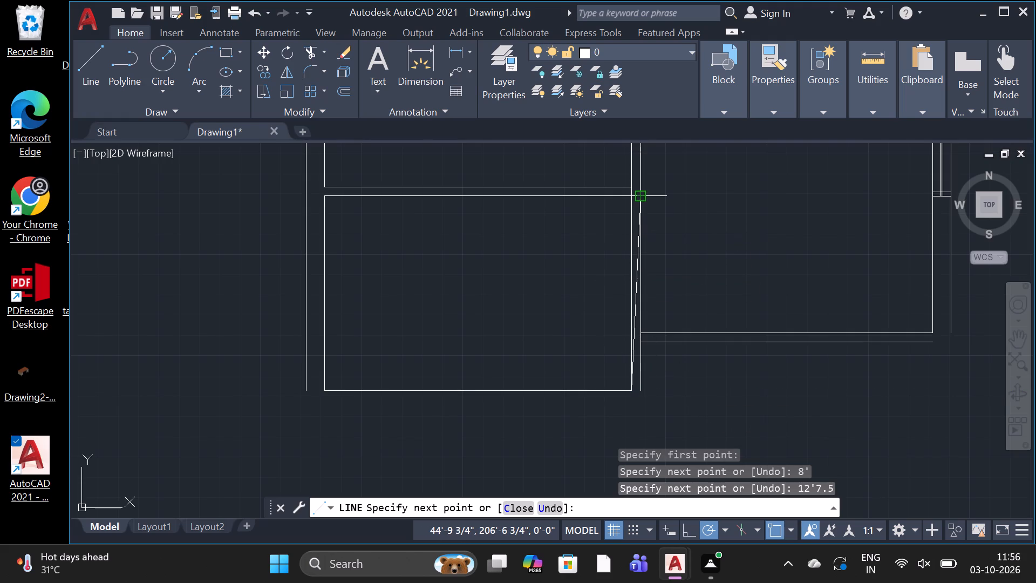
pyautogui.scroll(3, 631, 206)
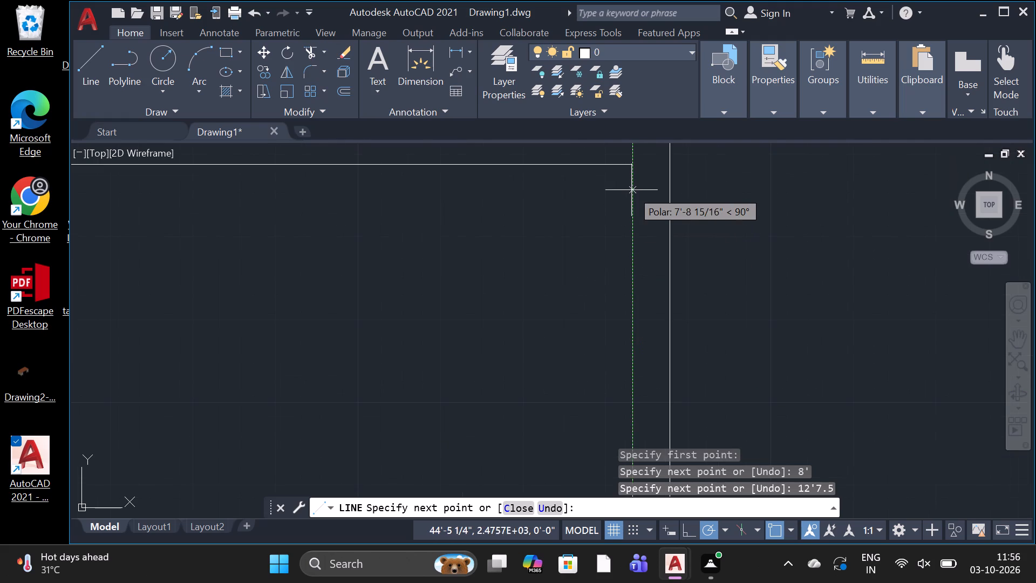
pyautogui.click(634, 160)
pyautogui.press('space')
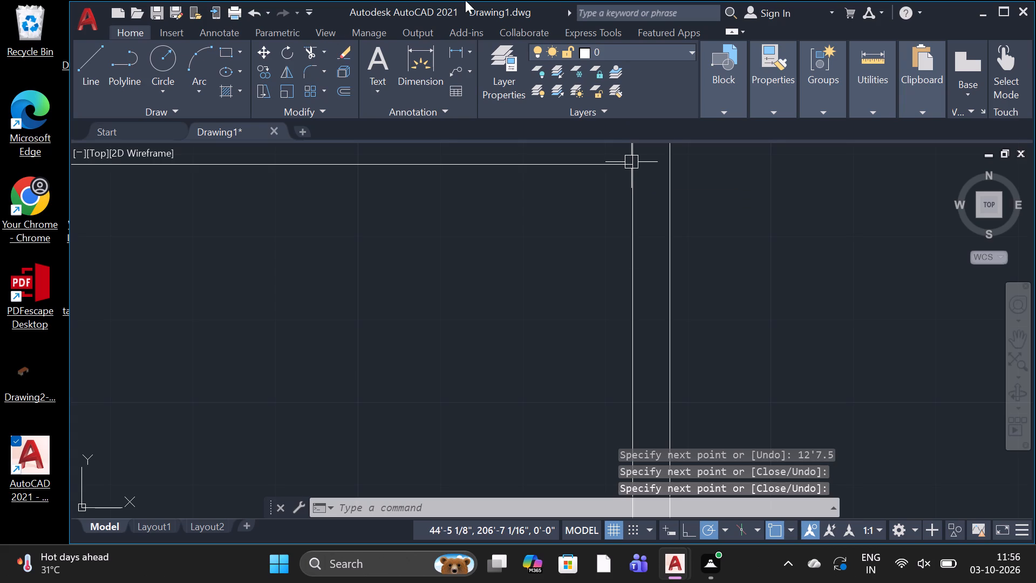
# Offset the lower-left room's bottom line 4.5" outward to form the bottom wall.
pyautogui.scroll(-4, 421, 267)
pyautogui.scroll(2, 308, 415)
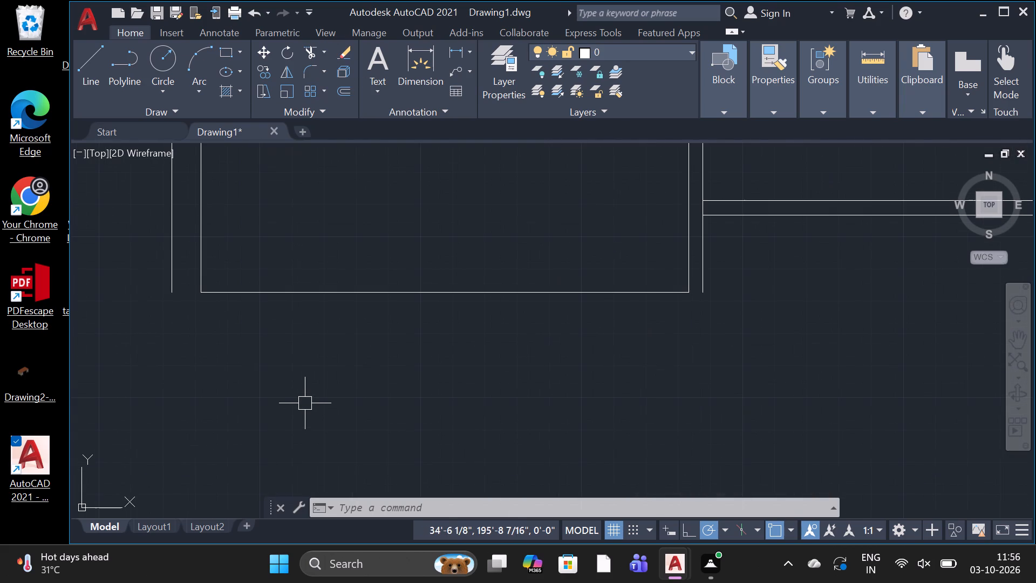
pyautogui.write('OF')
pyautogui.press('space')
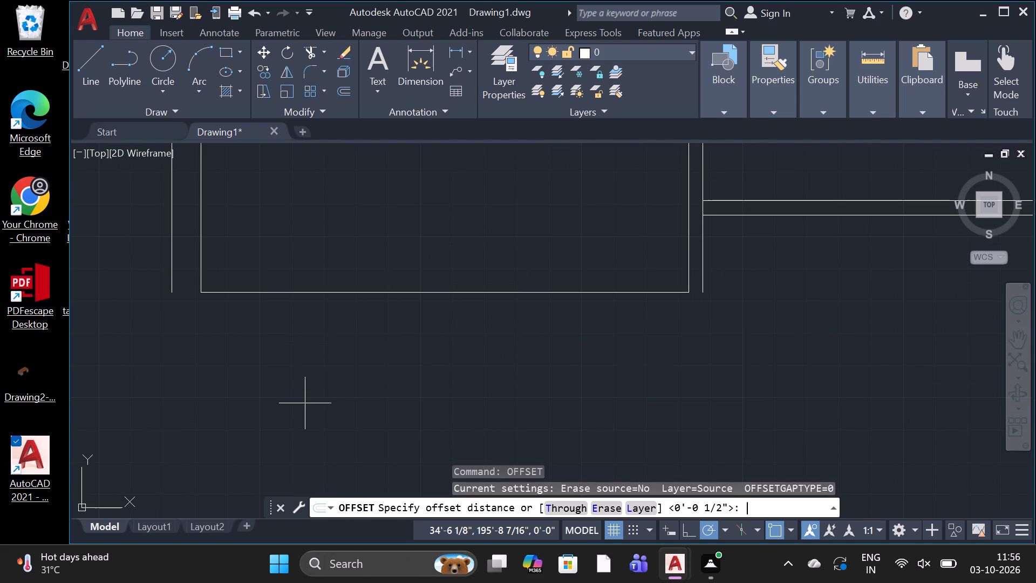
pyautogui.press('4')
pyautogui.write('.5')
pyautogui.hotkey('shift', '"')
pyautogui.press('space')
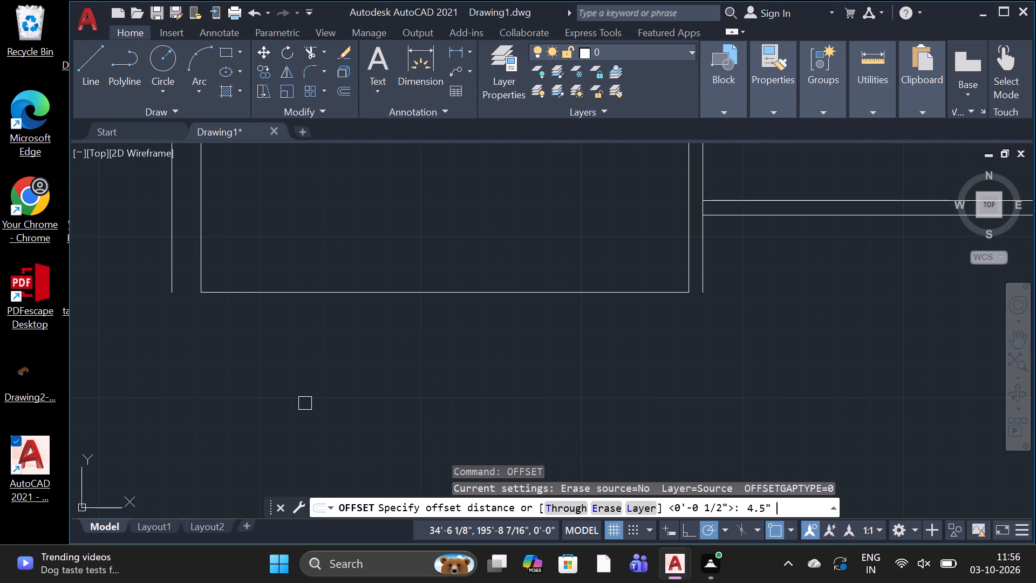
pyautogui.click(403, 290)
pyautogui.click(413, 369)
# Offset the lower line of the cross wall above the lower-left room by the same 4.5".
pyautogui.scroll(-1, 661, 213)
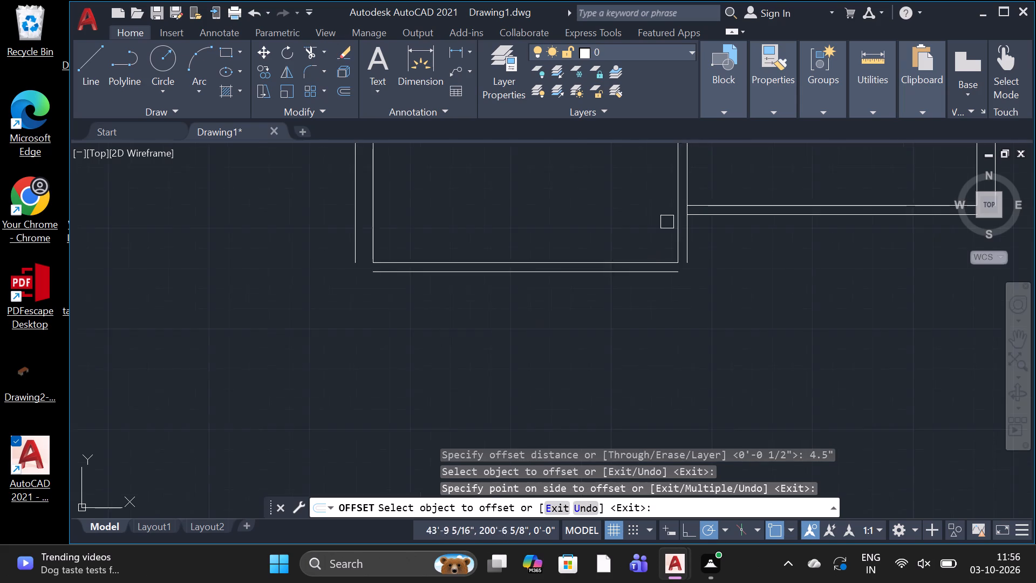
pyautogui.scroll(-4, 670, 225)
pyautogui.scroll(5, 677, 198)
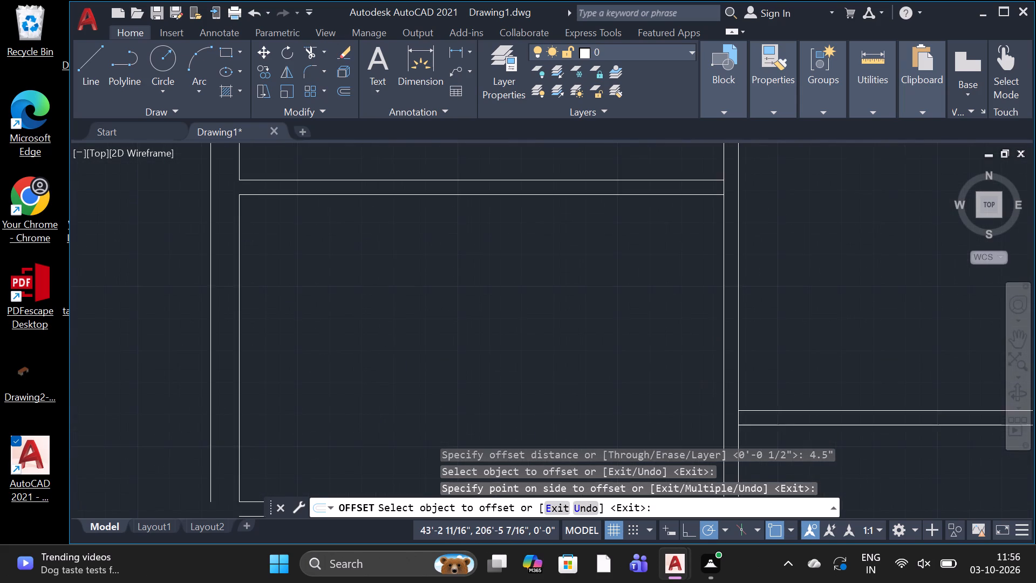
pyautogui.click(671, 191)
pyautogui.click(671, 185)
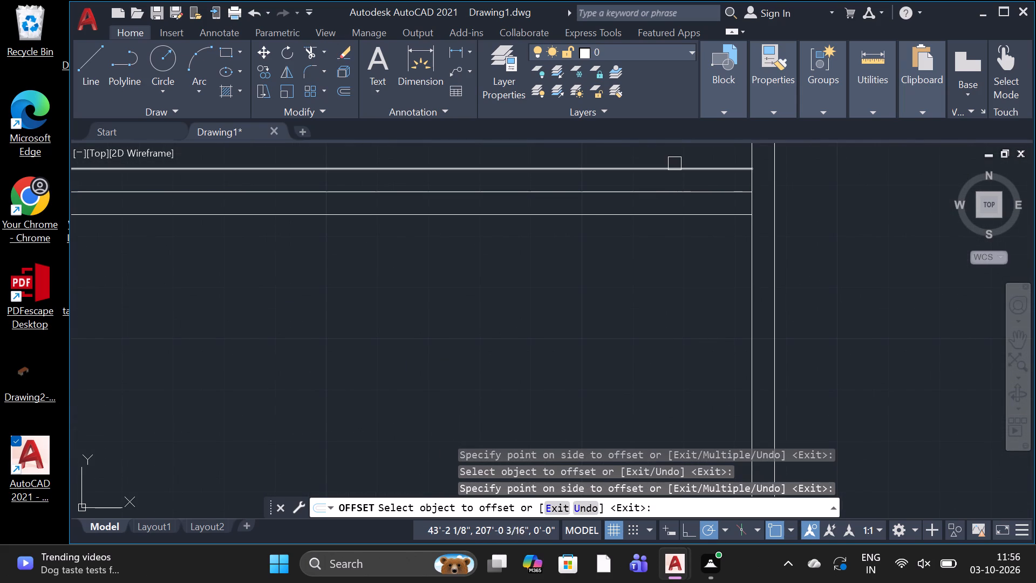
# Offset the cross wall's upper line 4.5" downward and the lower-left room's right line 4.5" outward.
pyautogui.click(674, 163)
pyautogui.click(678, 199)
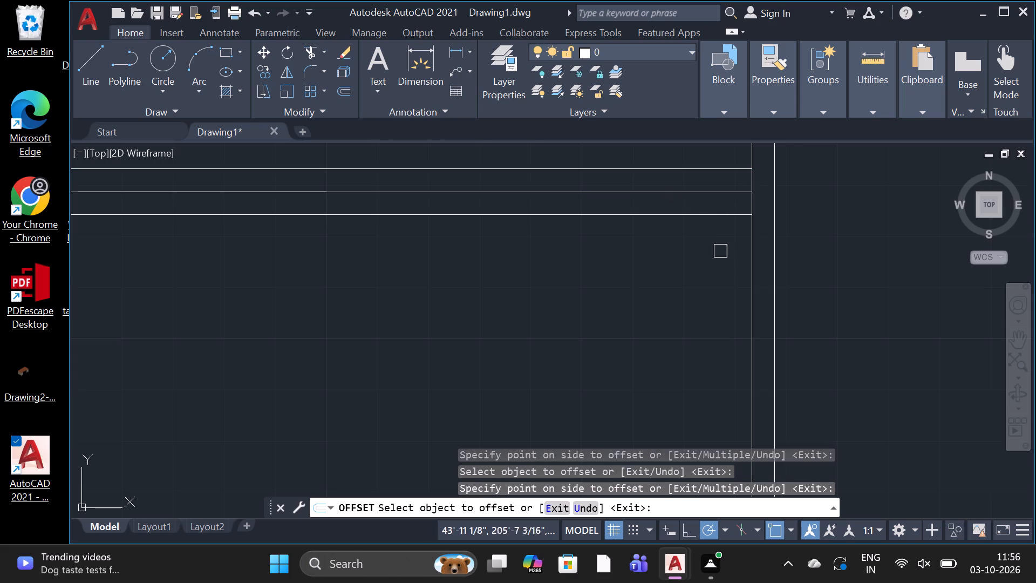
pyautogui.click(756, 313)
pyautogui.click(762, 314)
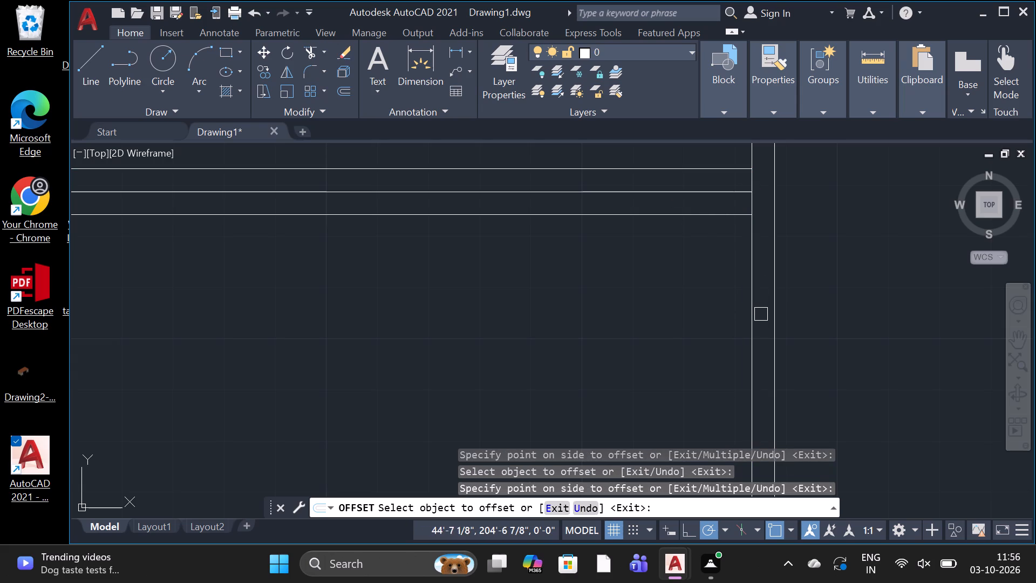
pyautogui.scroll(-3, 761, 314)
pyautogui.scroll(2, 670, 295)
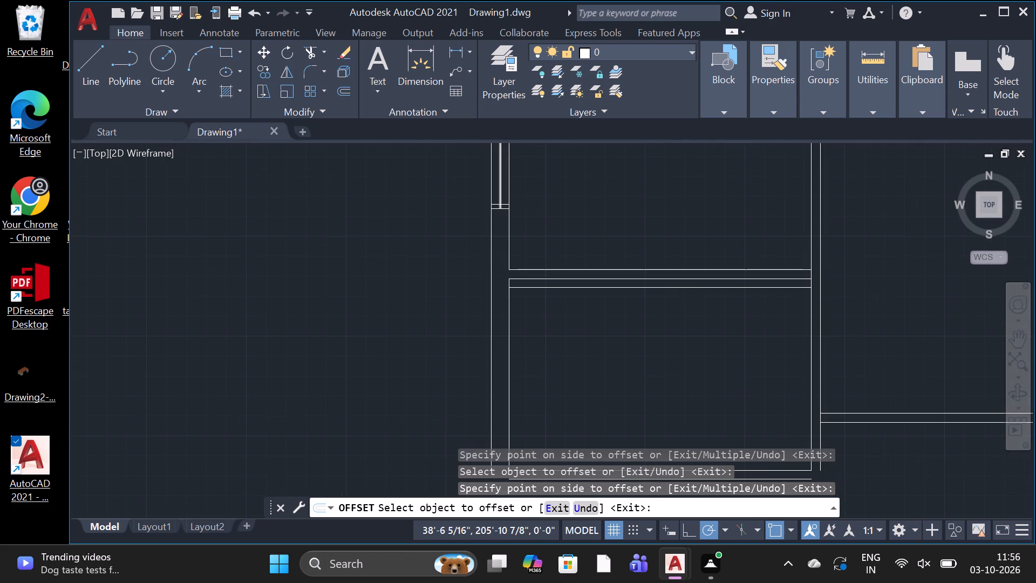
pyautogui.press('Escape')
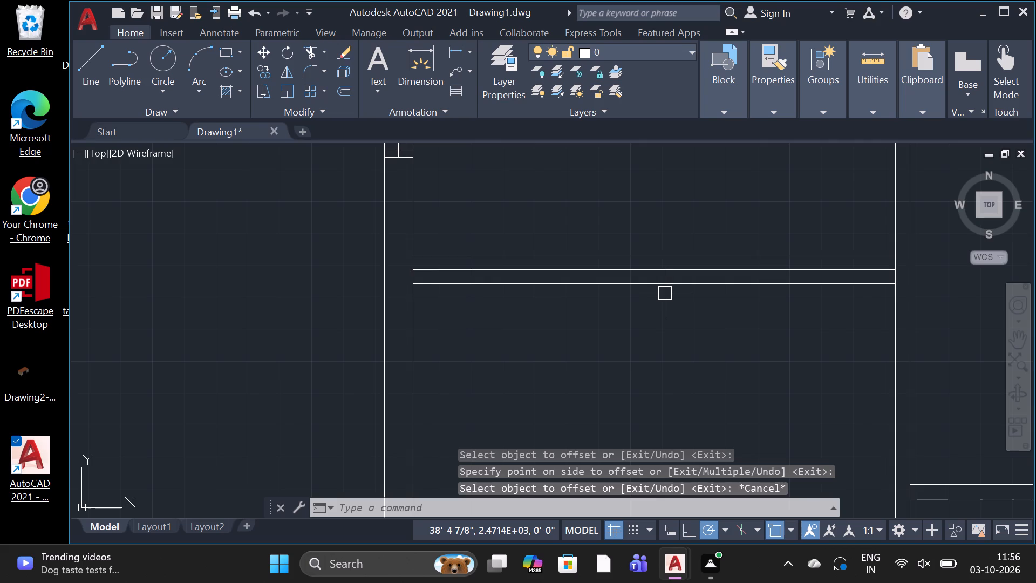
# Delete the extra offset line just below the cross wall above the lower-left room.
pyautogui.click(628, 288)
pyautogui.press('Delete')
# Draw a small room outline from the bottom wall's outer left end: 4' down, 6' to the right, and back up to the wall.
pyautogui.scroll(-3, 719, 277)
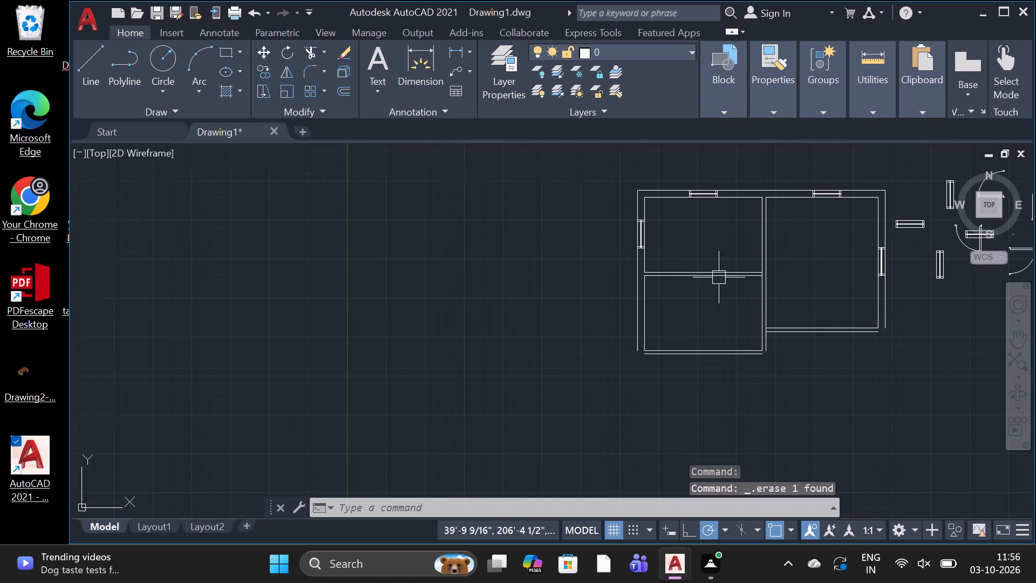
pyautogui.click(97, 63)
pyautogui.scroll(-1, 548, 371)
pyautogui.scroll(1, 631, 402)
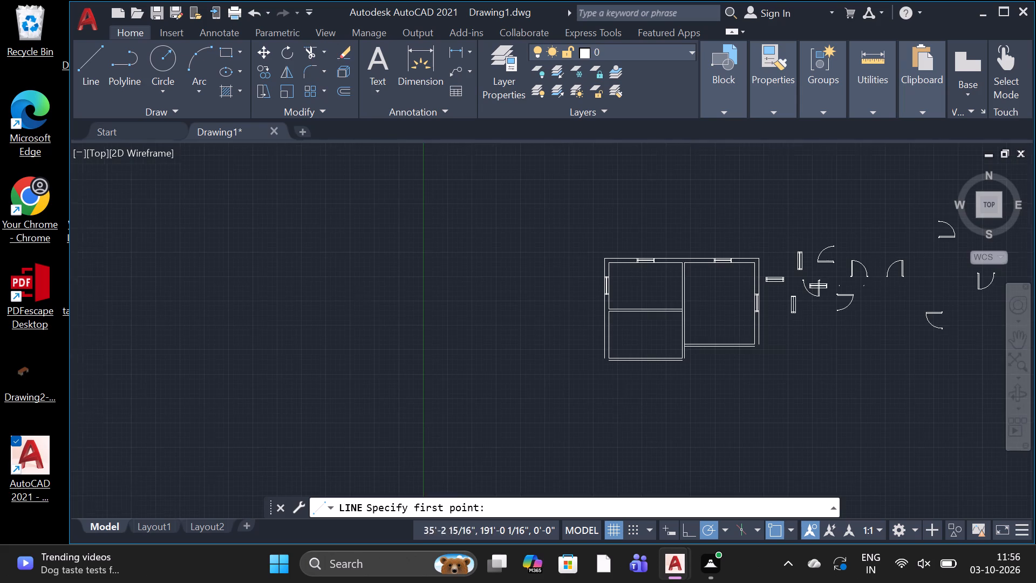
pyautogui.scroll(2, 633, 402)
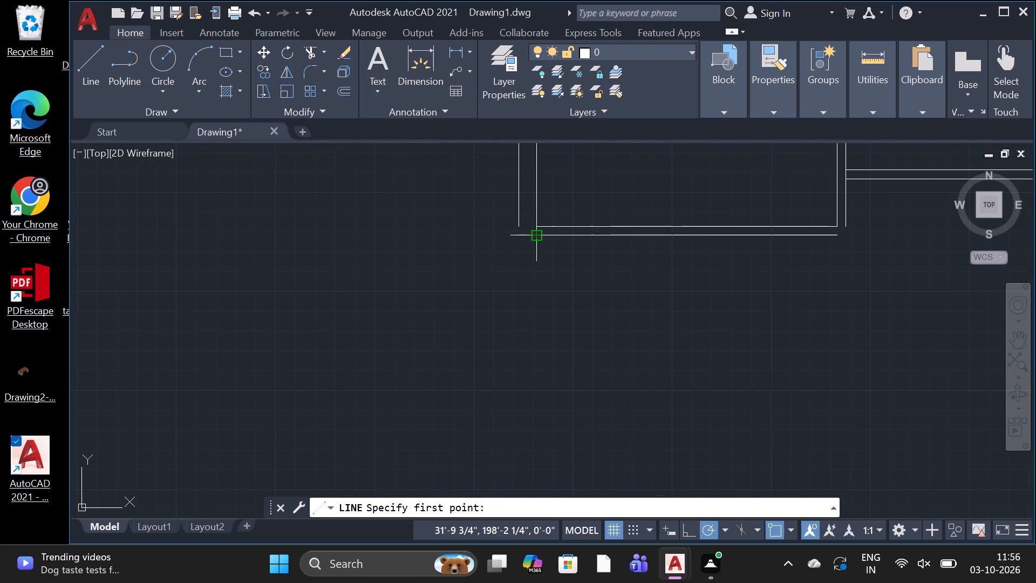
pyautogui.click(540, 235)
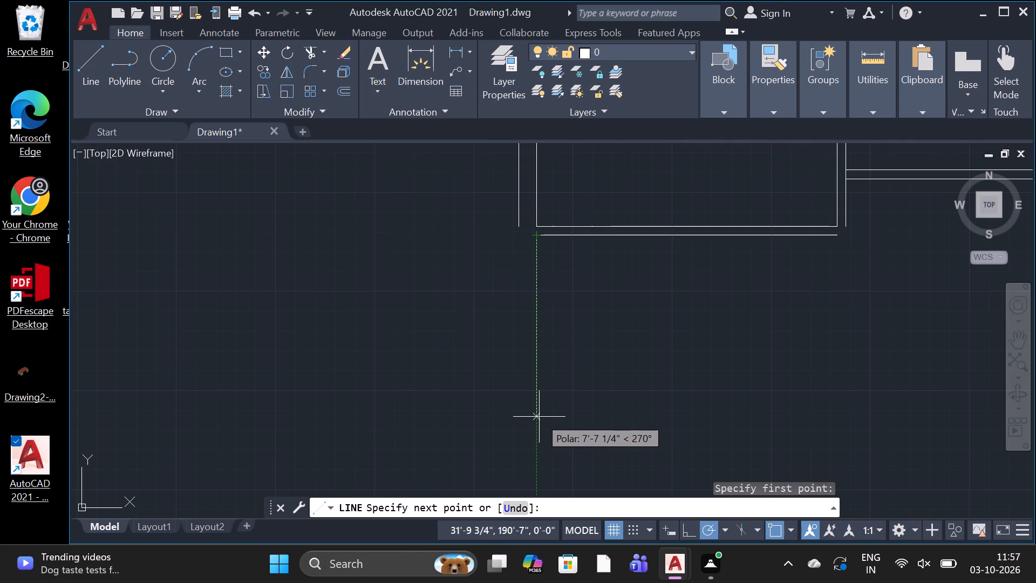
pyautogui.press('4')
pyautogui.press("'")
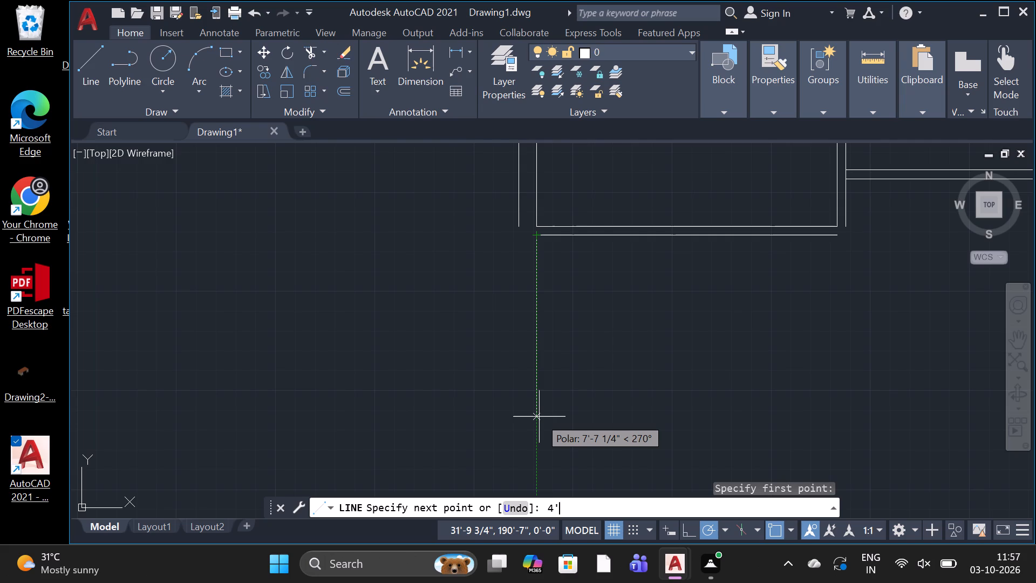
pyautogui.press('space')
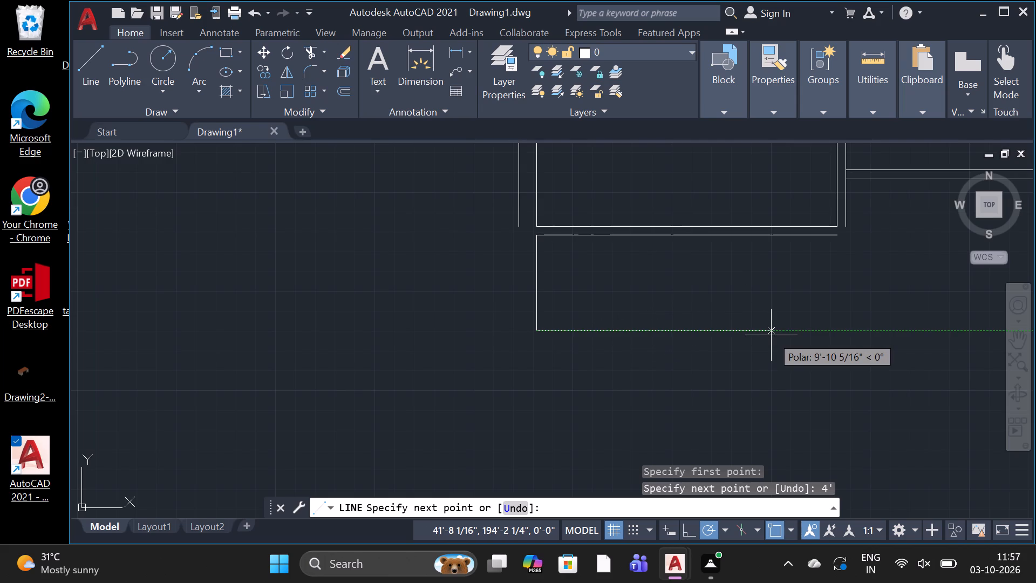
pyautogui.write("6'")
pyautogui.press('space')
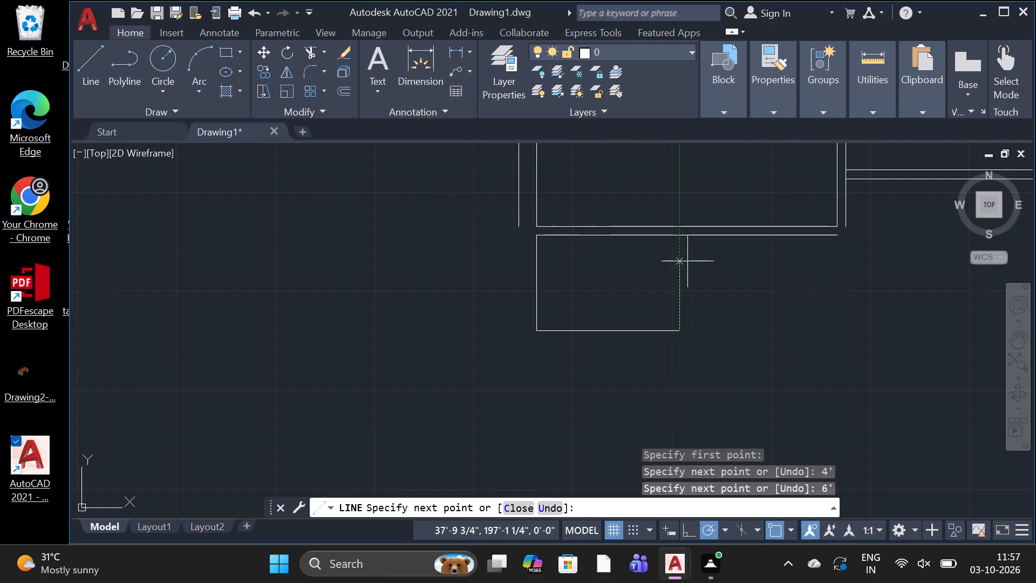
pyautogui.click(681, 233)
pyautogui.press('space')
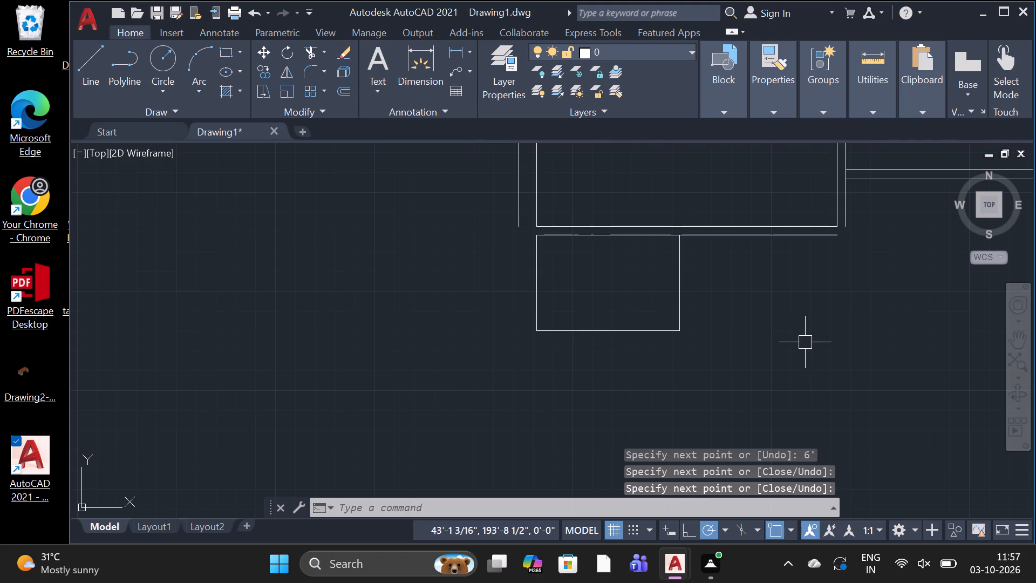
# Offset the small room's bottom line and right line 4.5" outward to form its walls.
pyautogui.write('O')
pyautogui.press('space')
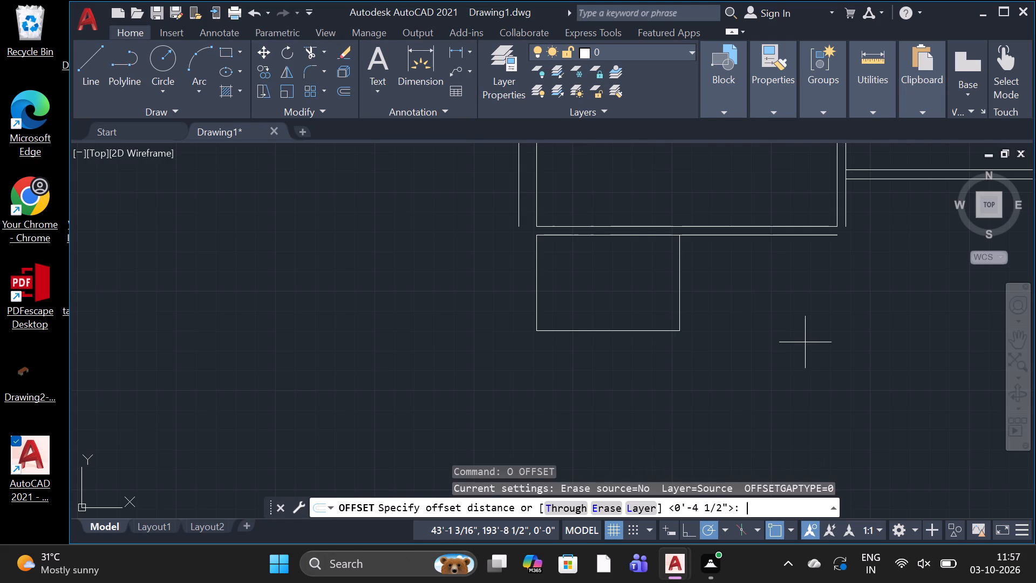
pyautogui.press('space')
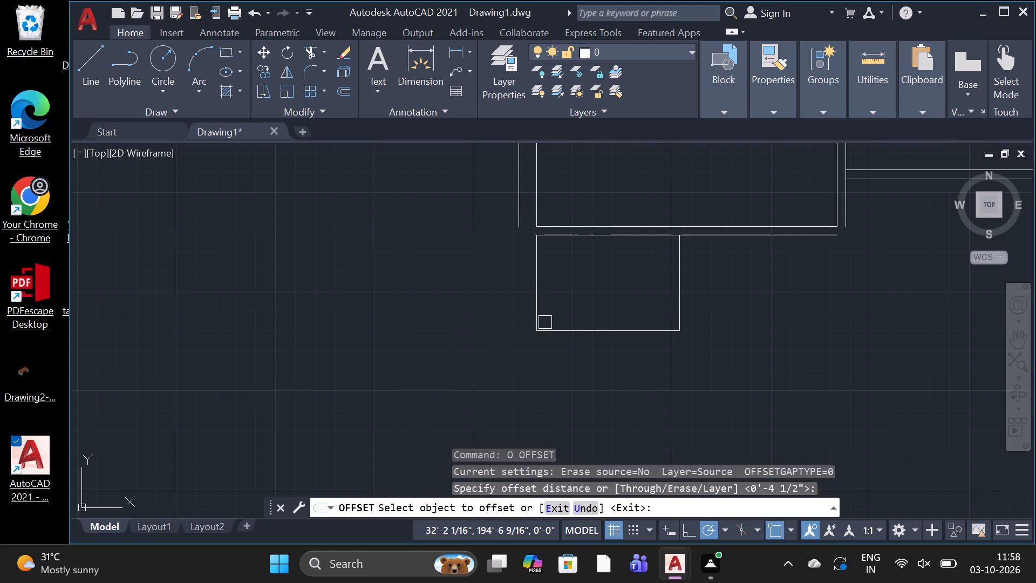
pyautogui.click(585, 334)
pyautogui.click(591, 361)
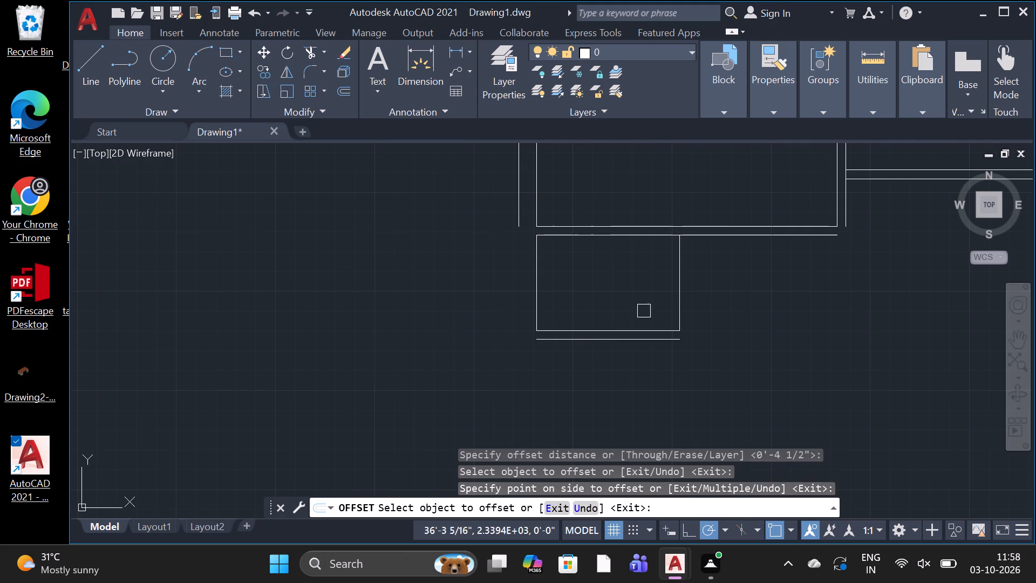
pyautogui.moveTo(676, 287); pyautogui.dragTo(681, 284)
pyautogui.click(723, 272)
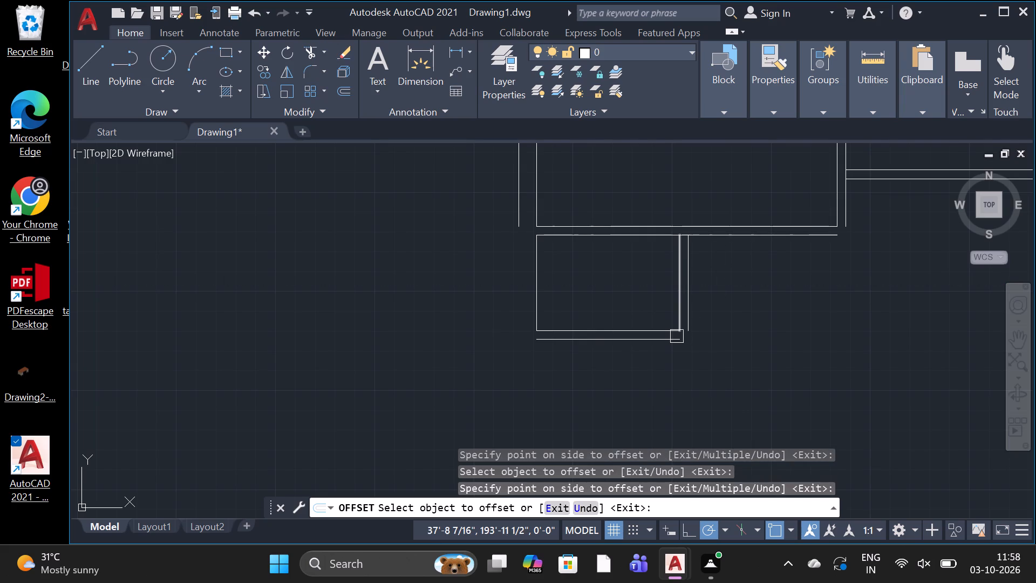
# Offset the small room's left line 9" outward to form the outer wall.
pyautogui.press('space')
pyautogui.press('space')
pyautogui.press('9')
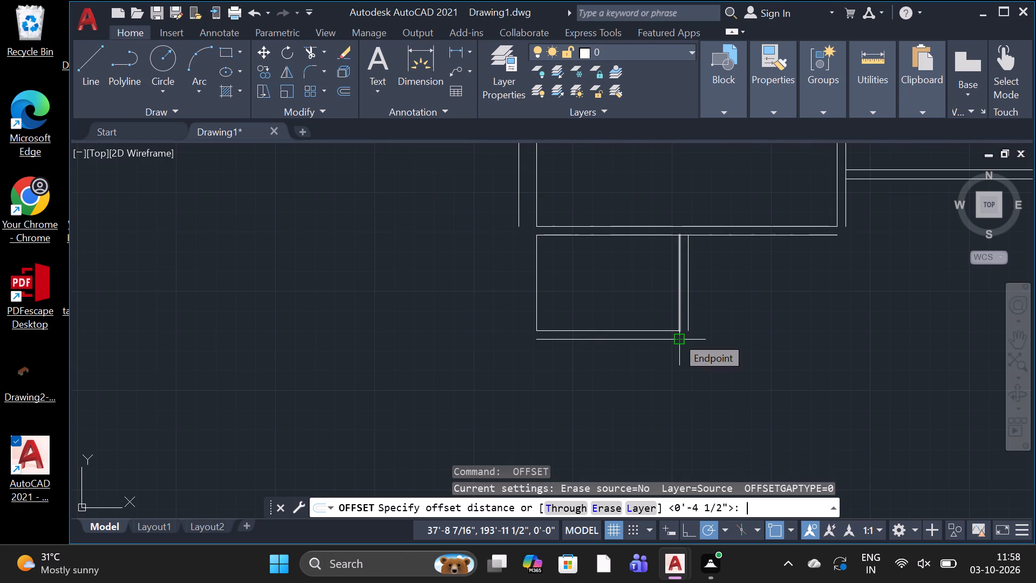
pyautogui.hotkey('shift', '"')
pyautogui.press('space')
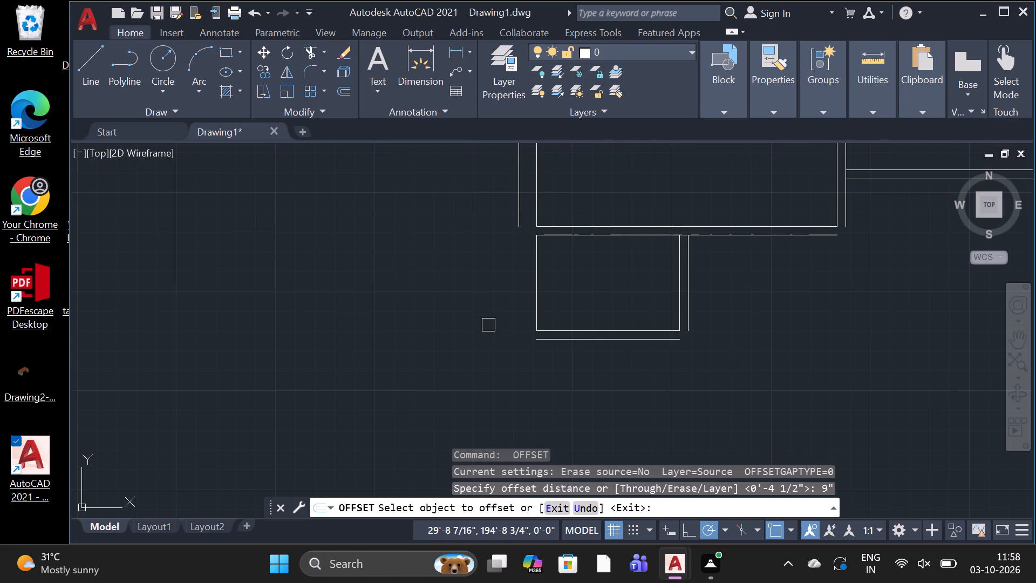
pyautogui.click(530, 303)
pyautogui.click(530, 303)
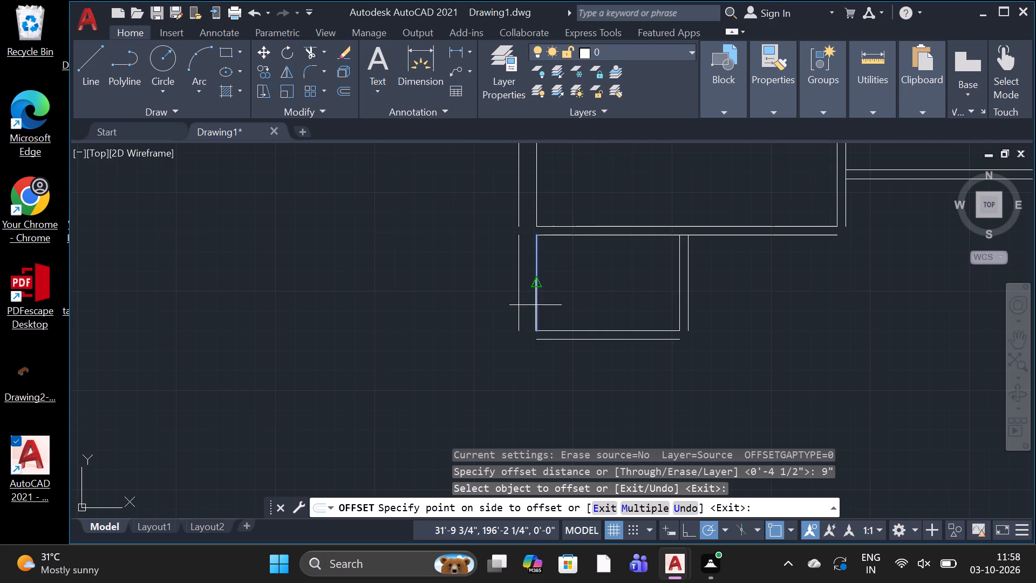
pyautogui.moveTo(475, 324); pyautogui.dragTo(481, 324)
pyautogui.scroll(-1, 466, 401)
pyautogui.scroll(1, 520, 403)
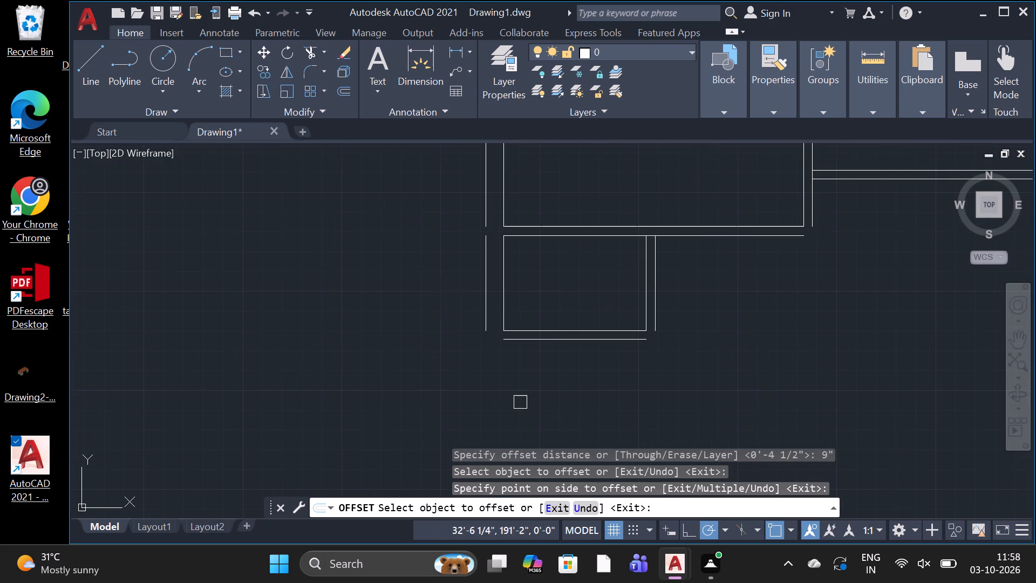
pyautogui.press('space')
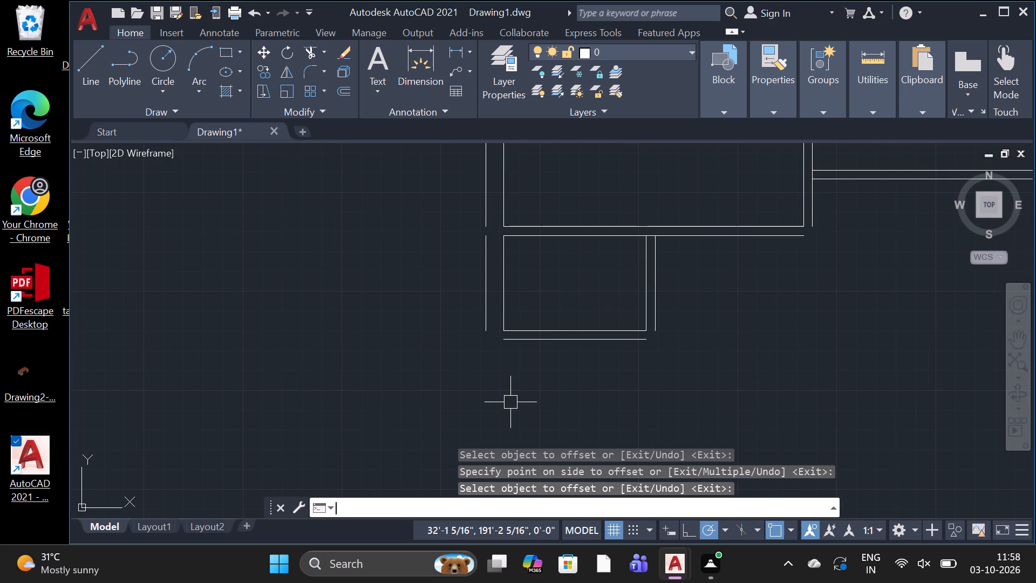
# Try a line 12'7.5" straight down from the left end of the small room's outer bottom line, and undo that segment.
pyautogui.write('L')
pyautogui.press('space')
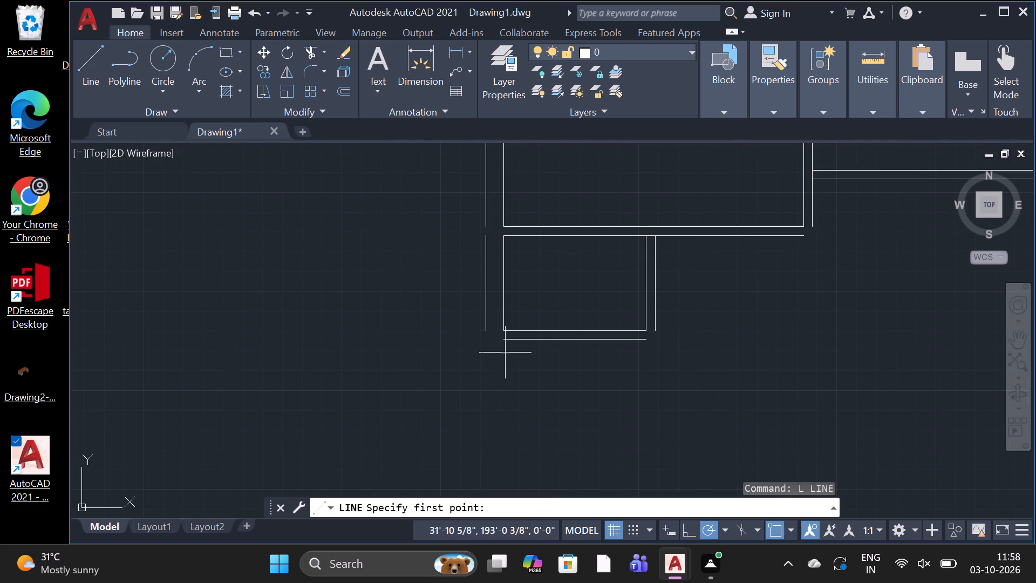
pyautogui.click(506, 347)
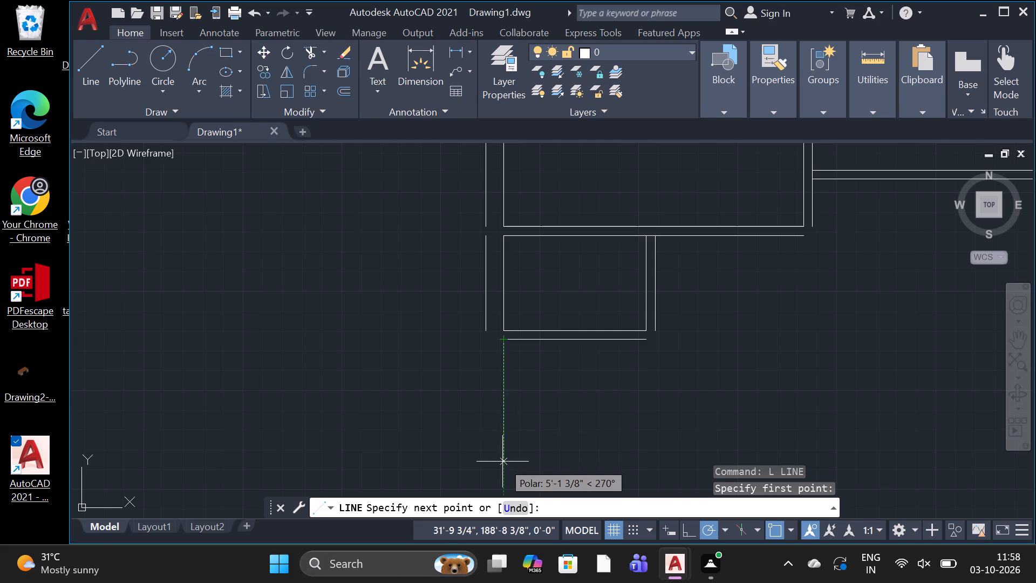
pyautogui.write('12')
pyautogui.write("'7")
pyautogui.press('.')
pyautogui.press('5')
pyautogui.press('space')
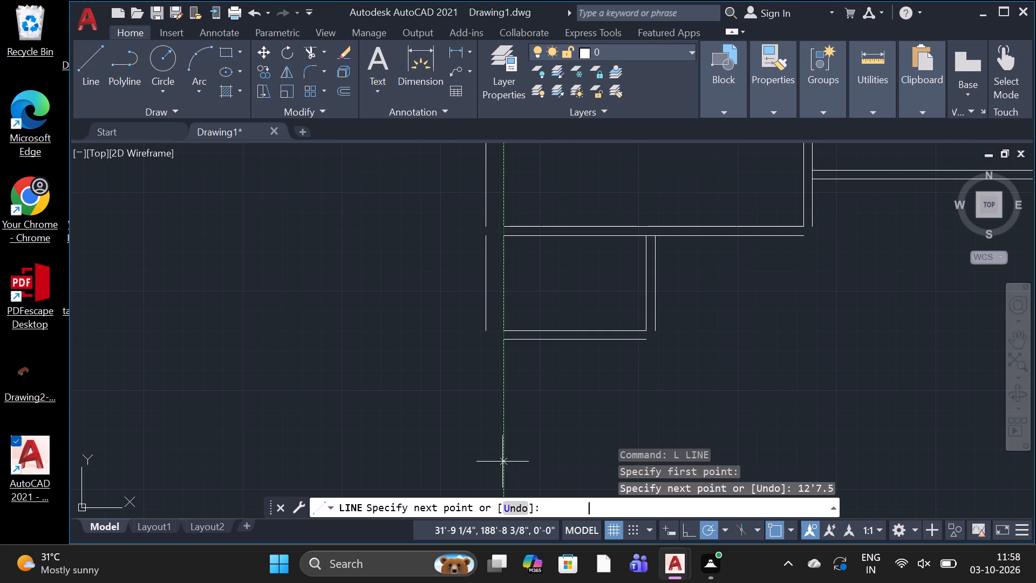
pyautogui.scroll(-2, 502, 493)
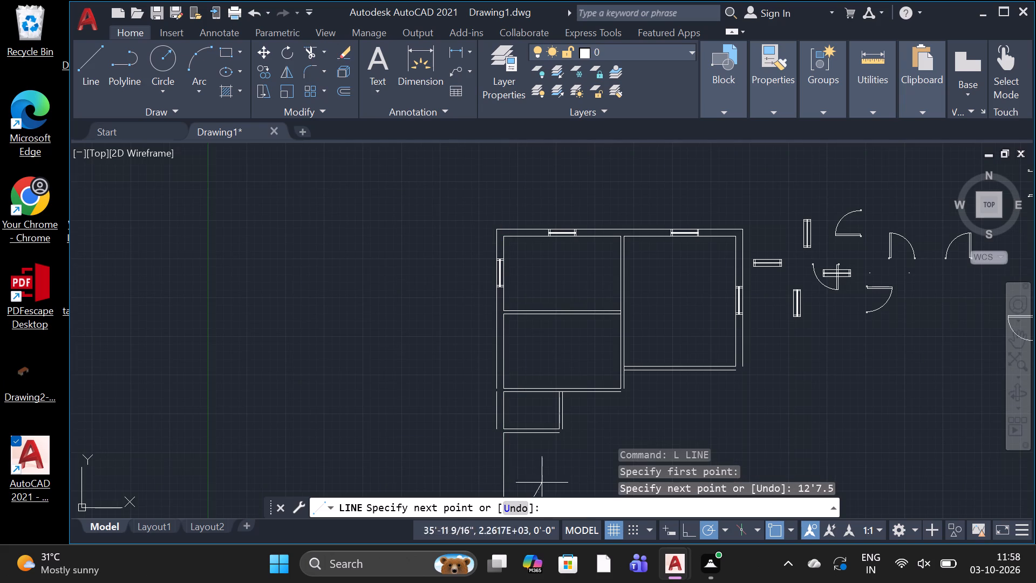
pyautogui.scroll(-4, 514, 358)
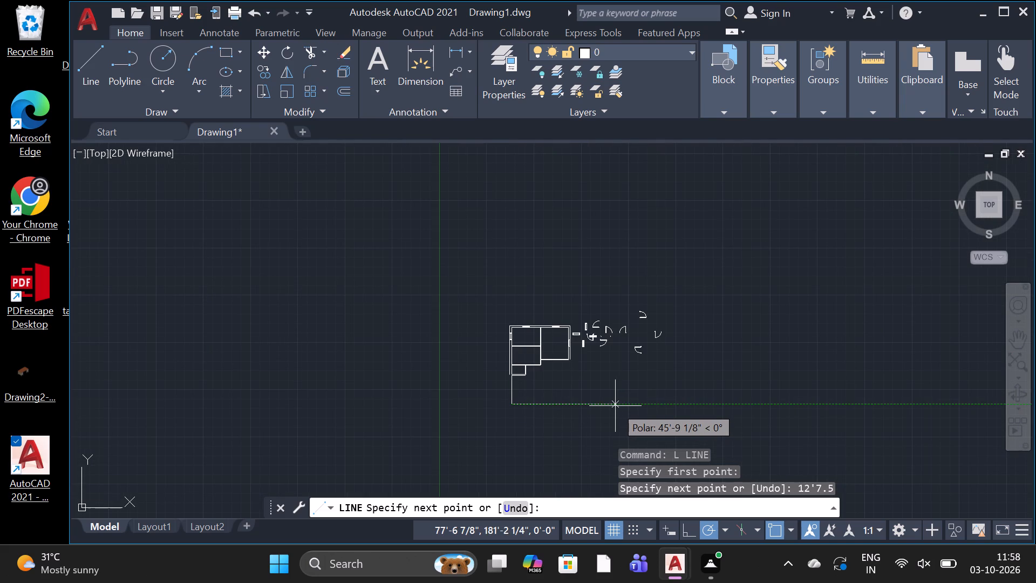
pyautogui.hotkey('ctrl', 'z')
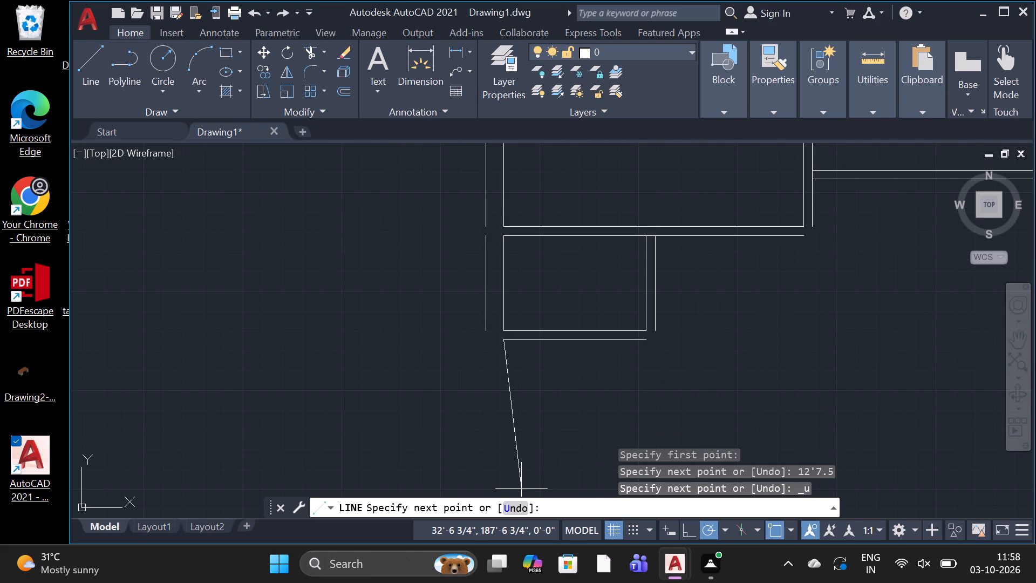
# Draw a line 14'10.5" straight down from the left end of the small room's outer bottom line.
pyautogui.write('12')
pyautogui.press('BackSpace')
pyautogui.press('4')
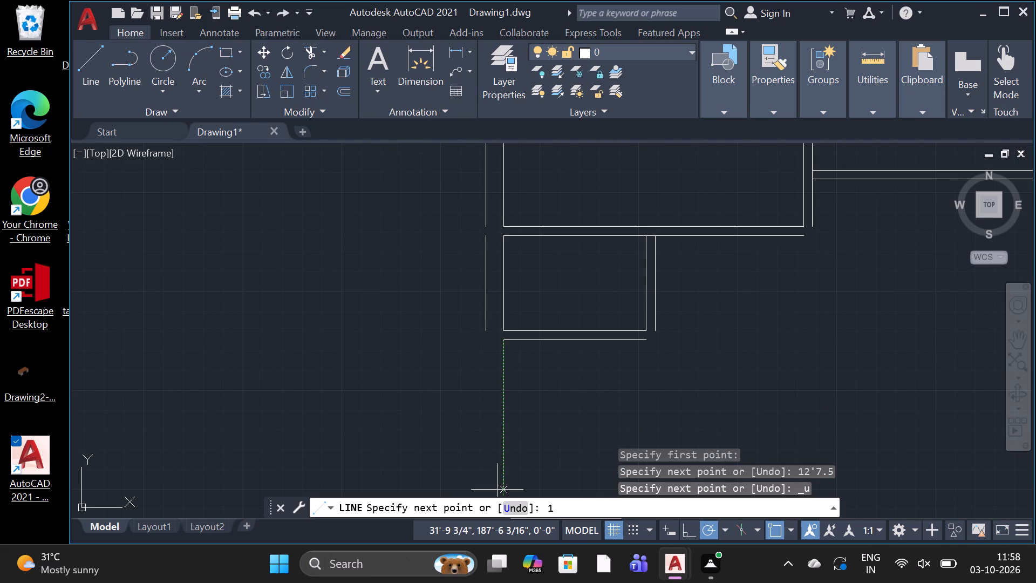
pyautogui.press("'")
pyautogui.press('1')
pyautogui.press('0')
pyautogui.press('.')
pyautogui.press('5')
pyautogui.press('space')
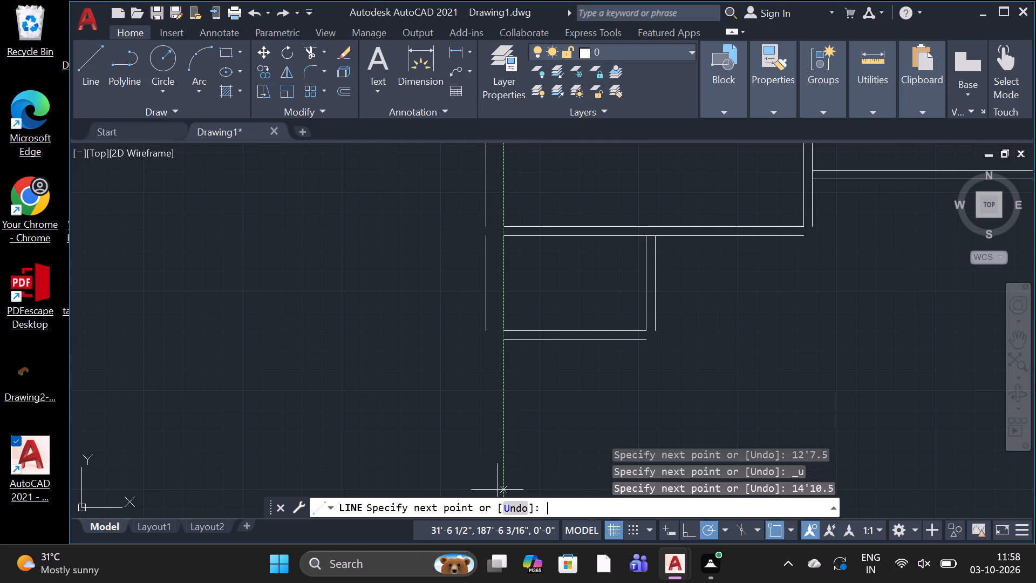
# Continue the new room's outline with a bottom segment 12'7.5" to the right.
pyautogui.scroll(-2, 485, 333)
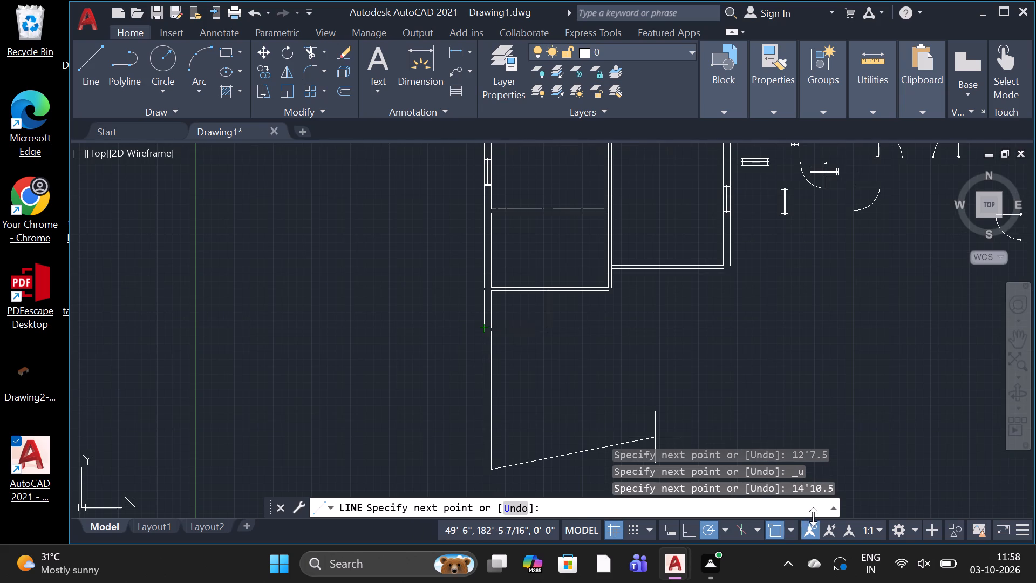
pyautogui.scroll(-1, 777, 494)
pyautogui.scroll(-2, 650, 411)
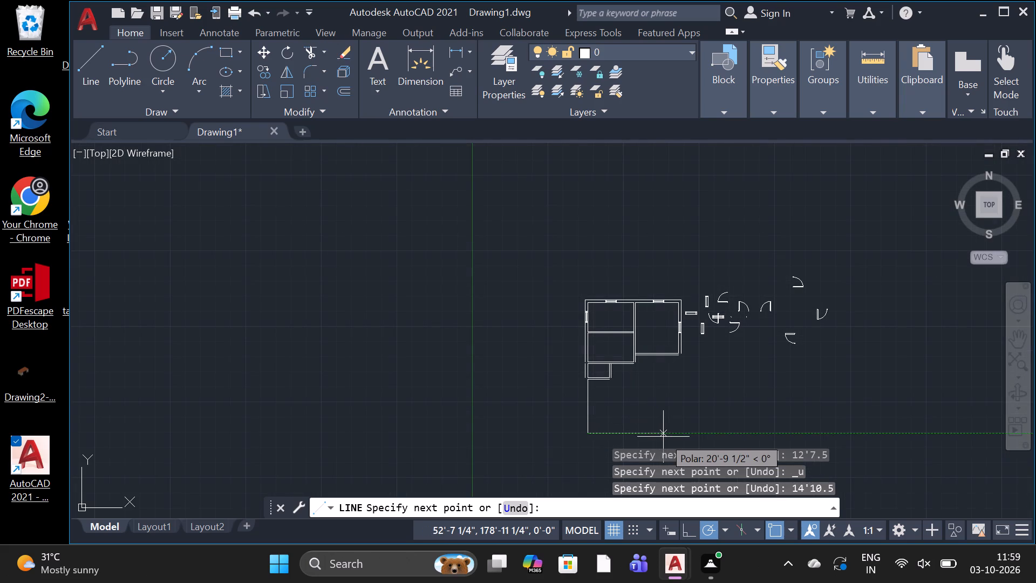
pyautogui.write('12')
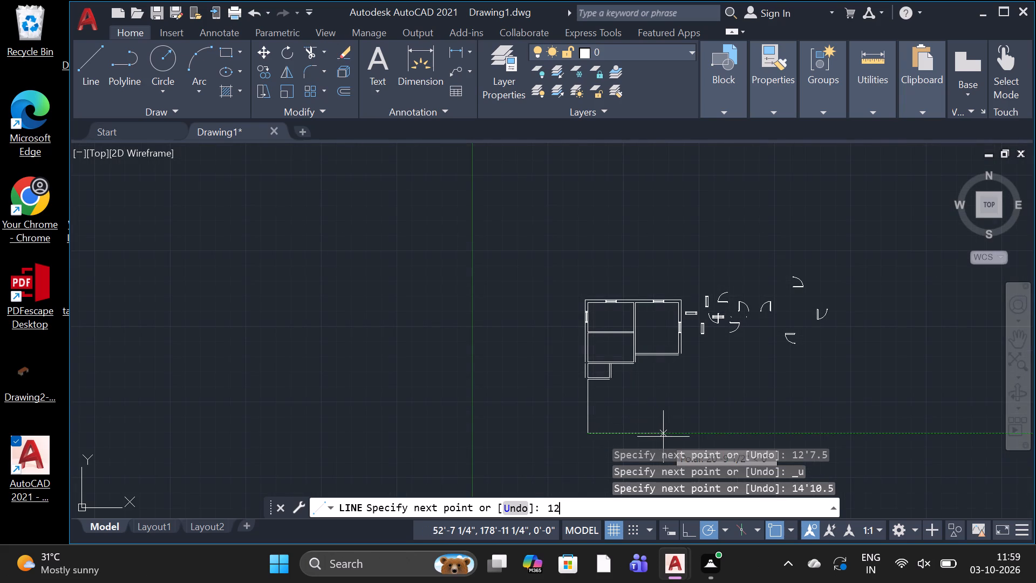
pyautogui.press("'")
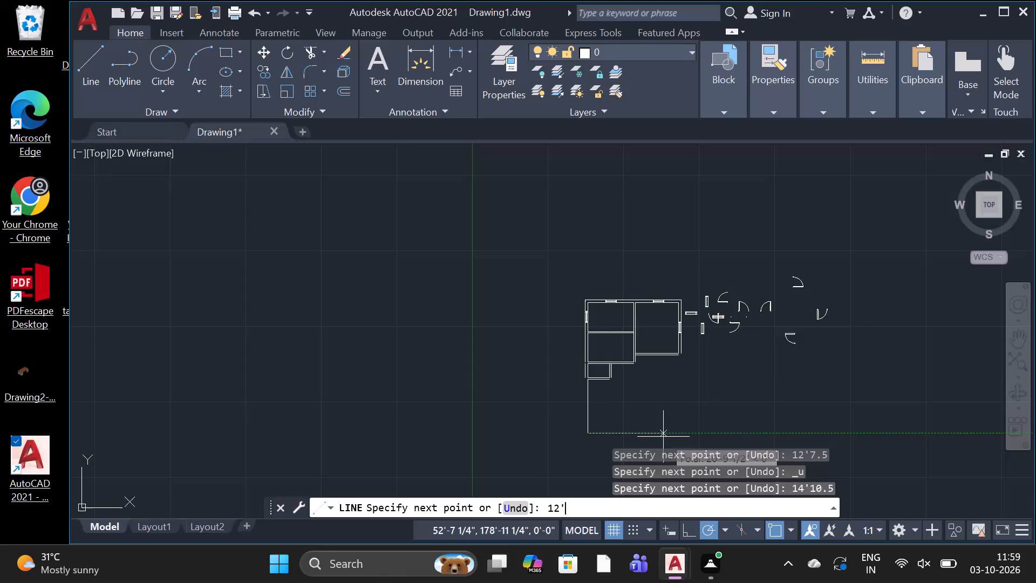
pyautogui.write('7.')
pyautogui.press('5')
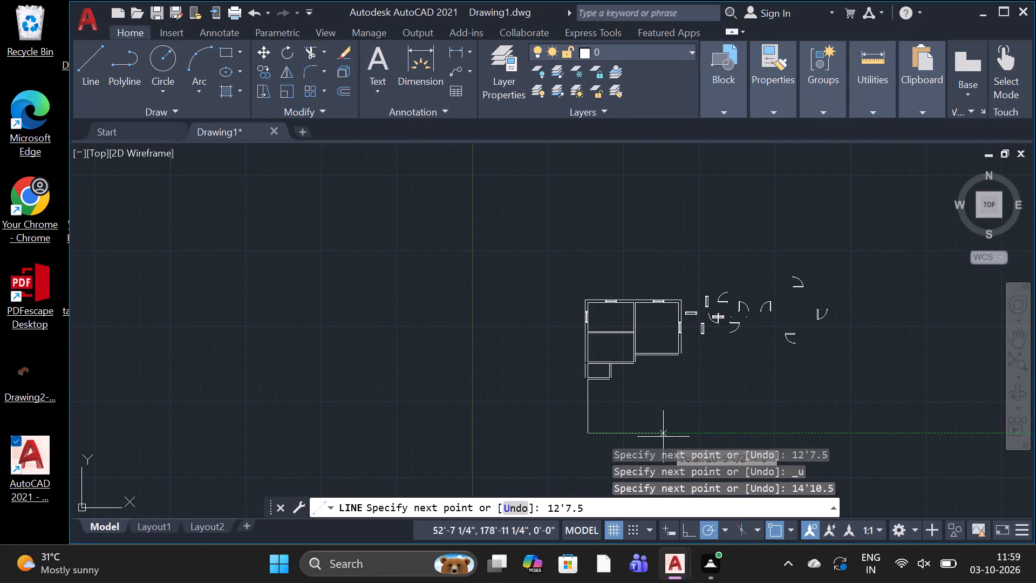
pyautogui.press('space')
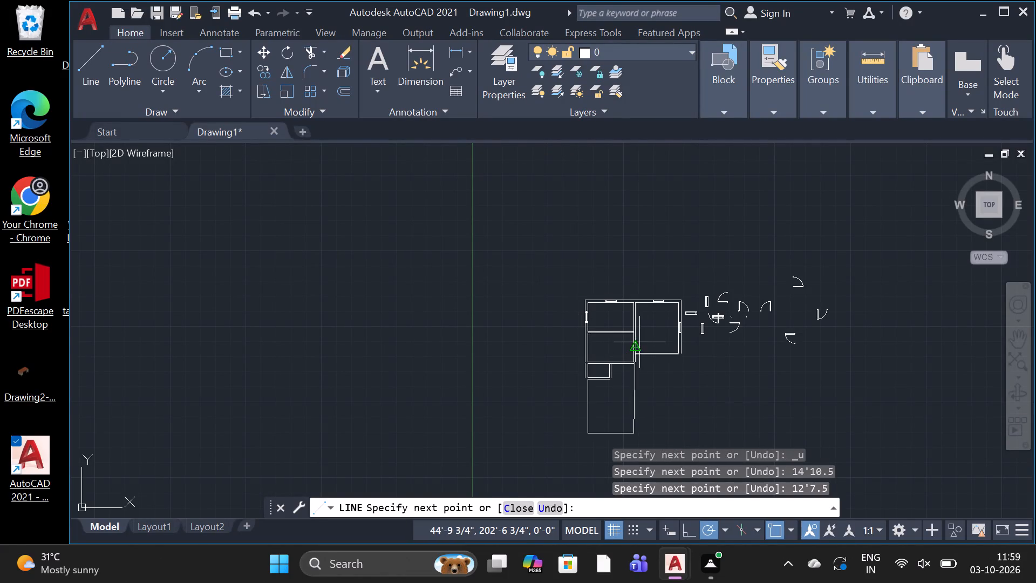
# Continue the new room's outline with a right side 14'10.5" straight up.
pyautogui.scroll(3, 673, 342)
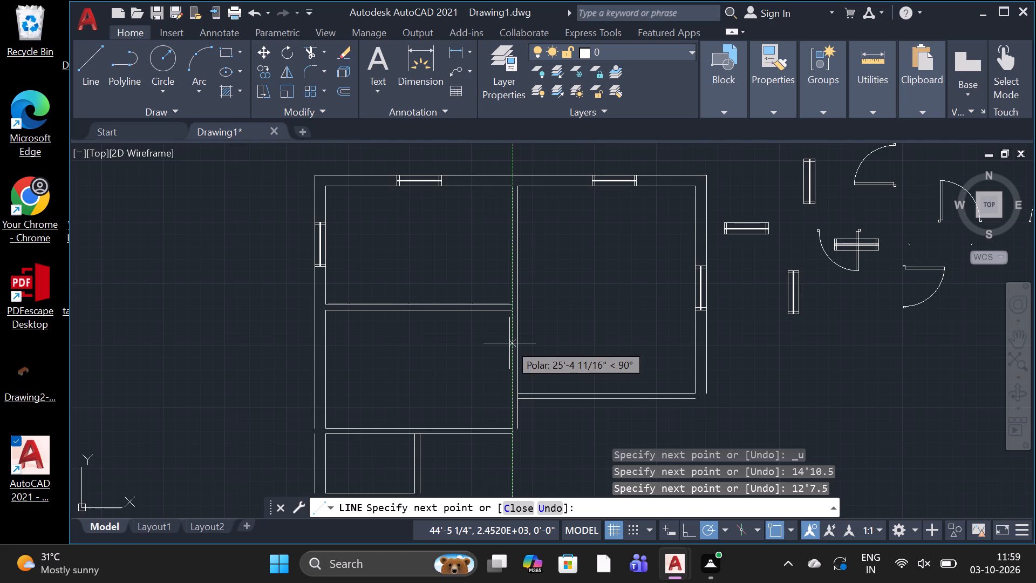
pyautogui.press('1')
pyautogui.press('4')
pyautogui.press("'")
pyautogui.press('1')
pyautogui.press('0')
pyautogui.press('.')
pyautogui.press('5')
pyautogui.press('space')
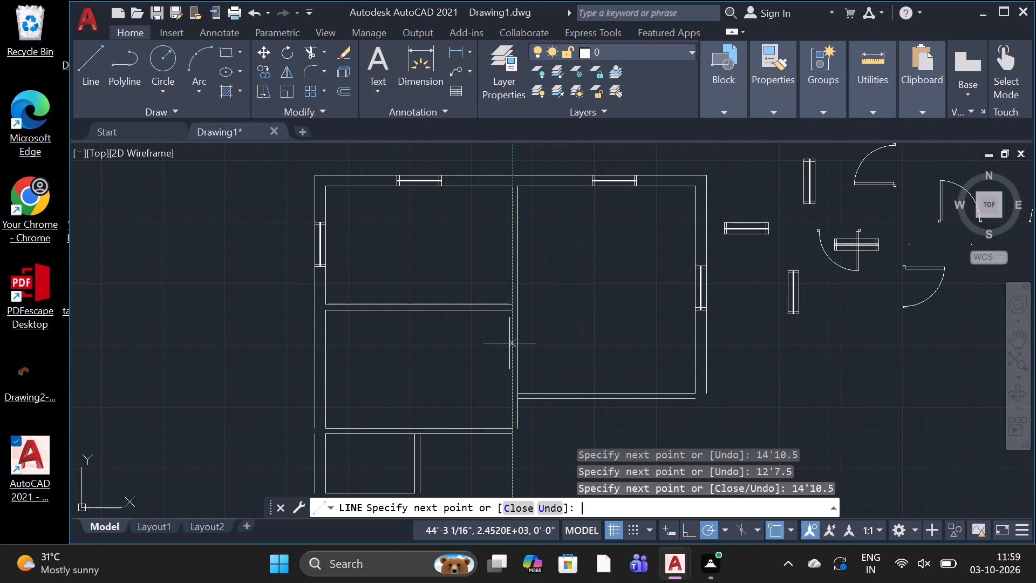
# Close the new room's outline with a top segment 12'7.5" to the left and end the line.
pyautogui.scroll(-3, 471, 347)
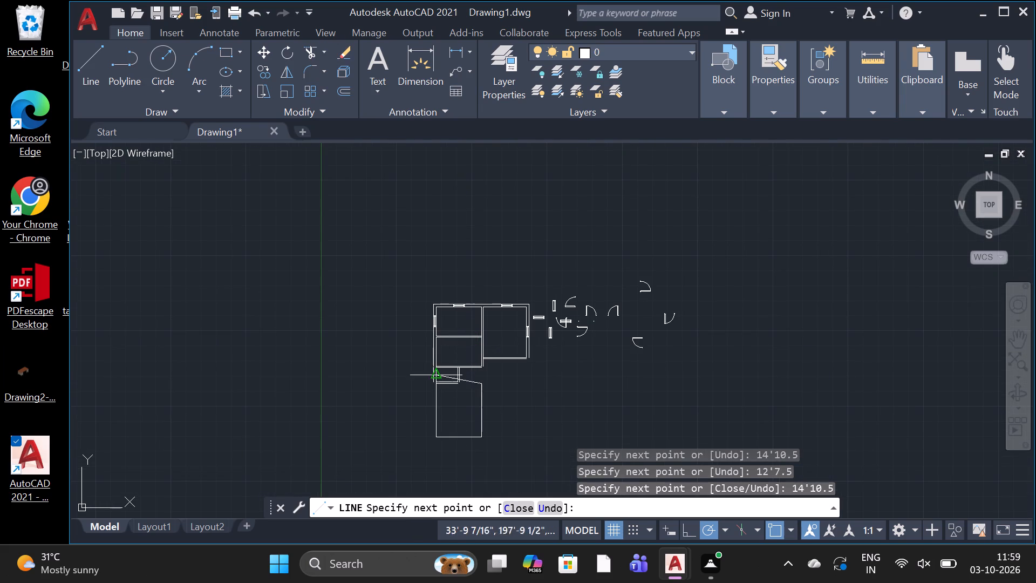
pyautogui.scroll(3, 426, 386)
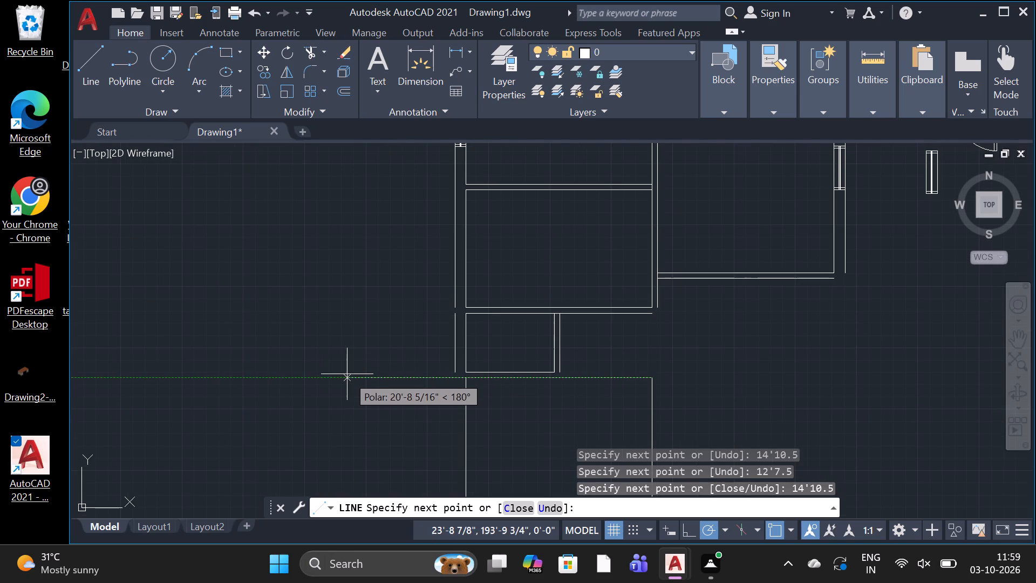
pyautogui.press('1')
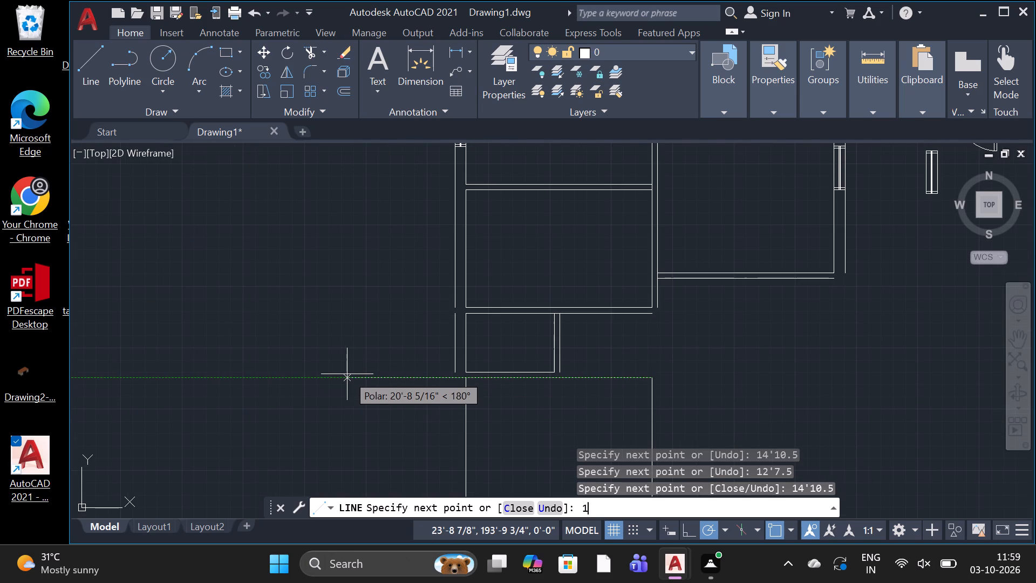
pyautogui.press('2')
pyautogui.press("'")
pyautogui.press('6')
pyautogui.press('BackSpace')
pyautogui.press('7')
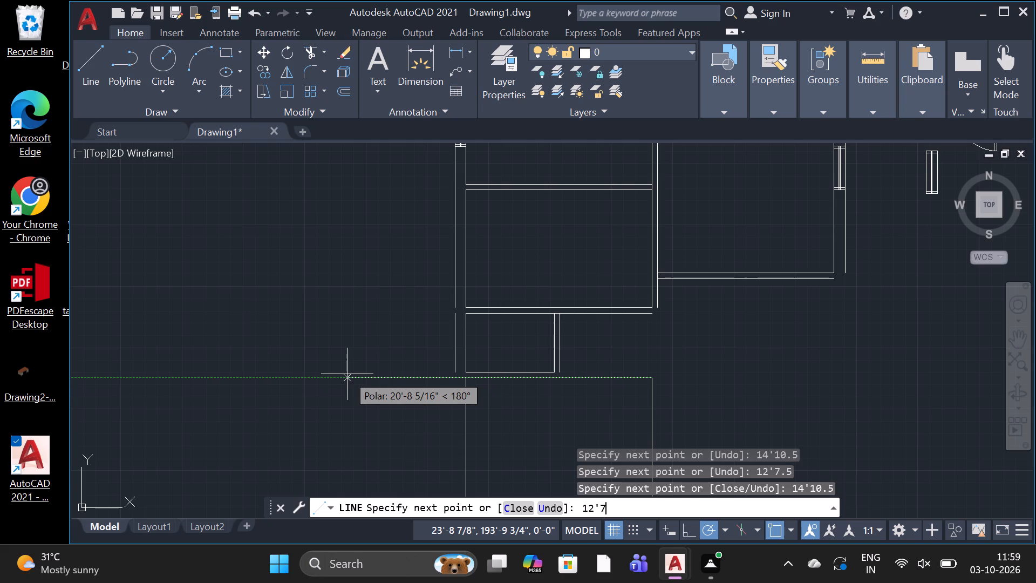
pyautogui.write('.5')
pyautogui.press('space')
pyautogui.press('space')
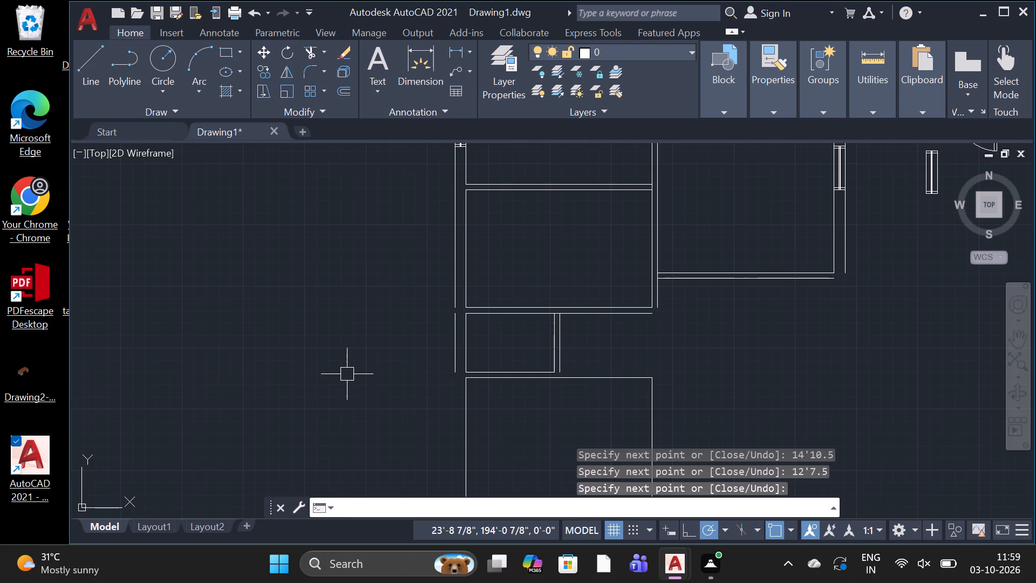
# Offset the new lower room's left line 9" outward to form its outer wall.
pyautogui.press('o')
pyautogui.write('F')
pyautogui.press('space')
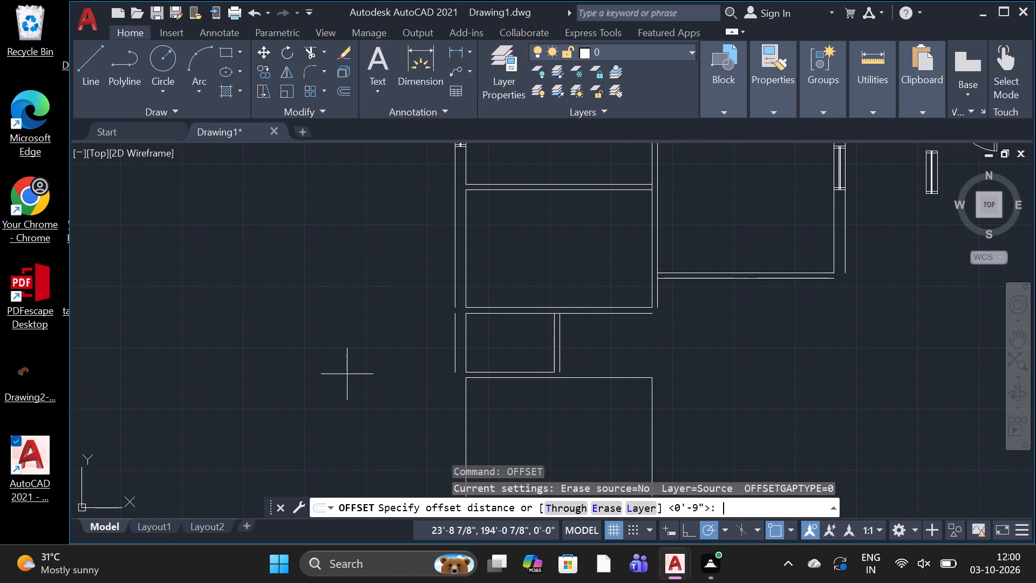
pyautogui.press('space')
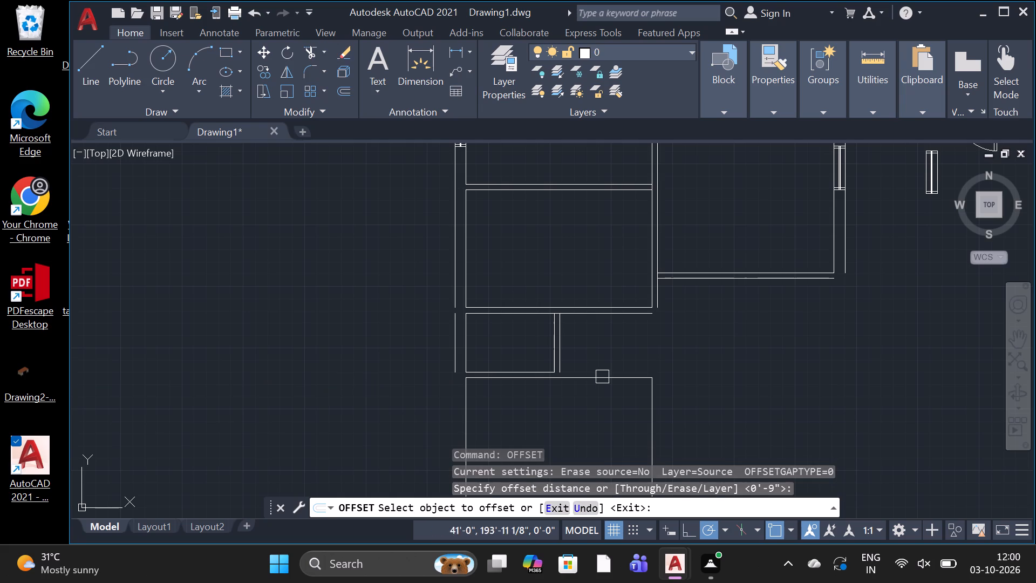
pyautogui.scroll(-2, 626, 383)
pyautogui.scroll(-2, 547, 394)
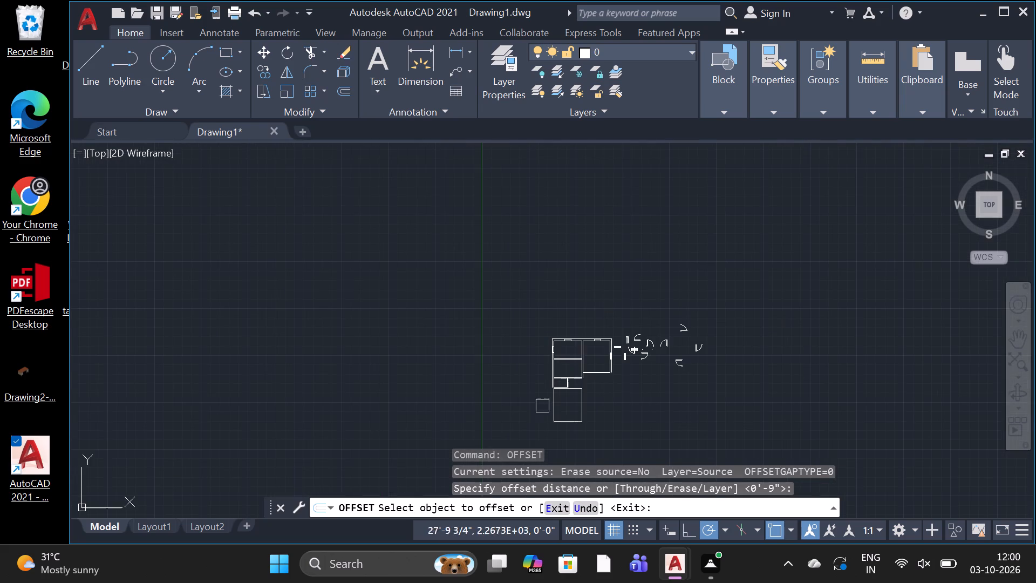
pyautogui.scroll(3, 540, 410)
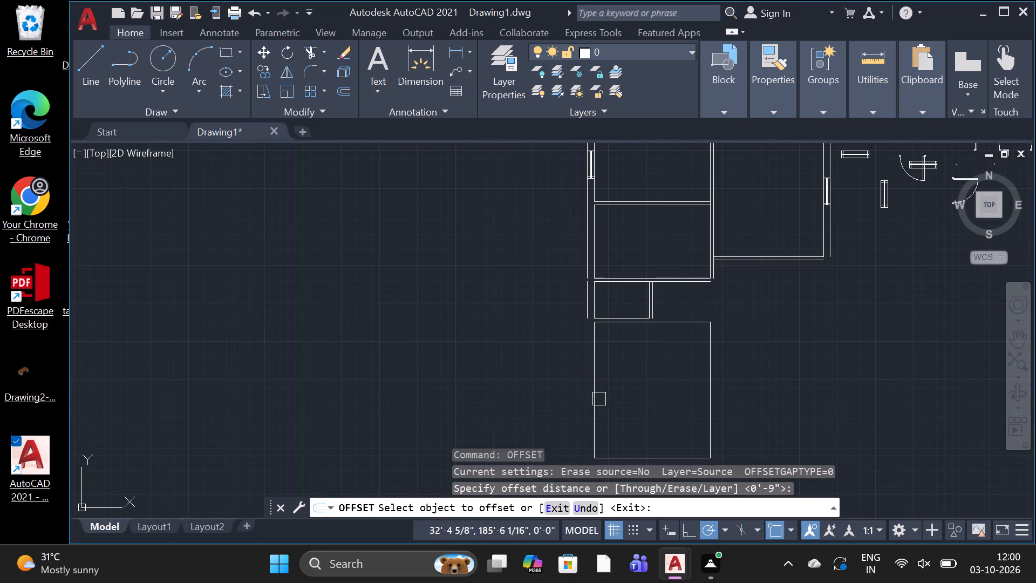
pyautogui.click(598, 399)
pyautogui.click(559, 401)
# Offset the lower room's bottom line 9" outward, below the room, and finish the offset.
pyautogui.scroll(-2, 604, 337)
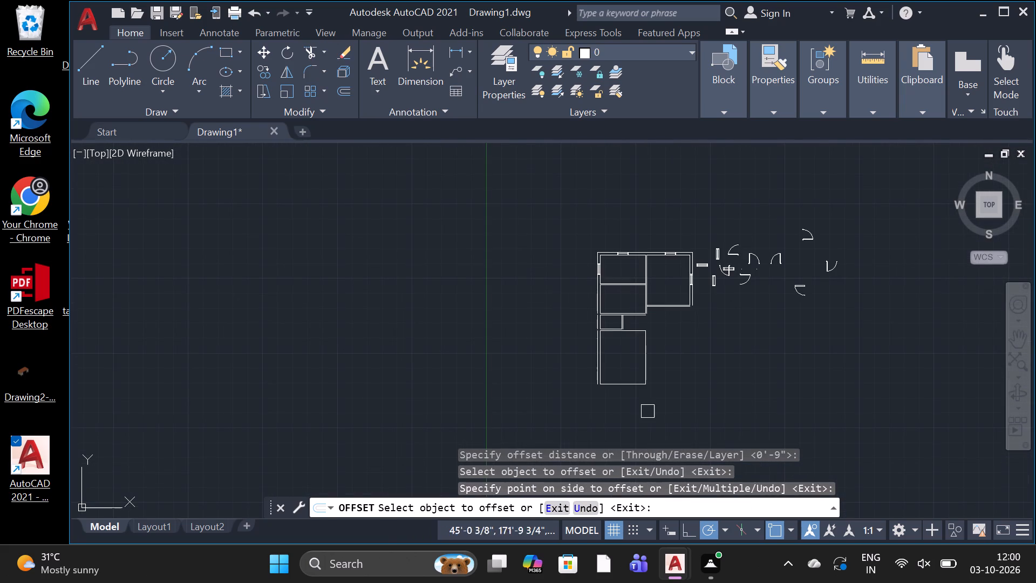
pyautogui.scroll(3, 647, 405)
pyautogui.click(582, 323)
pyautogui.click(576, 371)
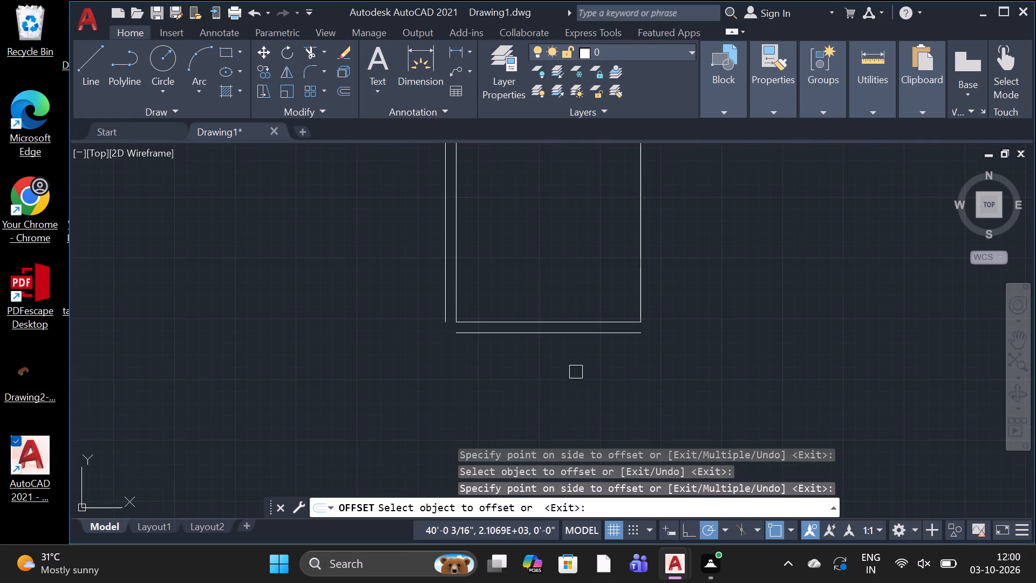
pyautogui.scroll(-2, 586, 359)
pyautogui.scroll(-1, 765, 342)
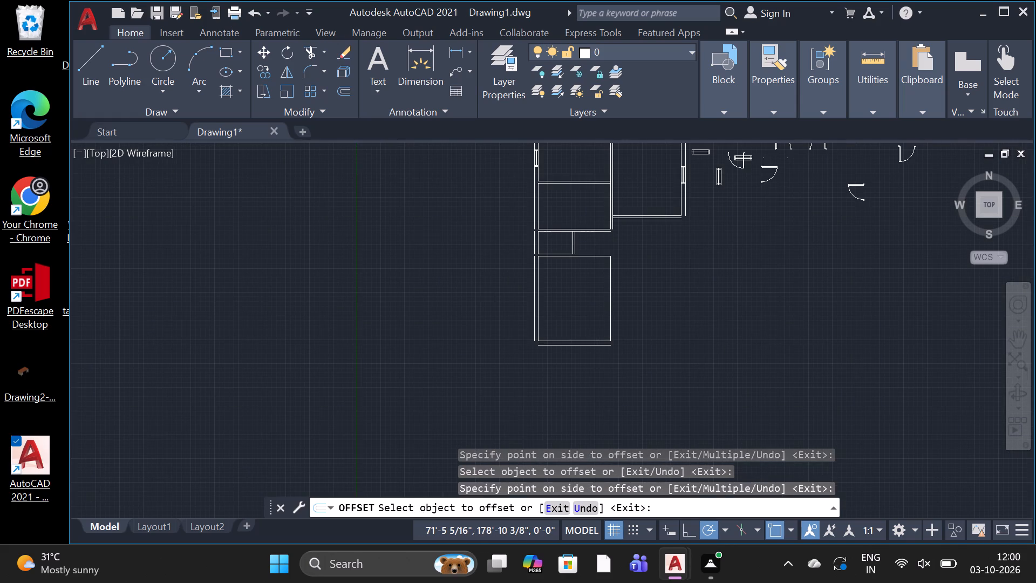
pyautogui.press('space')
# Offset the lower room's top line 4.5" upward and its right line 4.5" outward to form the thin walls.
pyautogui.press('space')
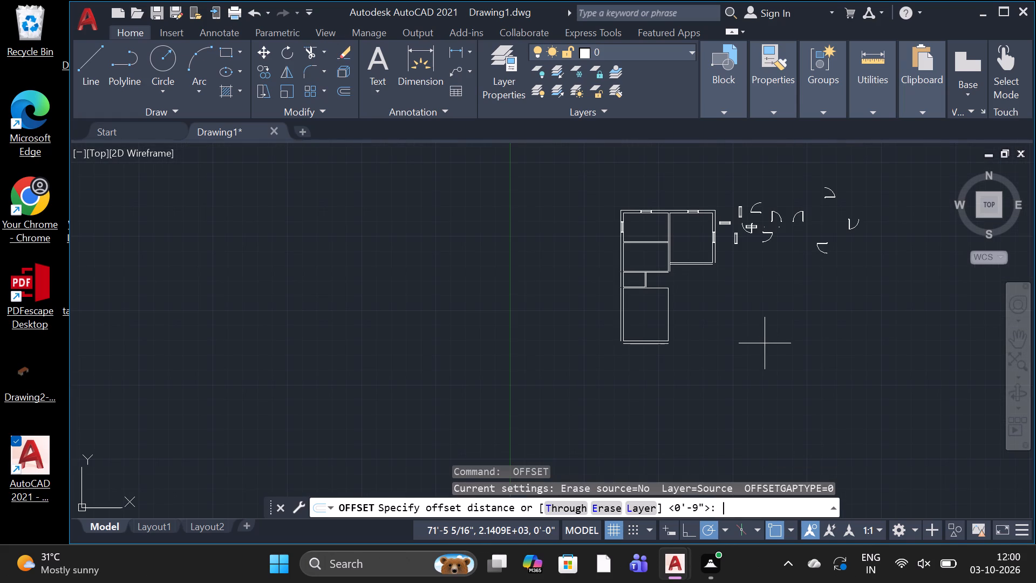
pyautogui.press('4')
pyautogui.write('.5"')
pyautogui.press('space')
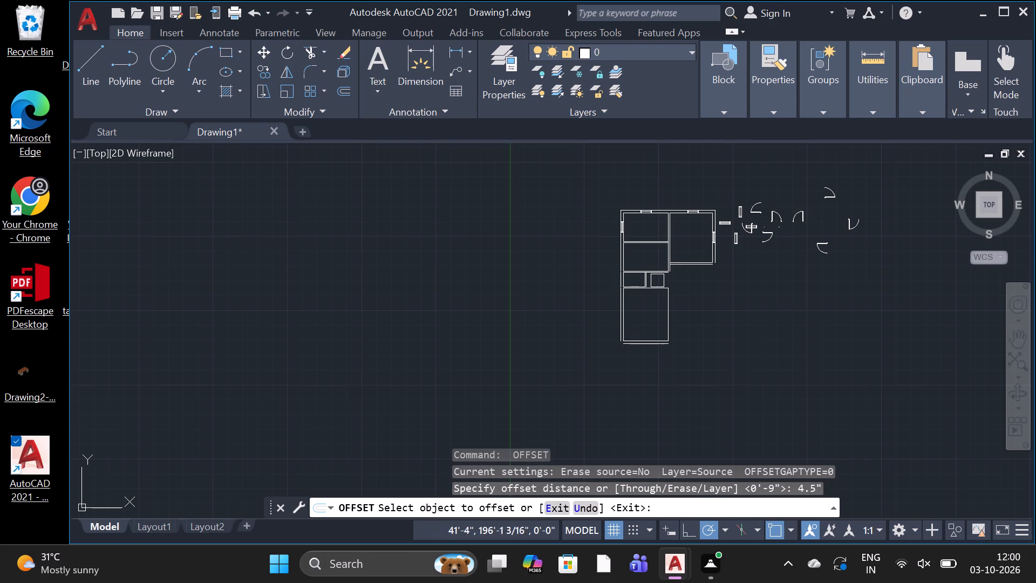
pyautogui.scroll(3, 657, 284)
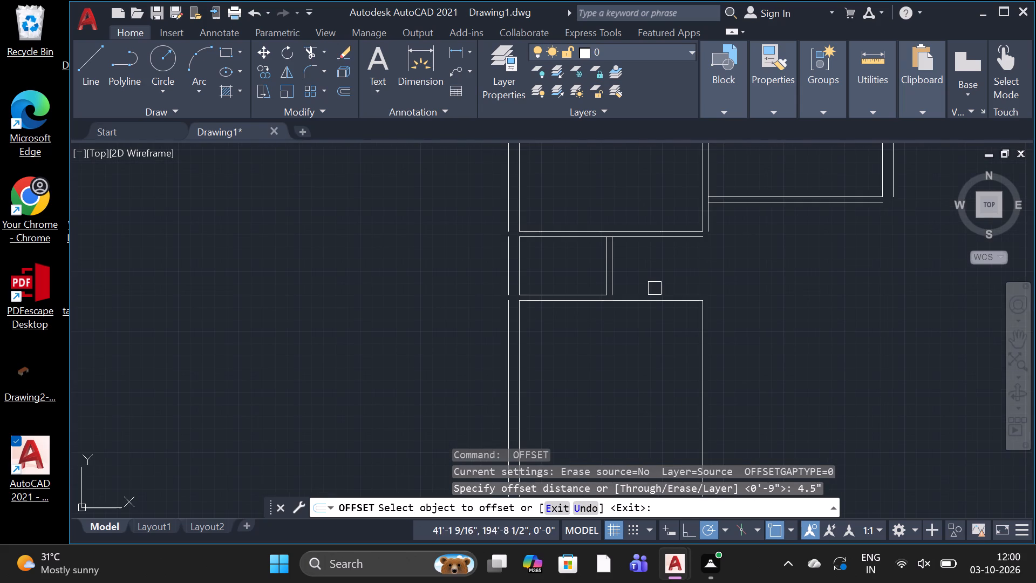
pyautogui.moveTo(649, 298); pyautogui.dragTo(648, 291)
pyautogui.click(655, 261)
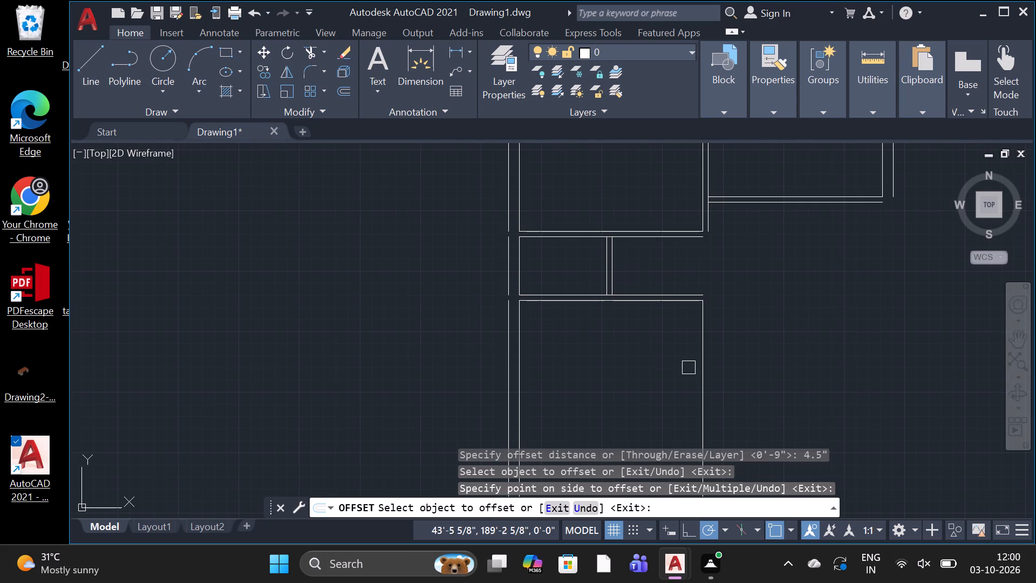
pyautogui.click(705, 369)
pyautogui.click(752, 352)
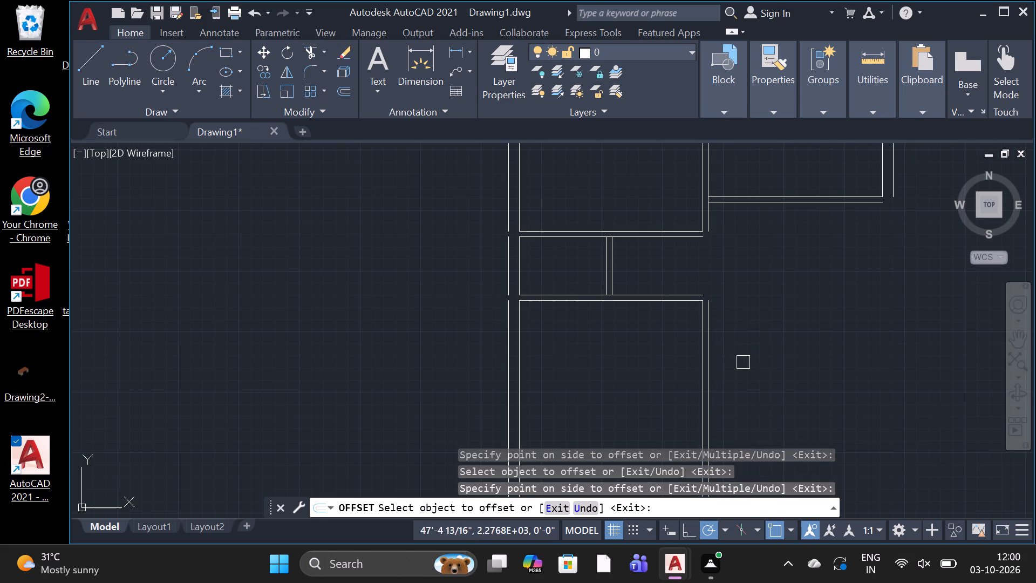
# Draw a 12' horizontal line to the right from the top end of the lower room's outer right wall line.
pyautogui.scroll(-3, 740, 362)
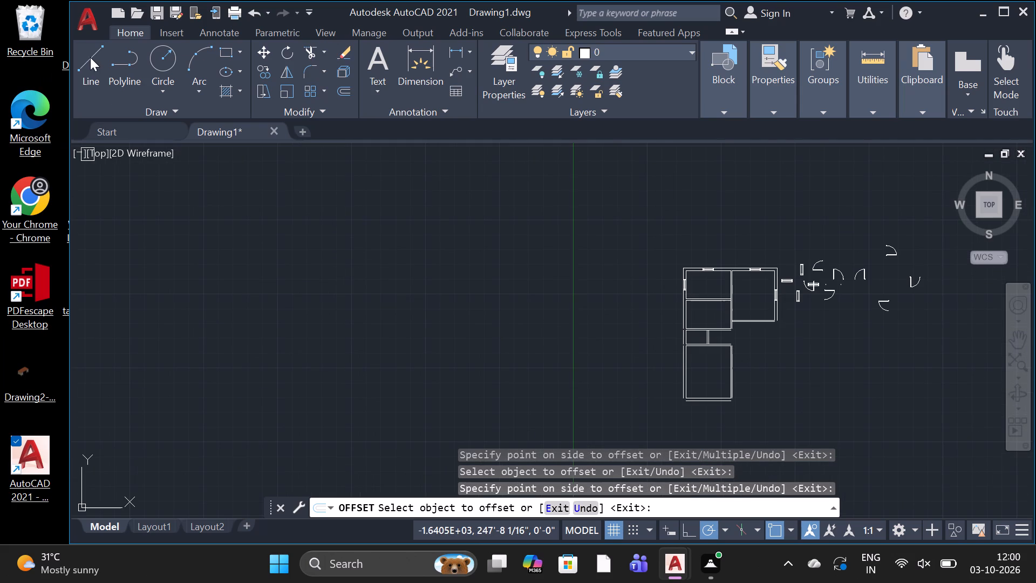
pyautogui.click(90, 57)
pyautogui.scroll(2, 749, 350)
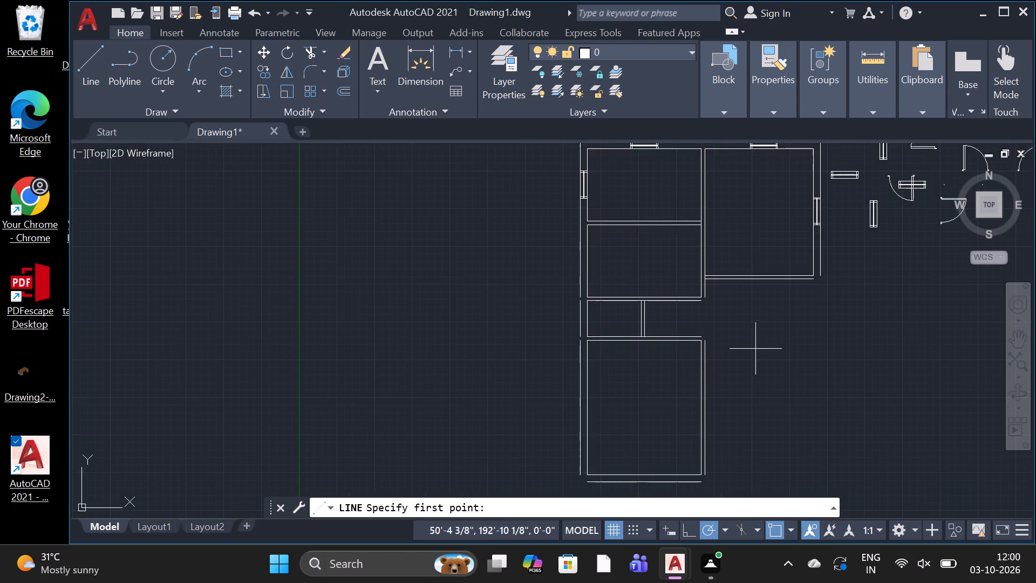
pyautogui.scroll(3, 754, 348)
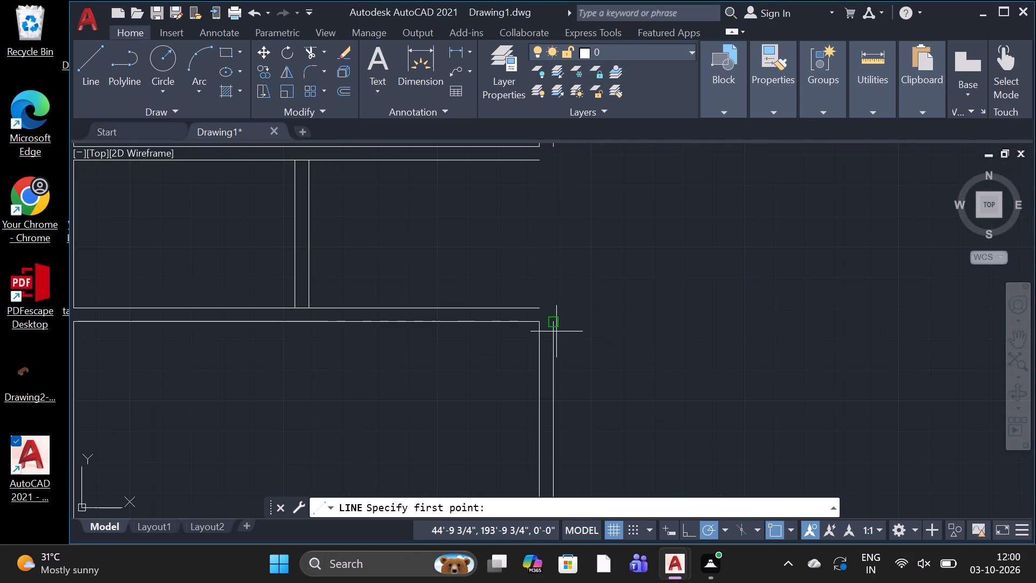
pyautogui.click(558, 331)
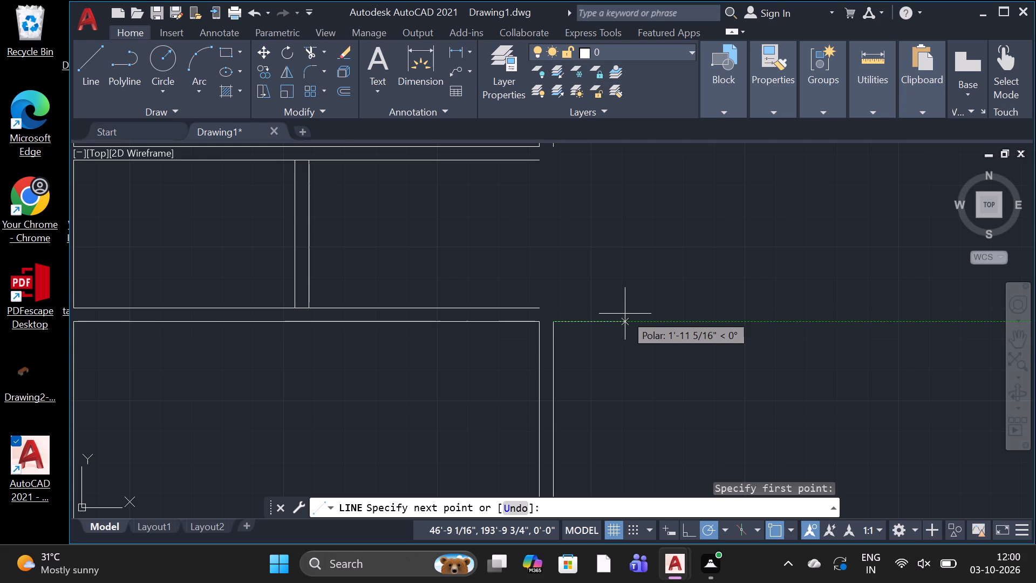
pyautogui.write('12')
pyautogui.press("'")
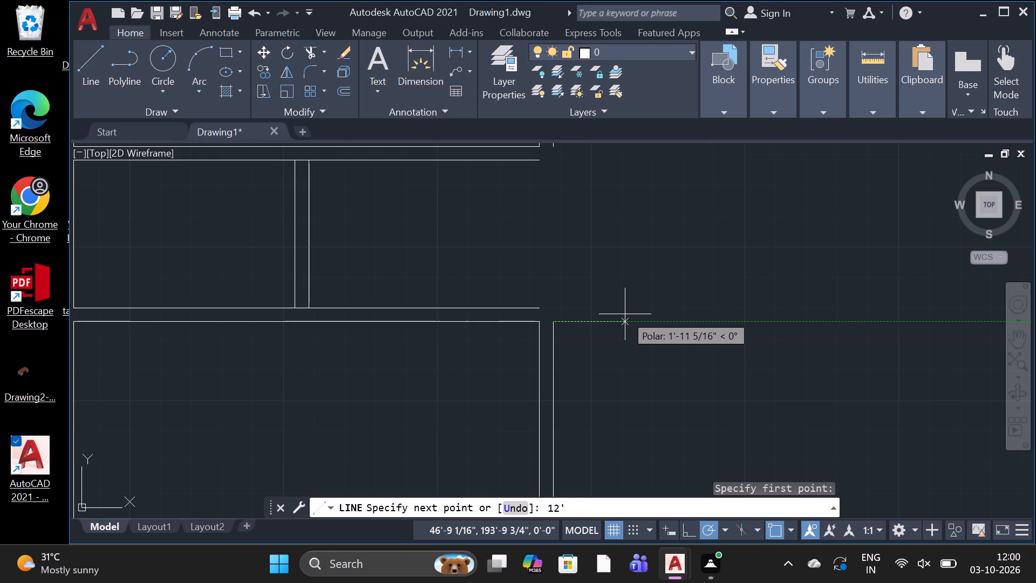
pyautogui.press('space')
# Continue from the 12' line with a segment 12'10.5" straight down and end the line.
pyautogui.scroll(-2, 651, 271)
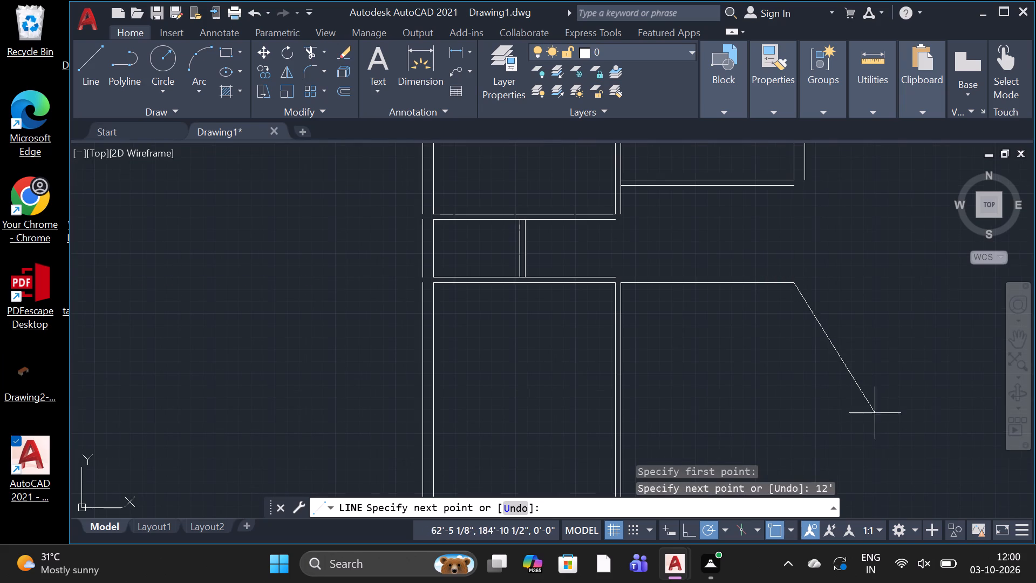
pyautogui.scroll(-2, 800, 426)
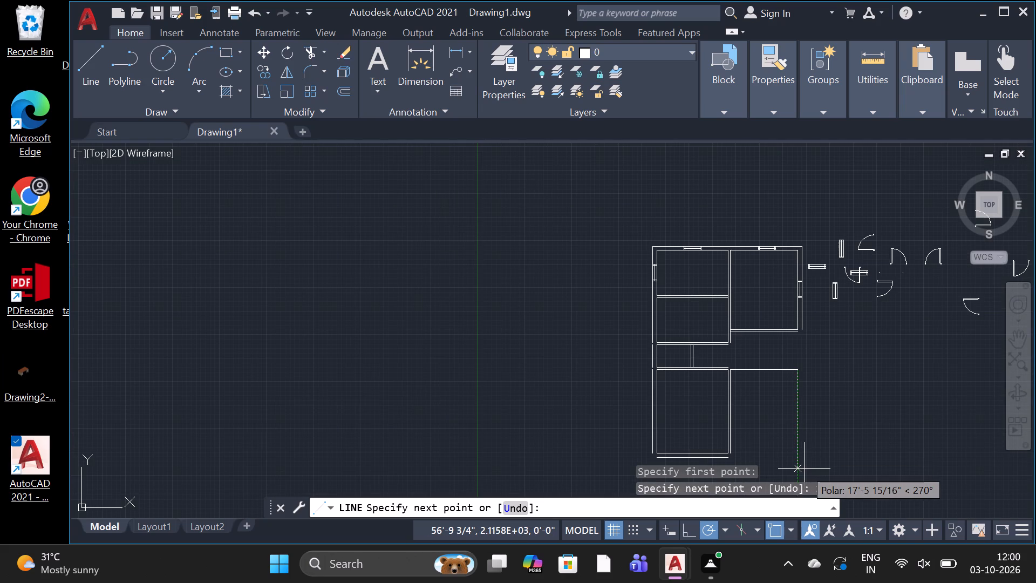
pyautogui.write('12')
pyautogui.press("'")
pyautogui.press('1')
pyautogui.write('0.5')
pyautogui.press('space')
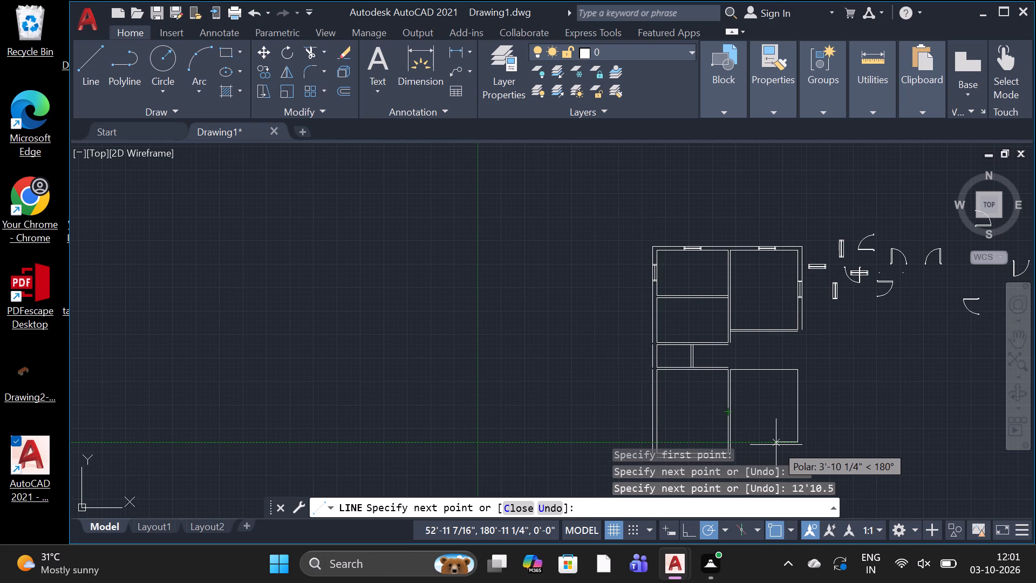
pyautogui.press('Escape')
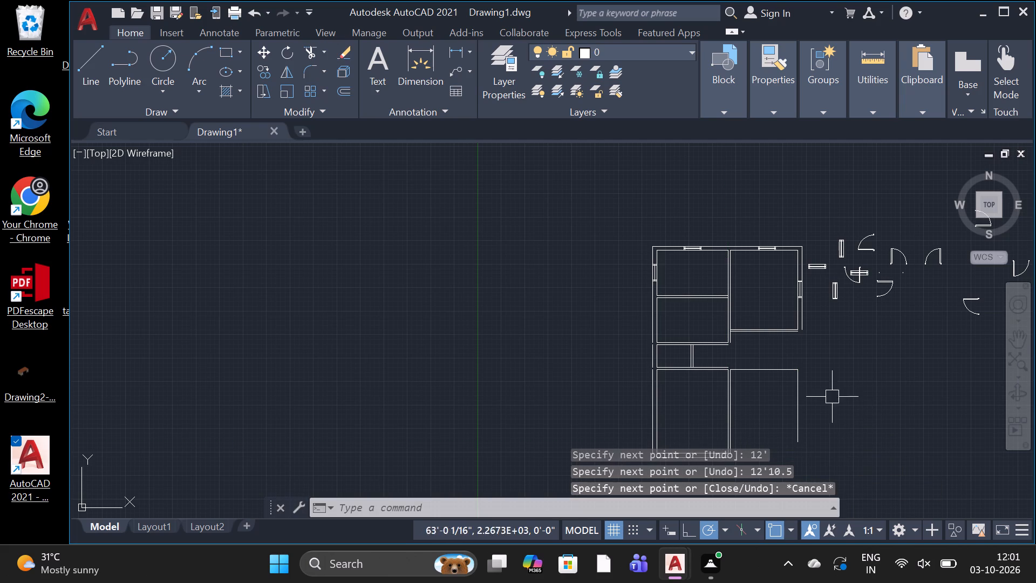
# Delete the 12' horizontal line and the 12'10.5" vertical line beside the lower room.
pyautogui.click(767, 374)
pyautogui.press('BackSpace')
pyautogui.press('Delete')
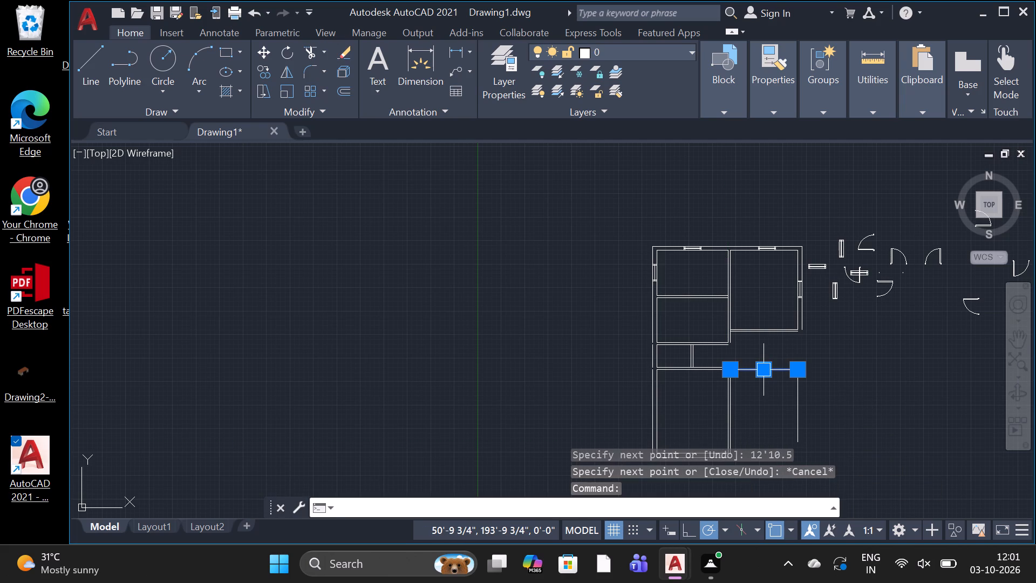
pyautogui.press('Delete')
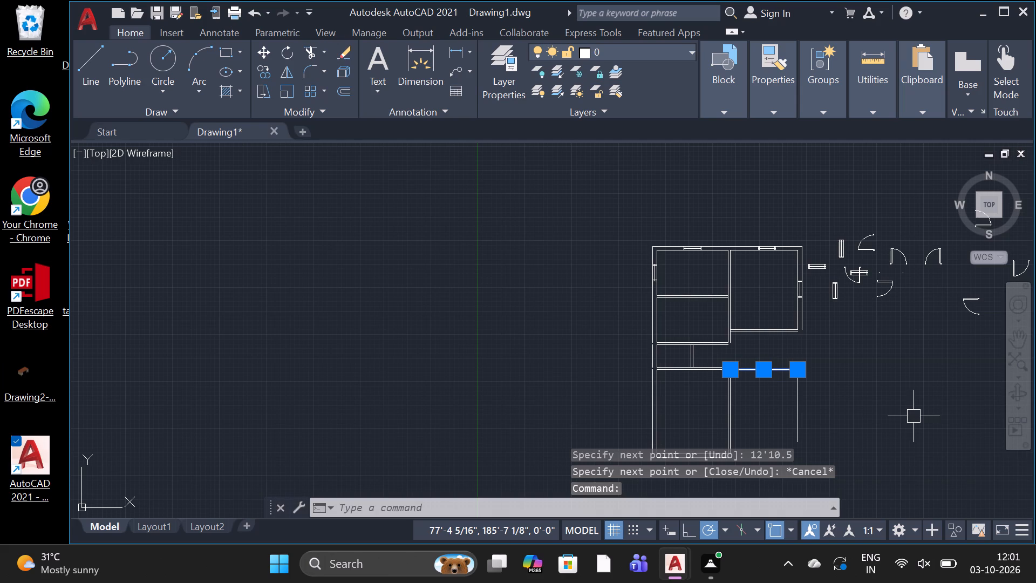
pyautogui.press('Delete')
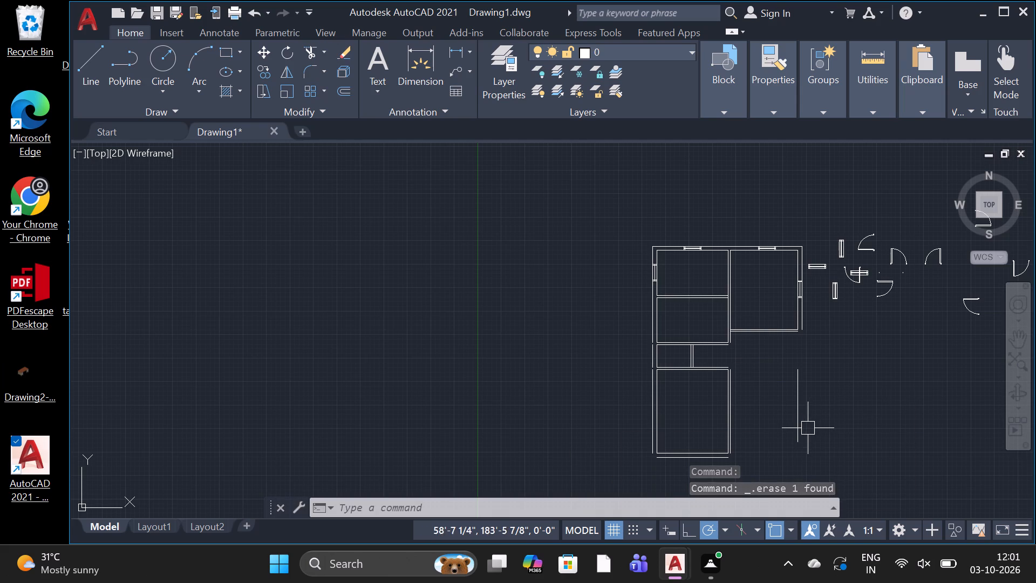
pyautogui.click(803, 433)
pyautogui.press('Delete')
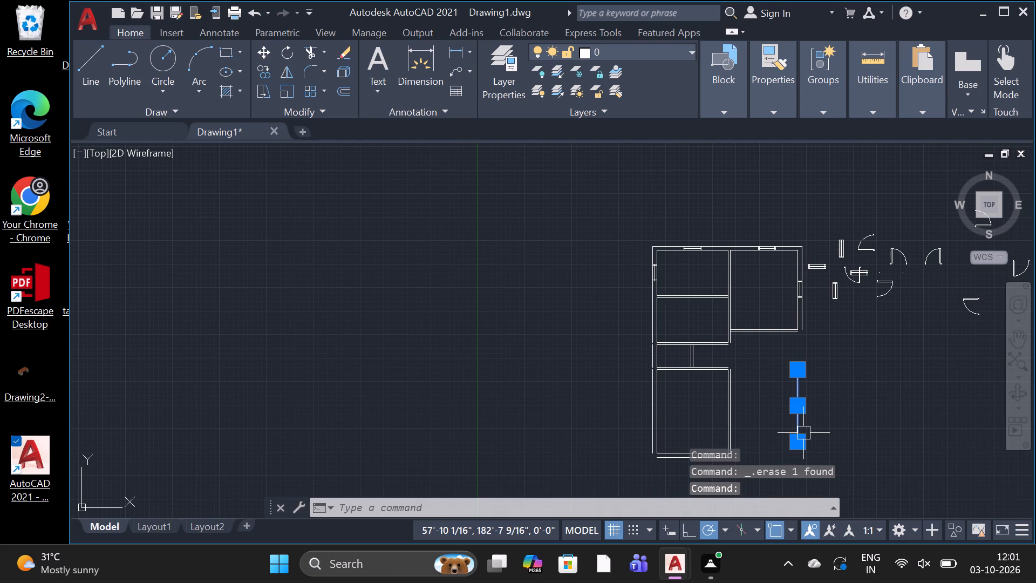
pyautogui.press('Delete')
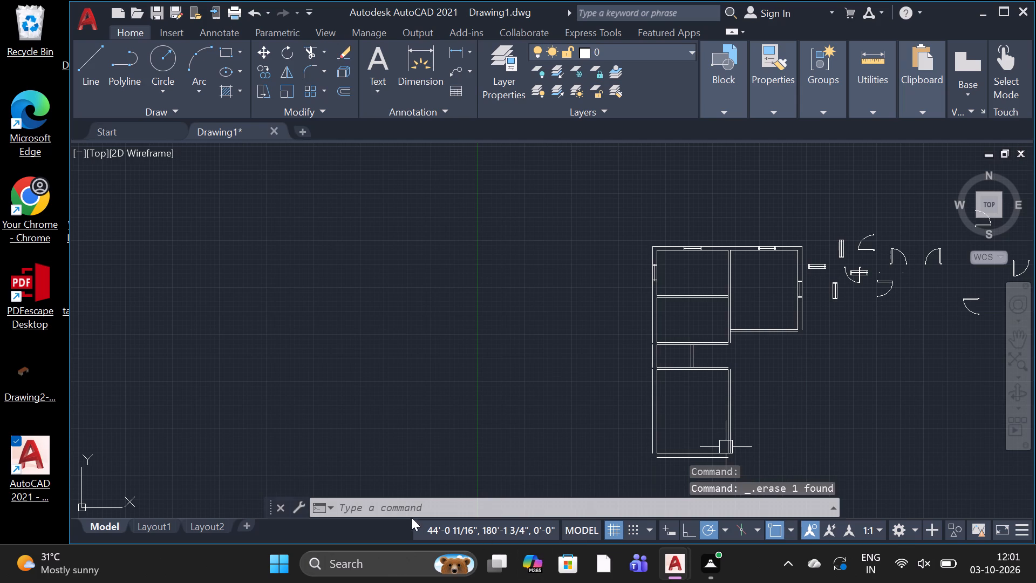
# Draw a small room outline from the upper-right room's outer bottom wall corner: 4' down, 7'6" left, back up to the wall.
pyautogui.scroll(2, 854, 384)
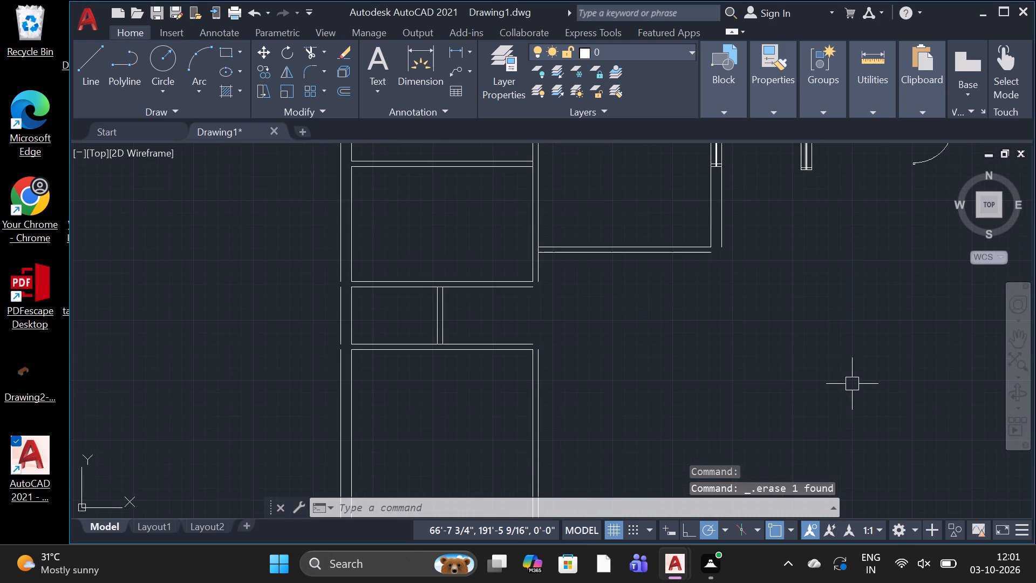
pyautogui.click(98, 74)
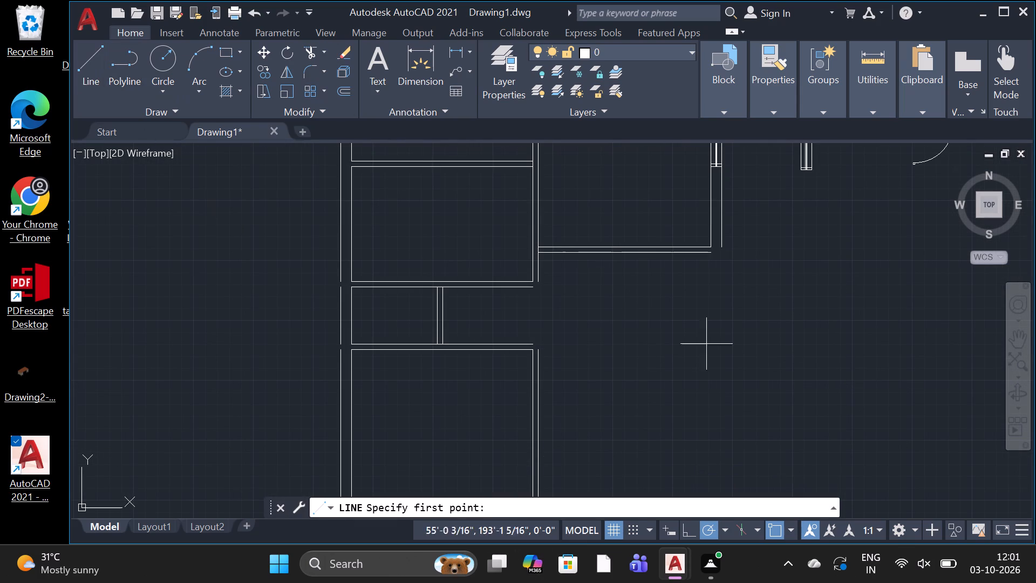
pyautogui.click(704, 257)
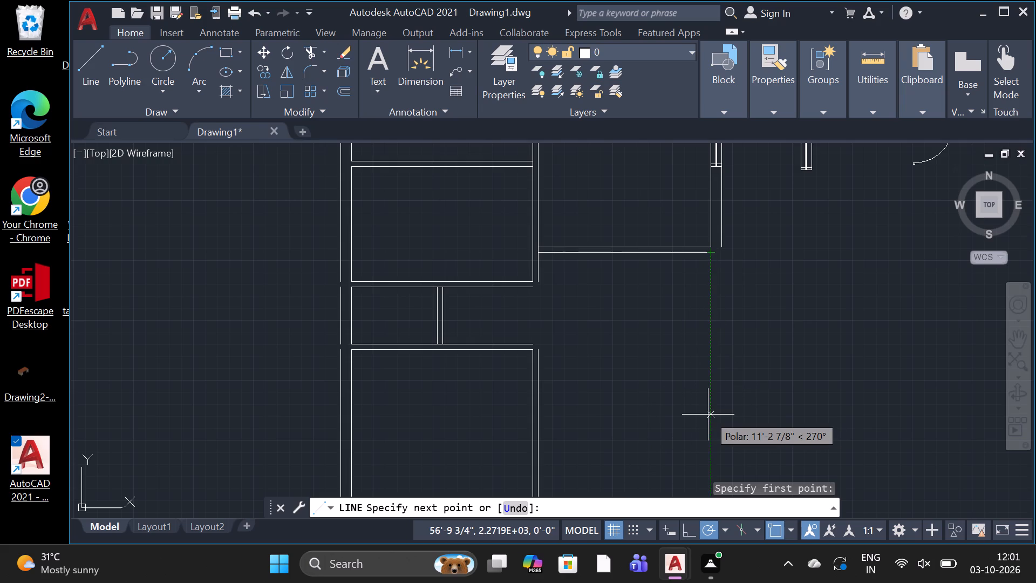
pyautogui.press('4')
pyautogui.press("'")
pyautogui.press('space')
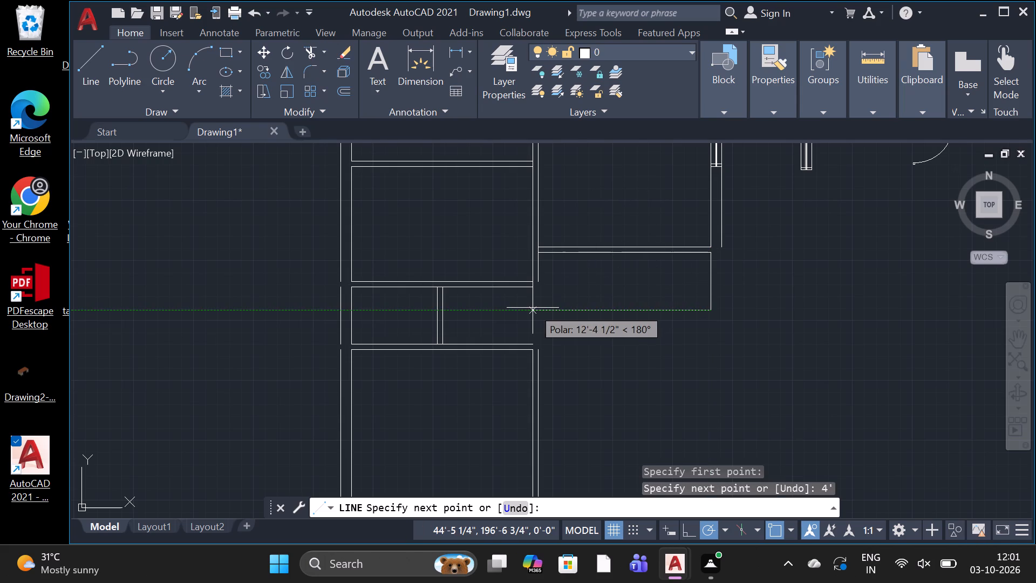
pyautogui.press('7')
pyautogui.press("'")
pyautogui.press('6')
pyautogui.hotkey('shift', '"')
pyautogui.press('space')
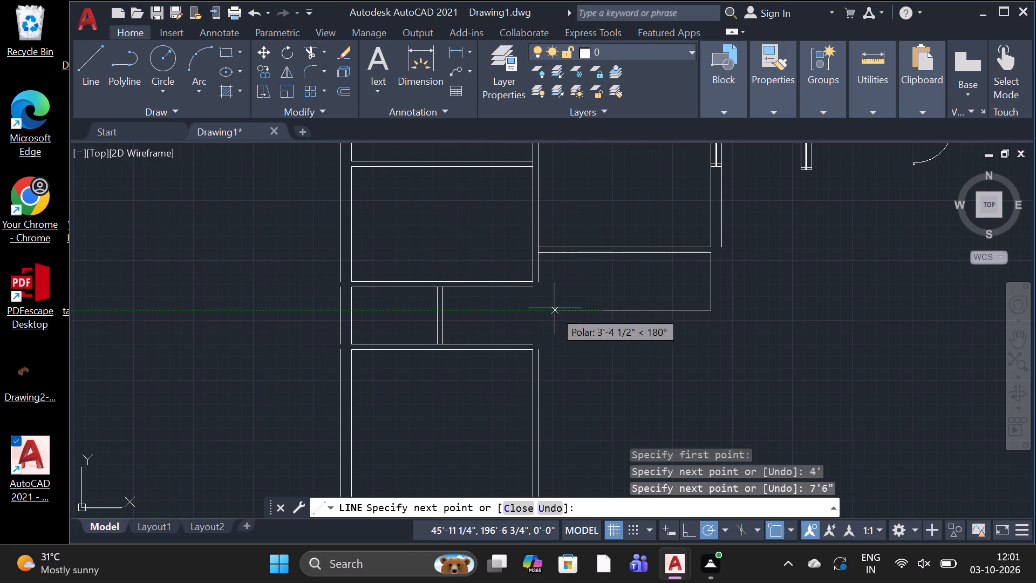
pyautogui.click(609, 260)
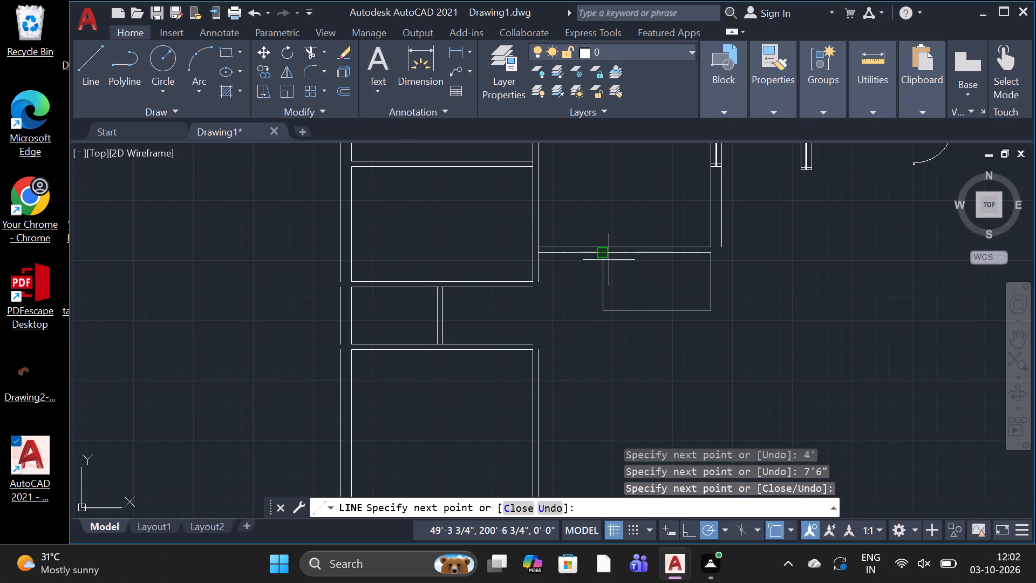
pyautogui.press('space')
# Offset the small room's left and bottom wall lines 4 1/2" outward.
pyautogui.write('O')
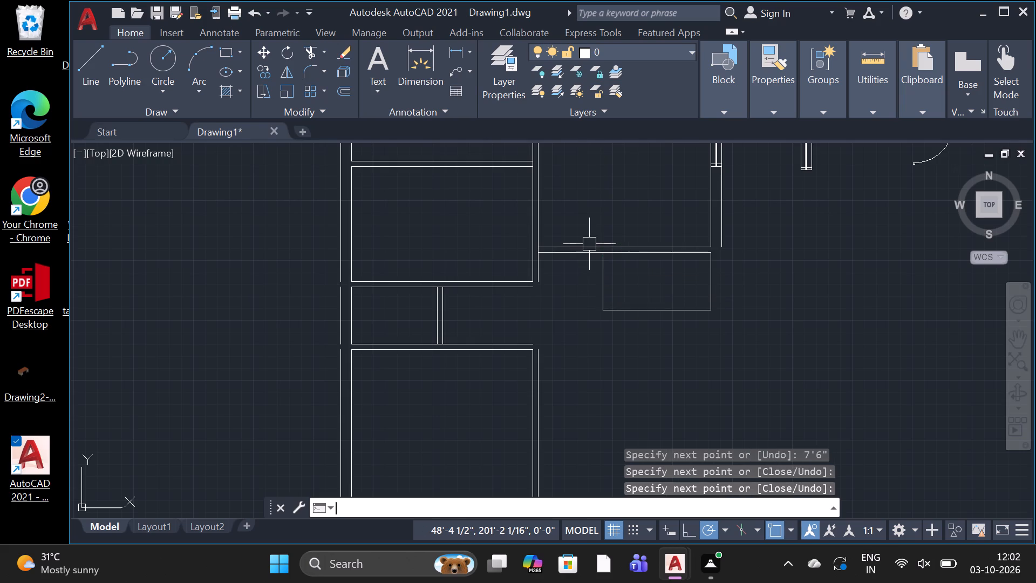
pyautogui.press('space')
pyautogui.press('space')
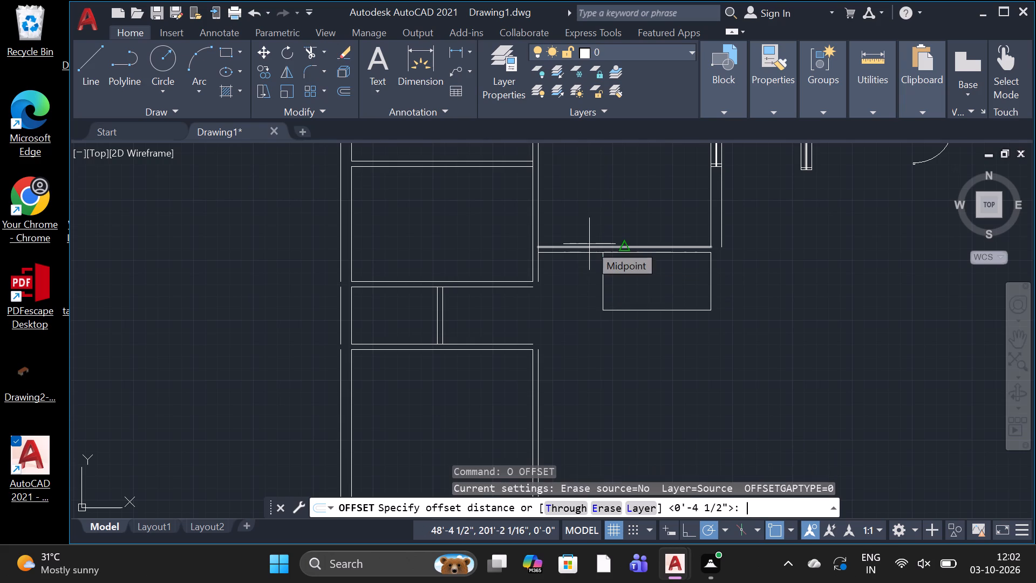
pyautogui.click(605, 284)
pyautogui.click(548, 292)
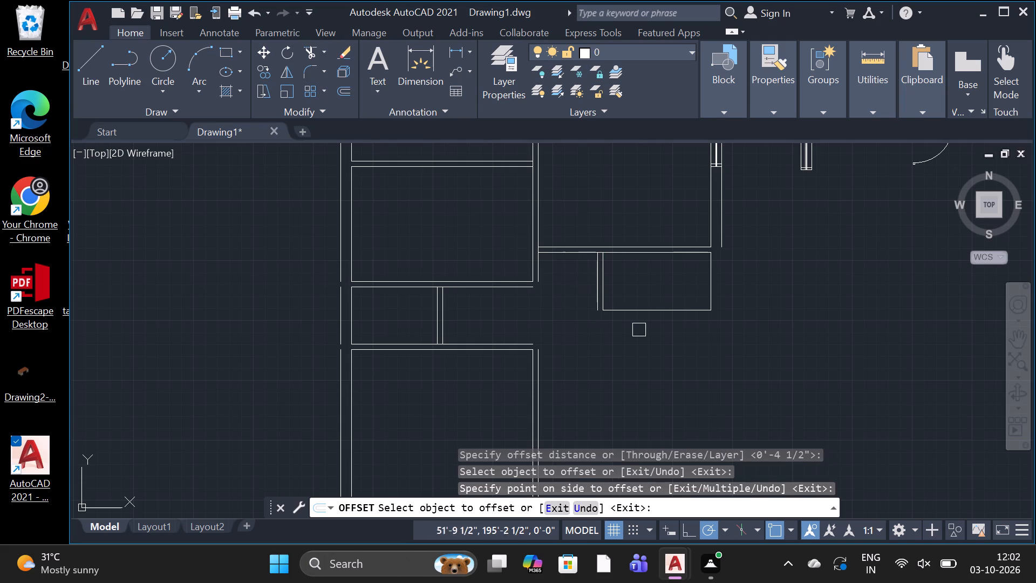
pyautogui.click(639, 314)
pyautogui.click(634, 335)
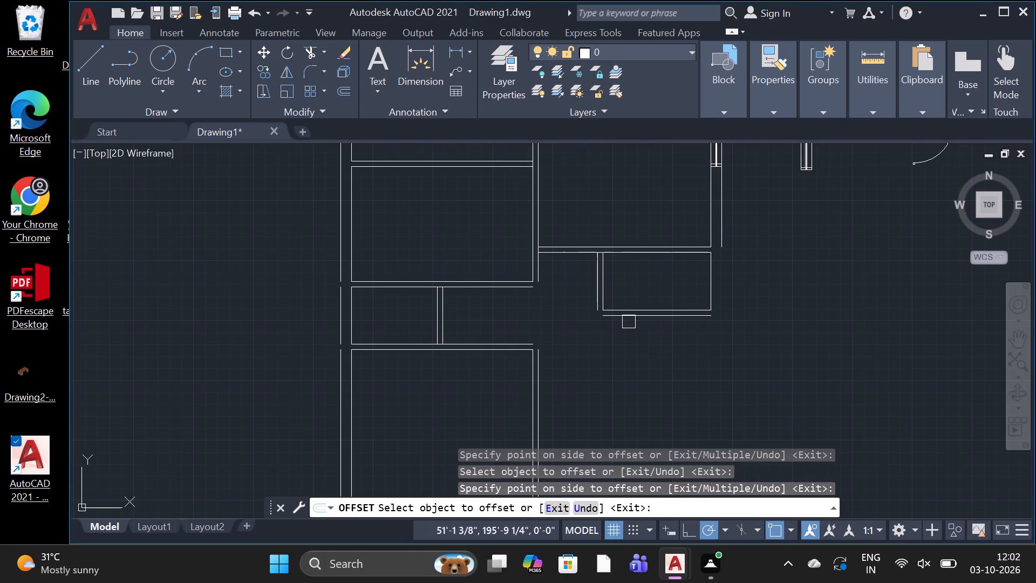
pyautogui.press('space')
# Offset the small room's right wall line 9" outward to form the outer wall face.
pyautogui.press('space')
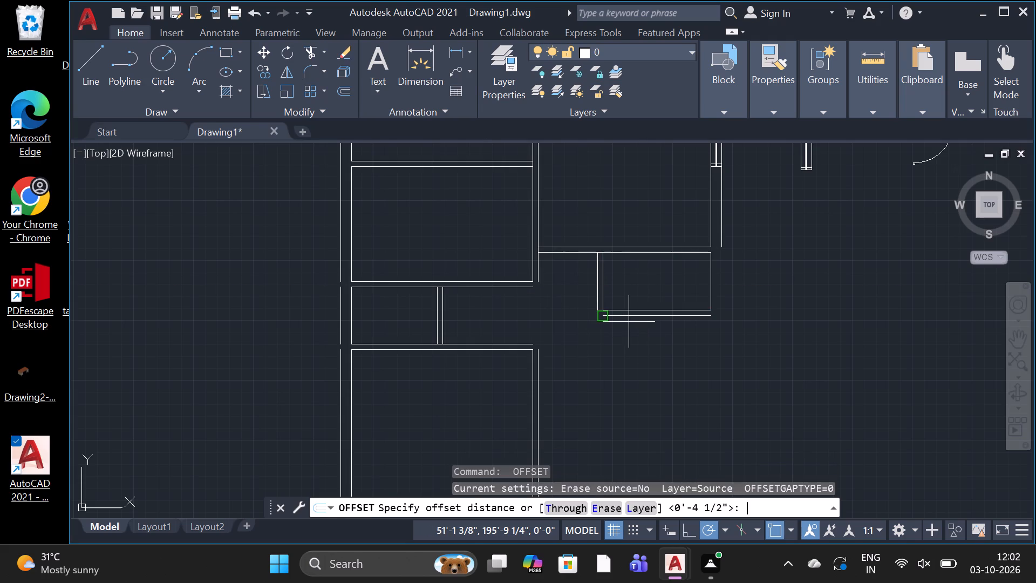
pyautogui.press('9')
pyautogui.write('"')
pyautogui.press('space')
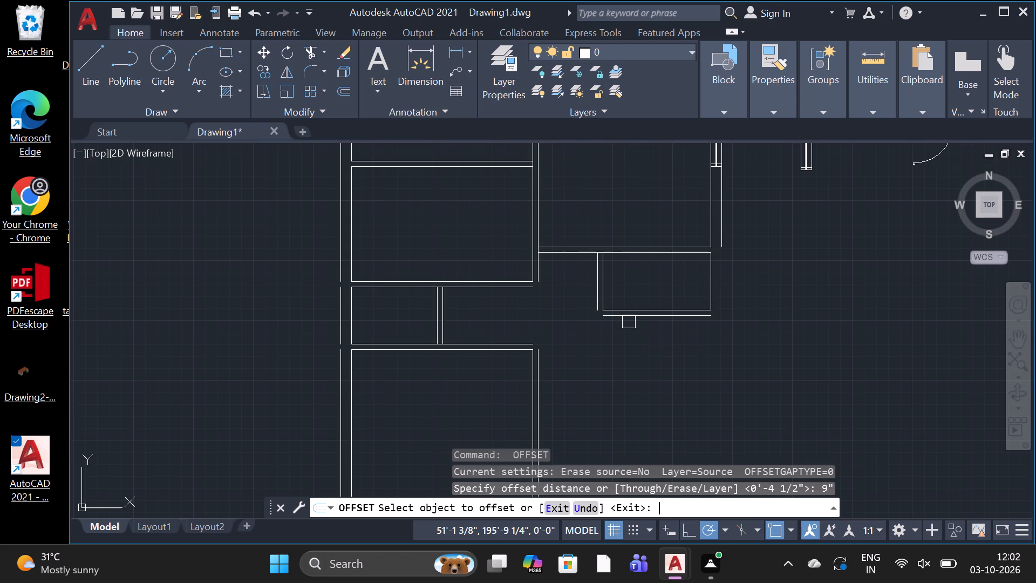
pyautogui.click(711, 285)
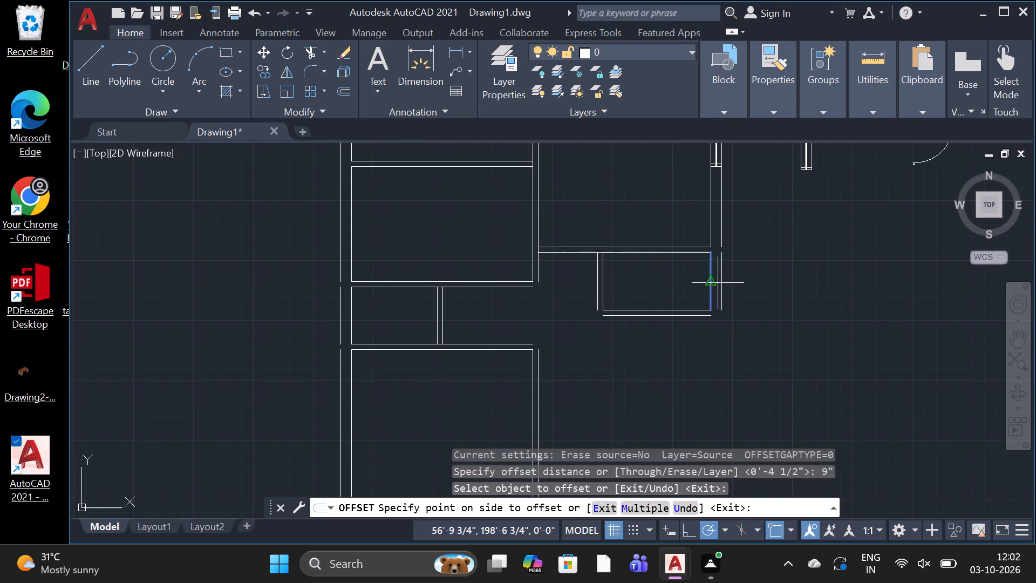
pyautogui.click(727, 279)
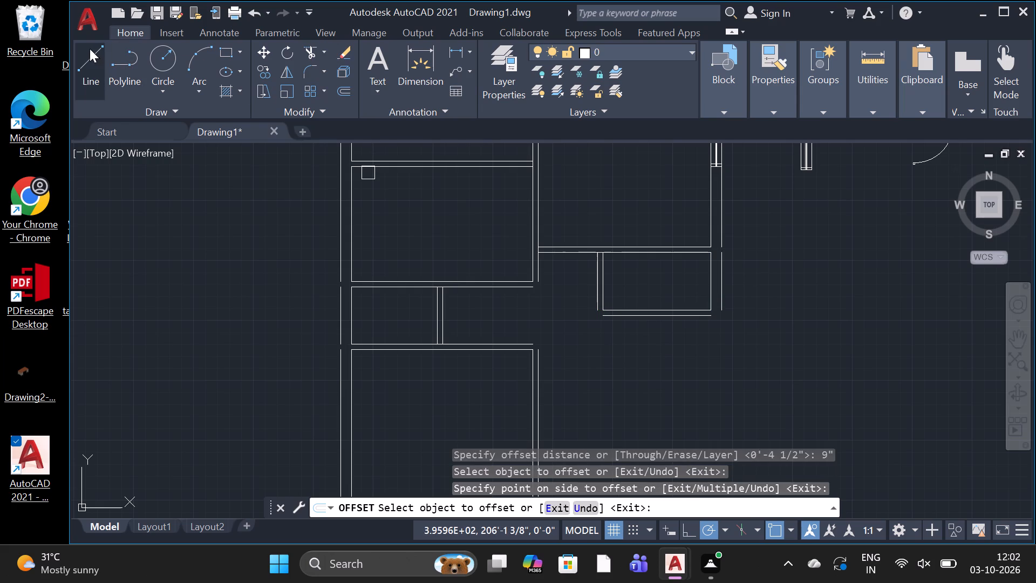
# Draw a second small room outline from the right end of the first one's outer bottom line: 4' down, 7'6" left, back up.
pyautogui.click(88, 49)
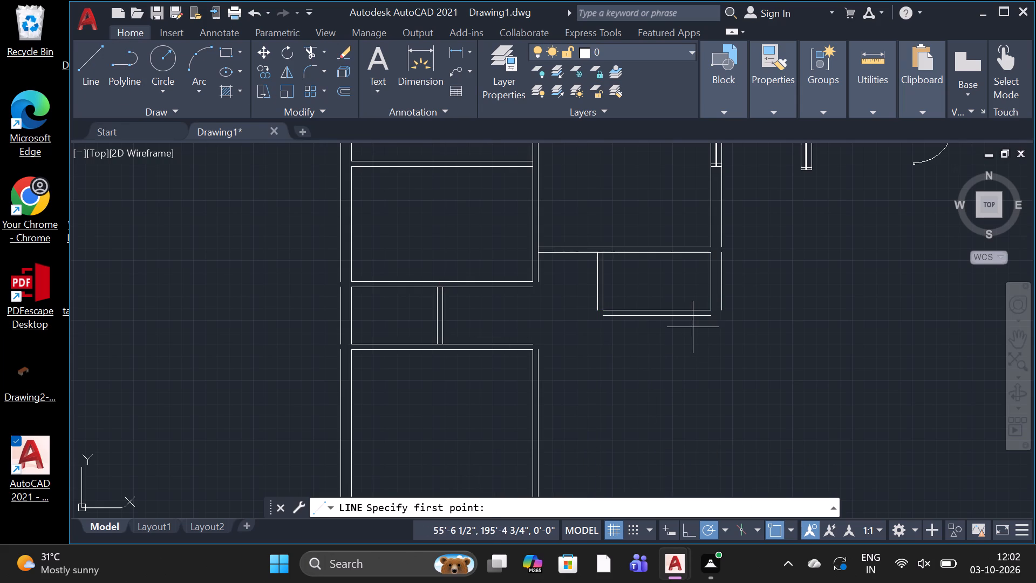
pyautogui.scroll(2, 703, 325)
pyautogui.click(730, 309)
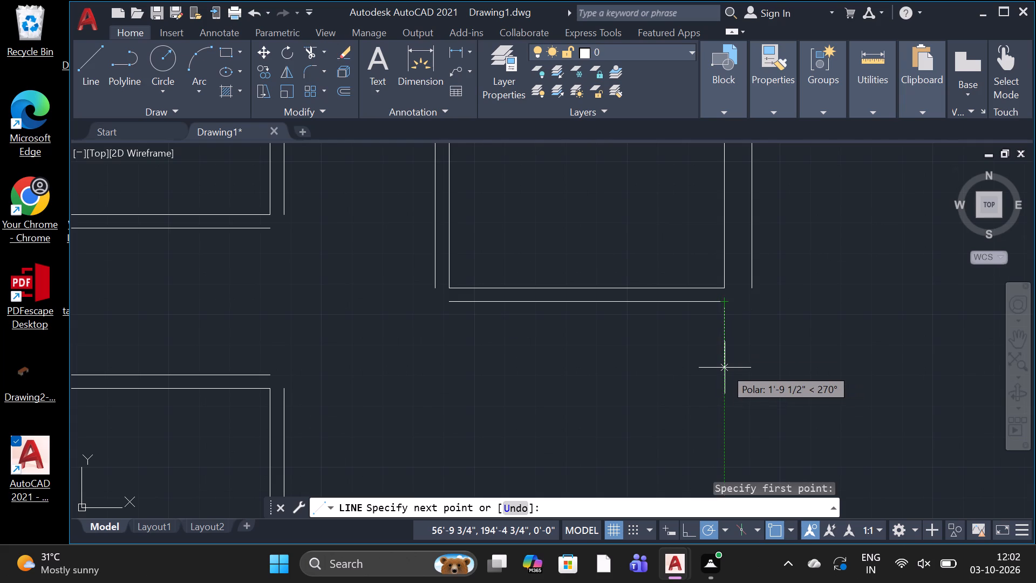
pyautogui.write("4'")
pyautogui.press('space')
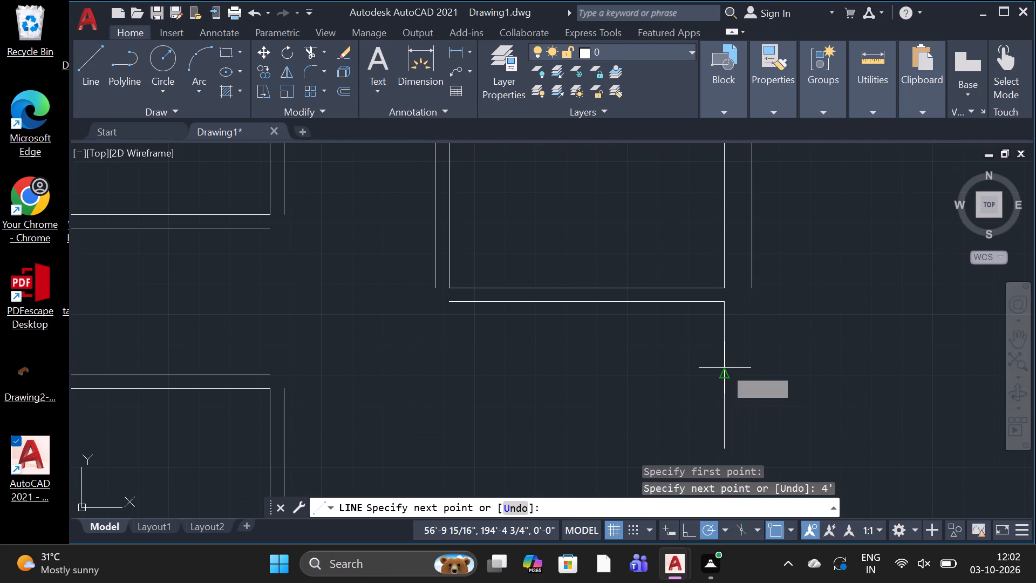
pyautogui.scroll(-2, 536, 428)
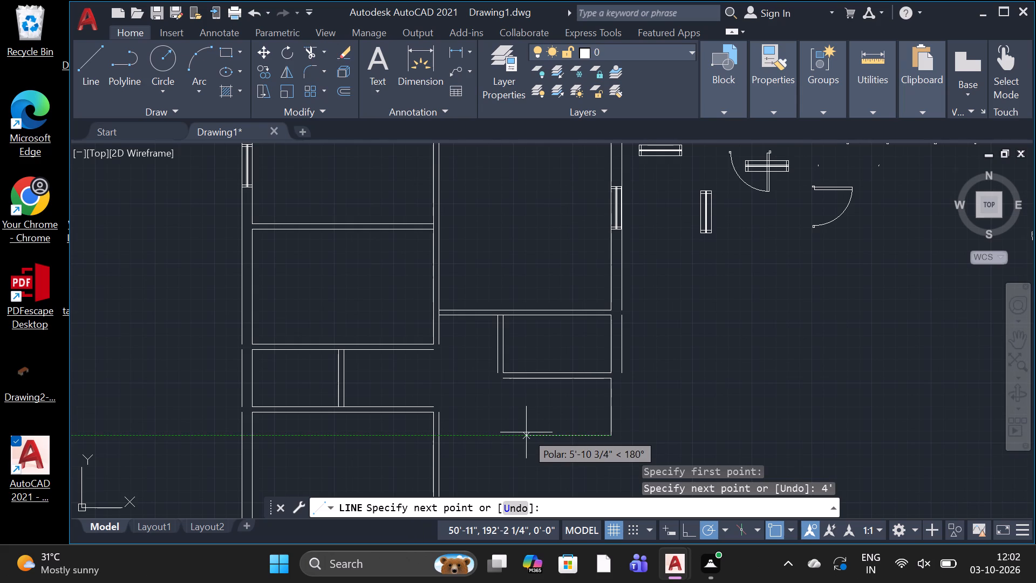
pyautogui.press('7')
pyautogui.press("'")
pyautogui.press('6')
pyautogui.hotkey('shift', '"')
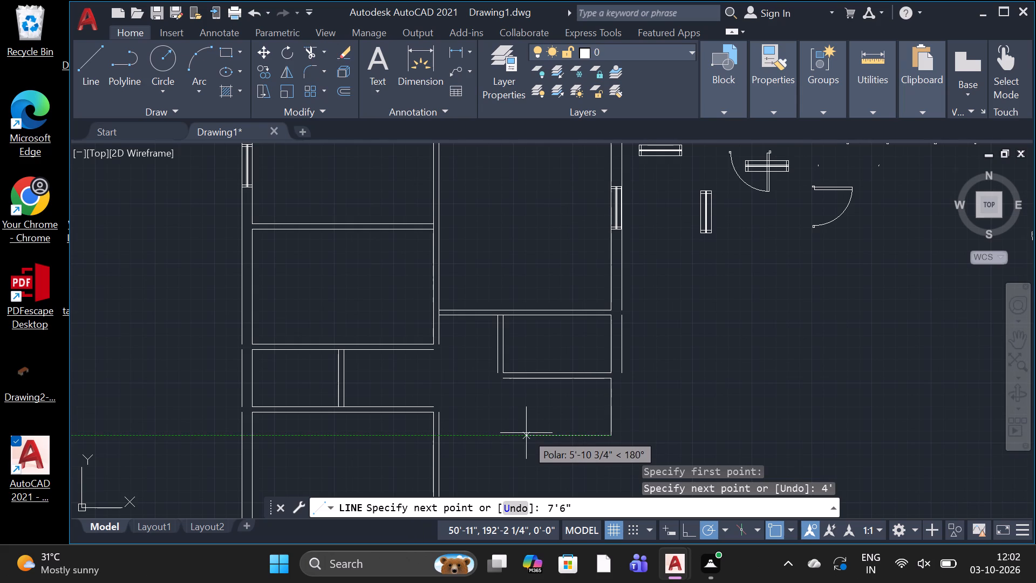
pyautogui.press('space')
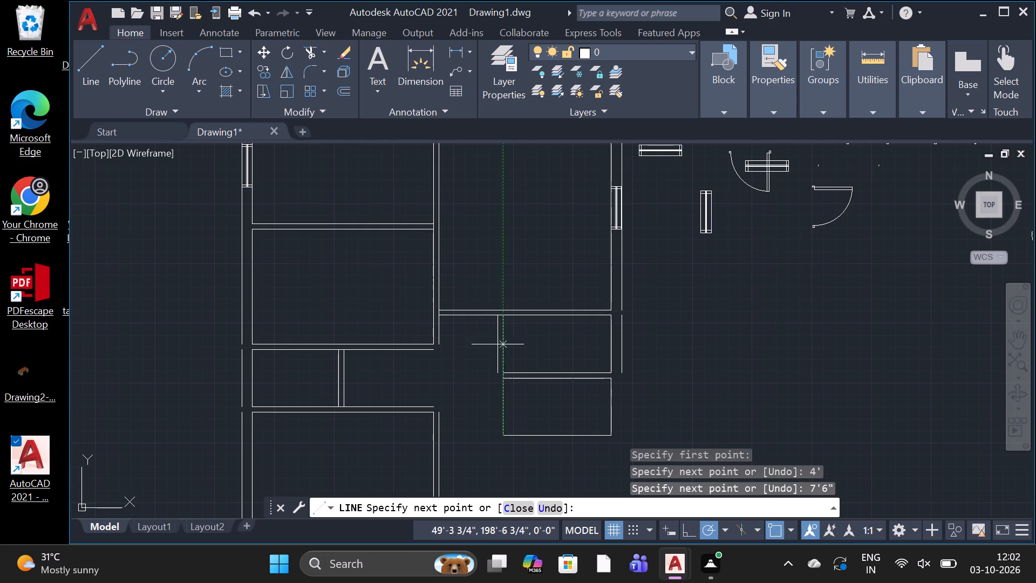
pyautogui.click(506, 380)
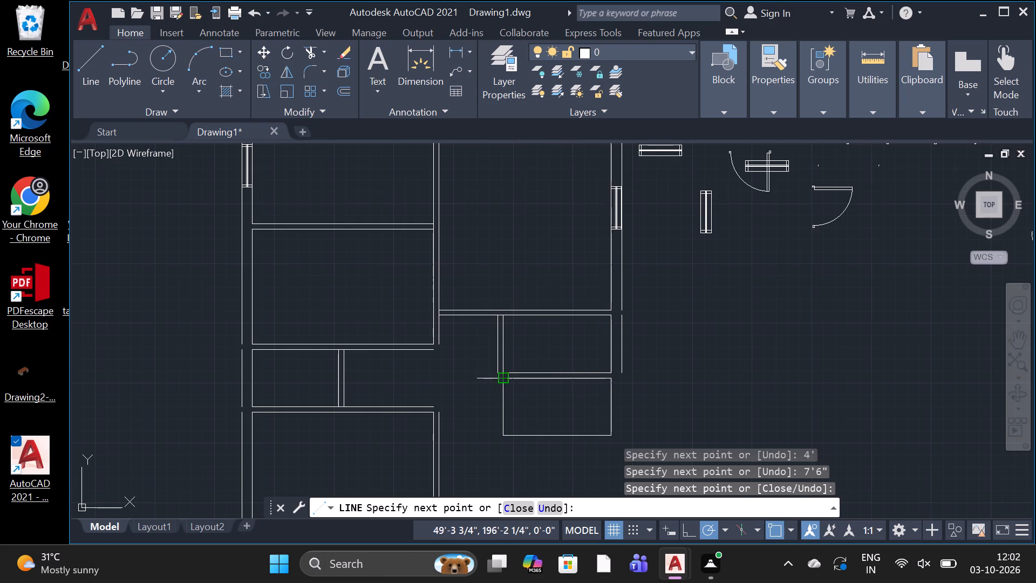
pyautogui.press('space')
pyautogui.press('space')
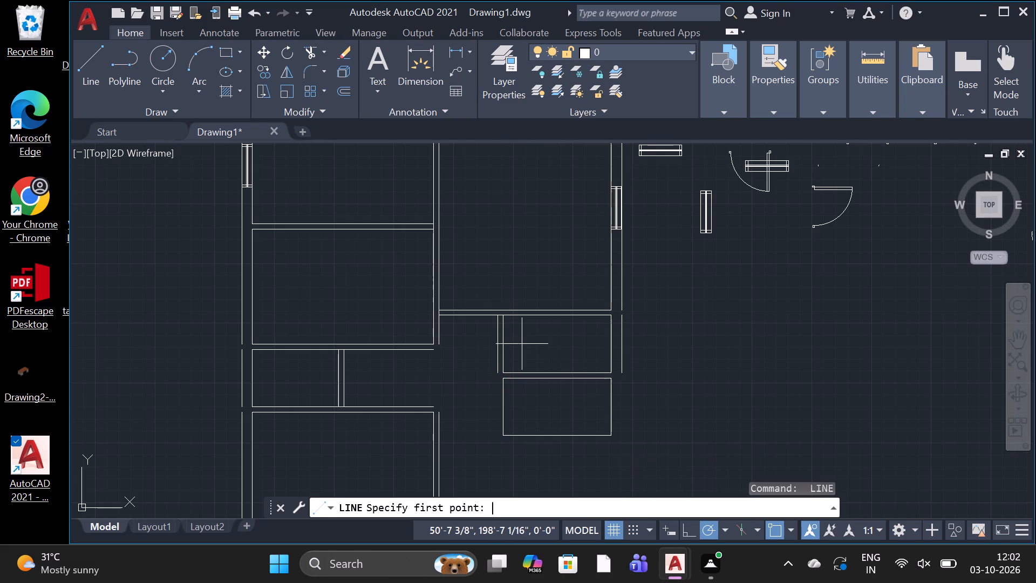
pyautogui.press('Escape')
# Offset the second small room's right wall line 9" outward.
pyautogui.write('OF')
pyautogui.press('space')
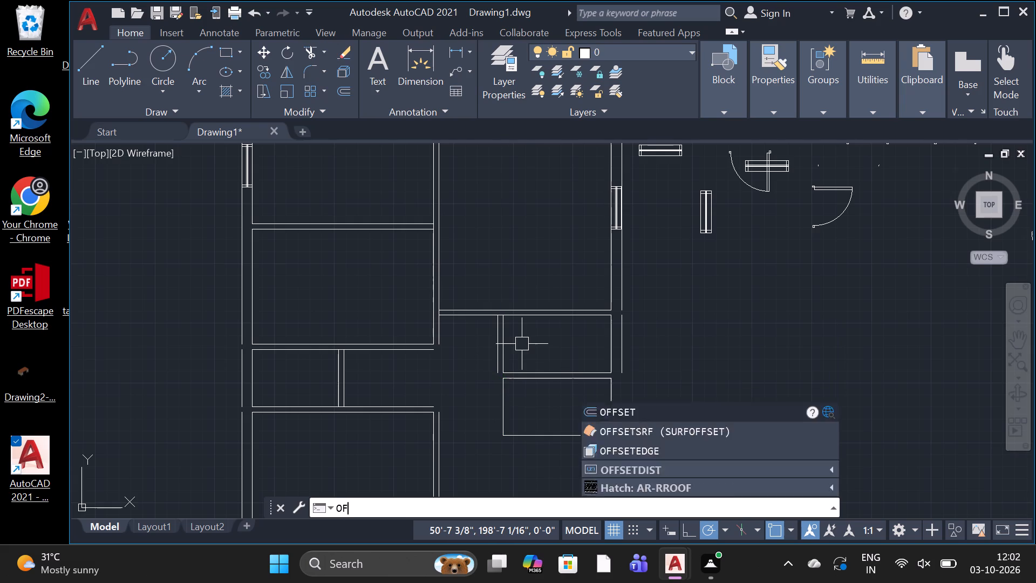
pyautogui.press('space')
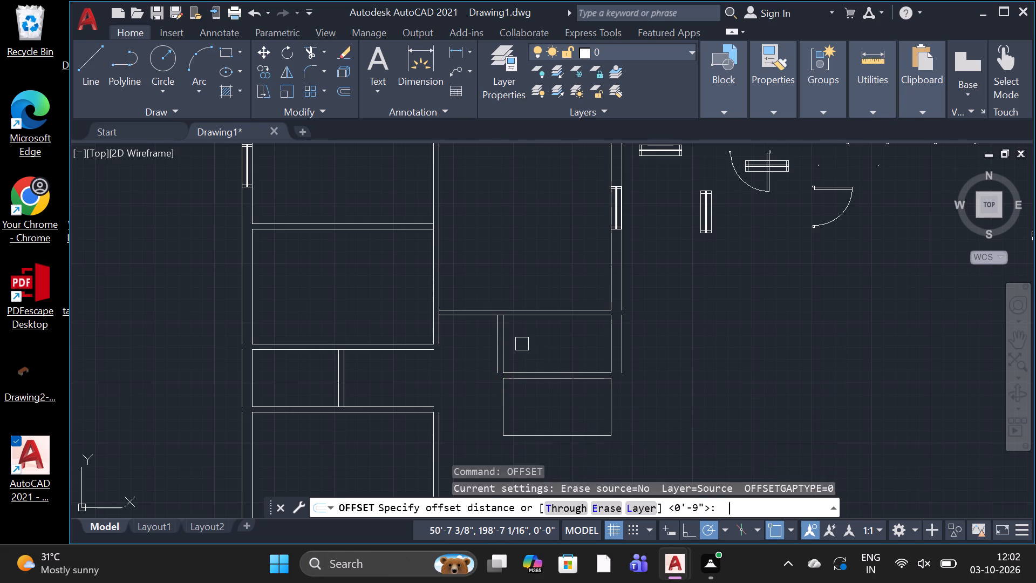
pyautogui.click(611, 423)
pyautogui.click(667, 433)
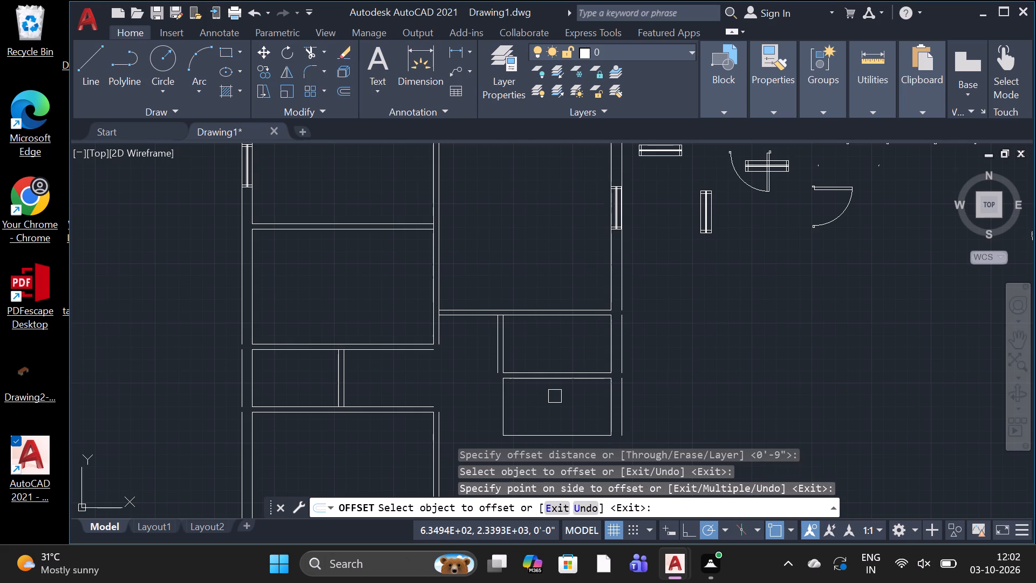
pyautogui.press('space')
# Offset the second small room's left wall line 4.5" outward.
pyautogui.press('space')
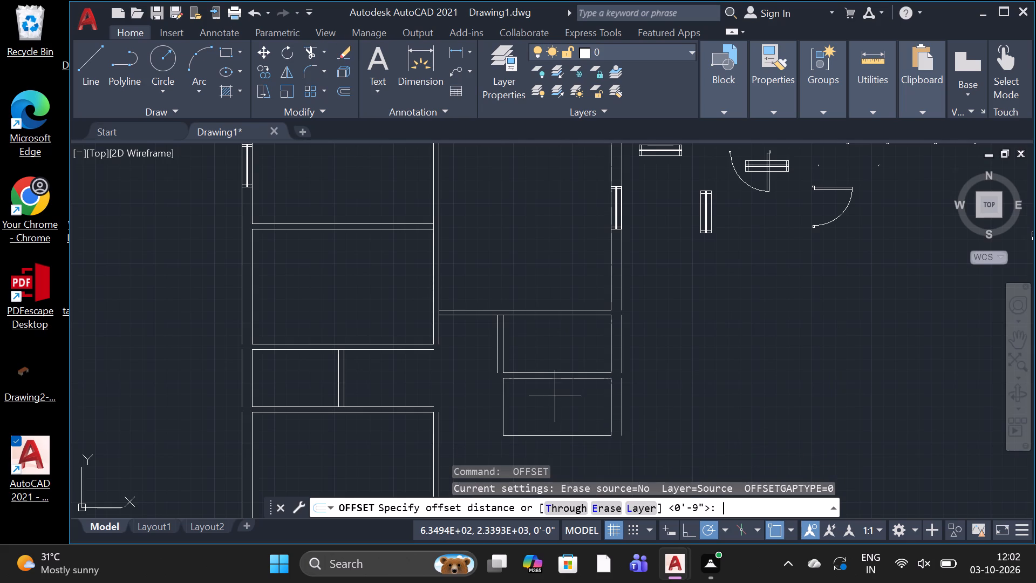
pyautogui.press('4')
pyautogui.write('.5"')
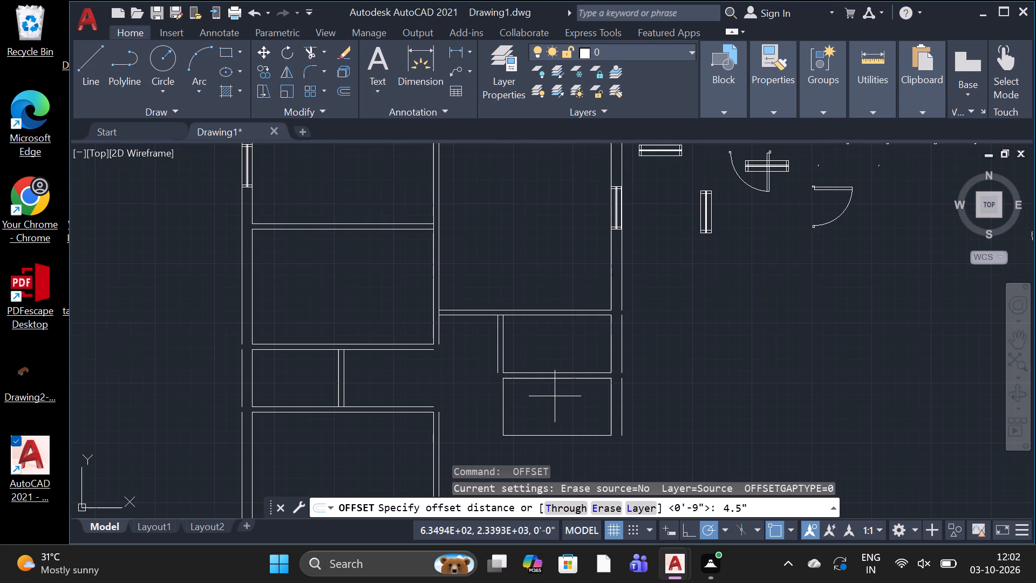
pyautogui.press('space')
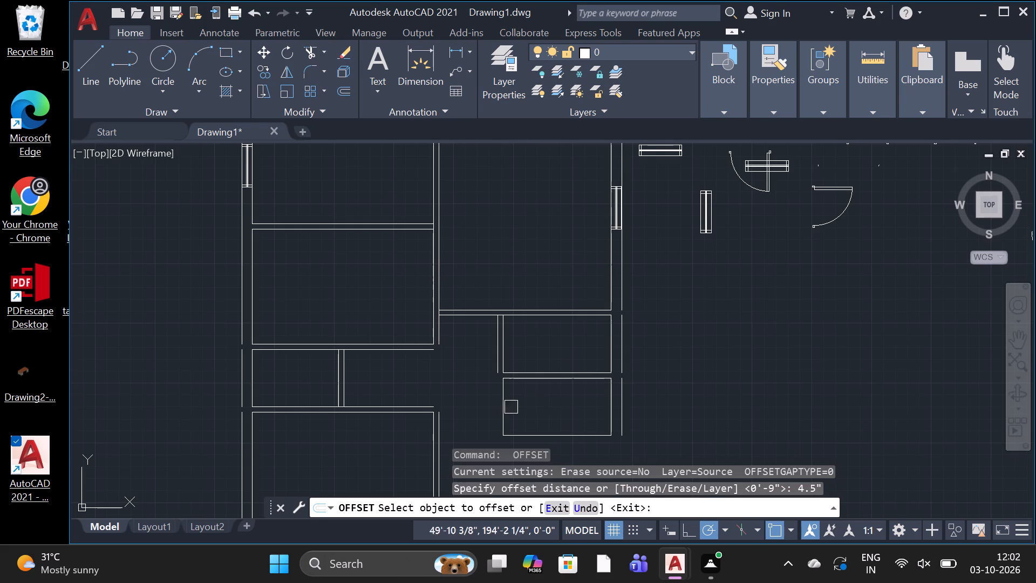
pyautogui.click(499, 412)
pyautogui.click(461, 408)
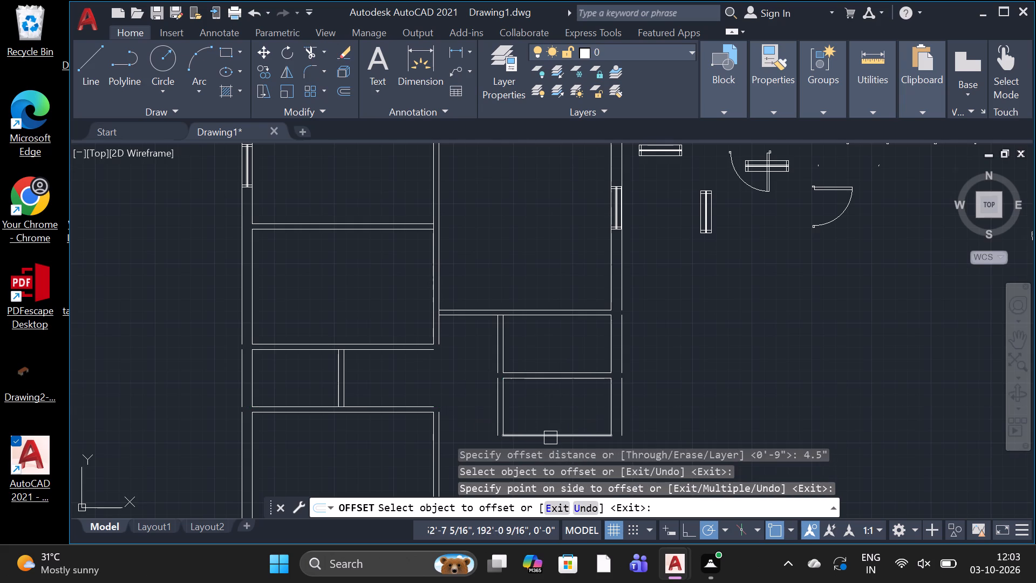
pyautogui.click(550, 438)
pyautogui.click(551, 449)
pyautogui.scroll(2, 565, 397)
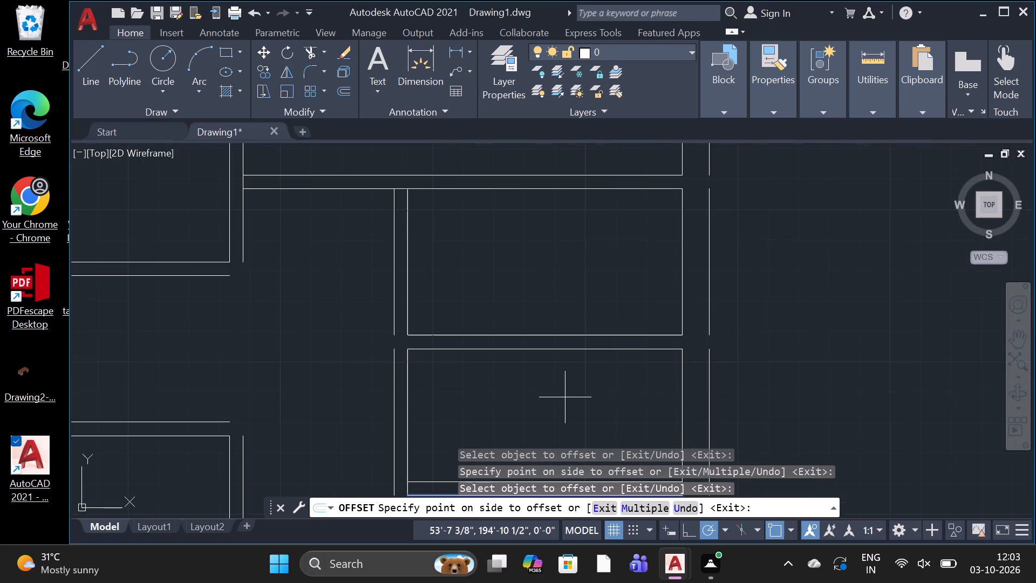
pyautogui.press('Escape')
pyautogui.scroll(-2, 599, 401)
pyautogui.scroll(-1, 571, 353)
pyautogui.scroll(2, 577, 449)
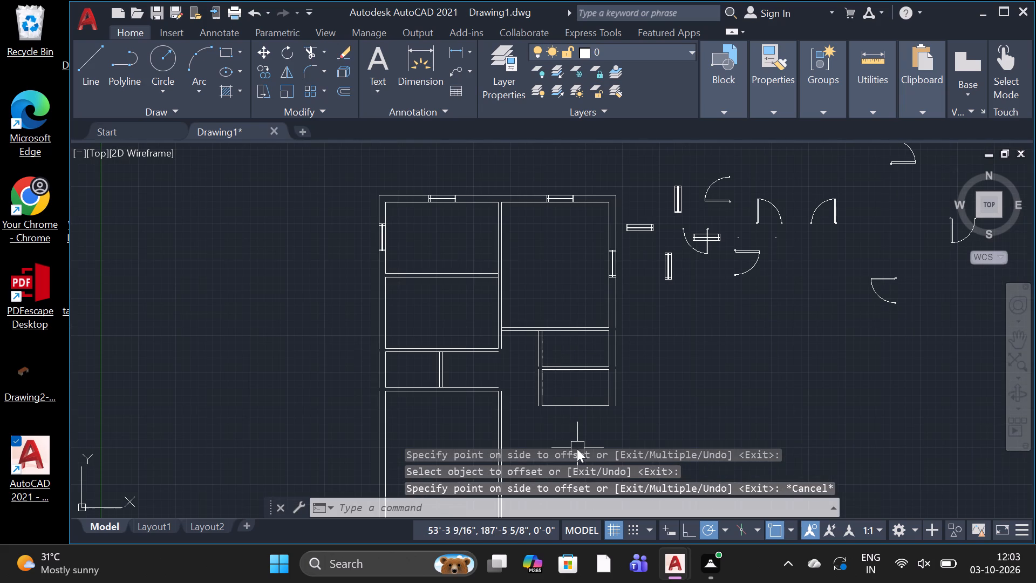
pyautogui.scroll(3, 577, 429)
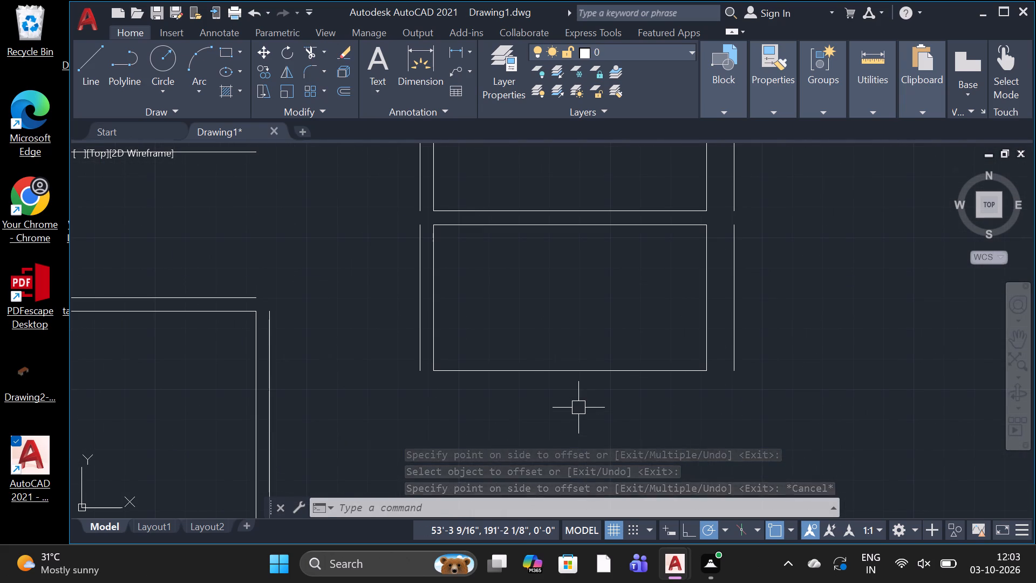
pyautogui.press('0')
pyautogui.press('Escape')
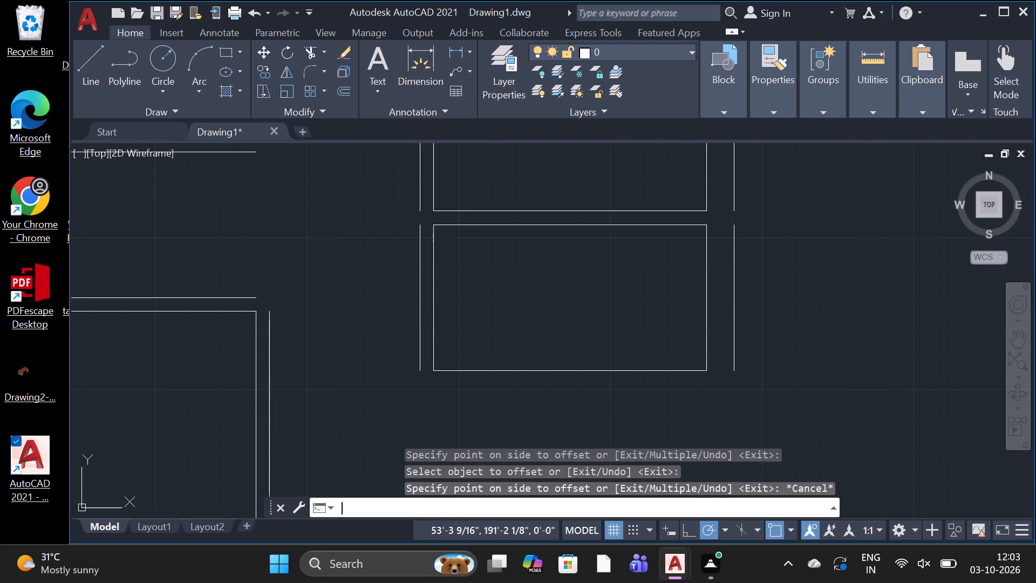
# Offset the second small room's bottom line 4 1/2" downward and its top line 4 1/2" upward.
pyautogui.write('OF')
pyautogui.press('space')
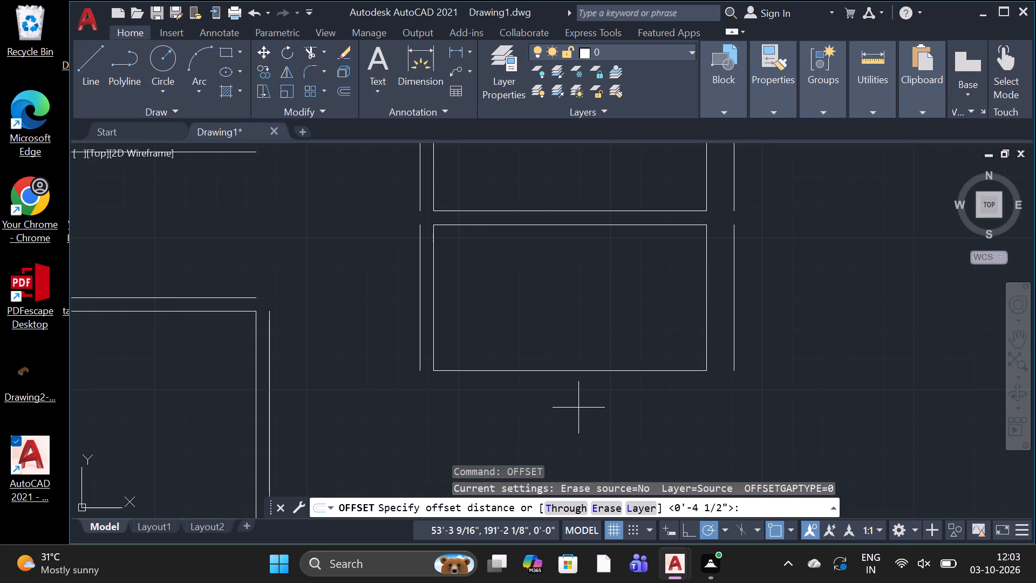
pyautogui.press('space')
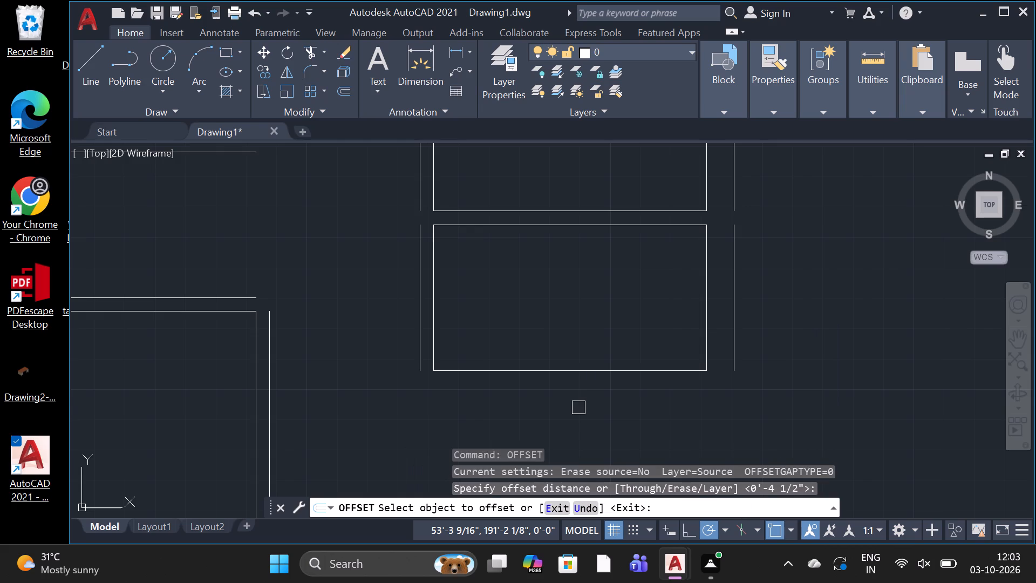
pyautogui.click(567, 375)
pyautogui.click(575, 398)
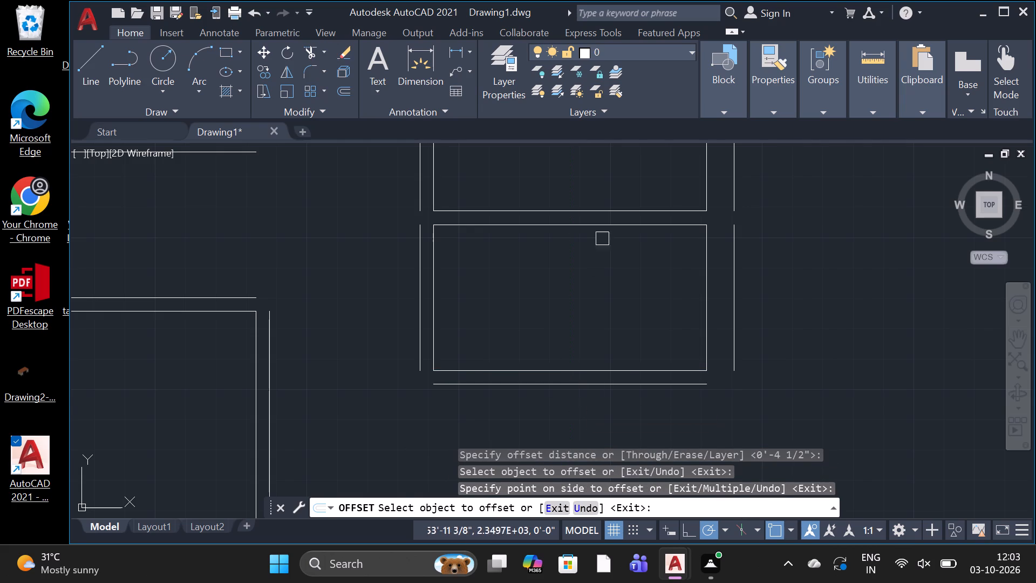
pyautogui.click(602, 222)
pyautogui.click(602, 193)
pyautogui.scroll(-1, 595, 337)
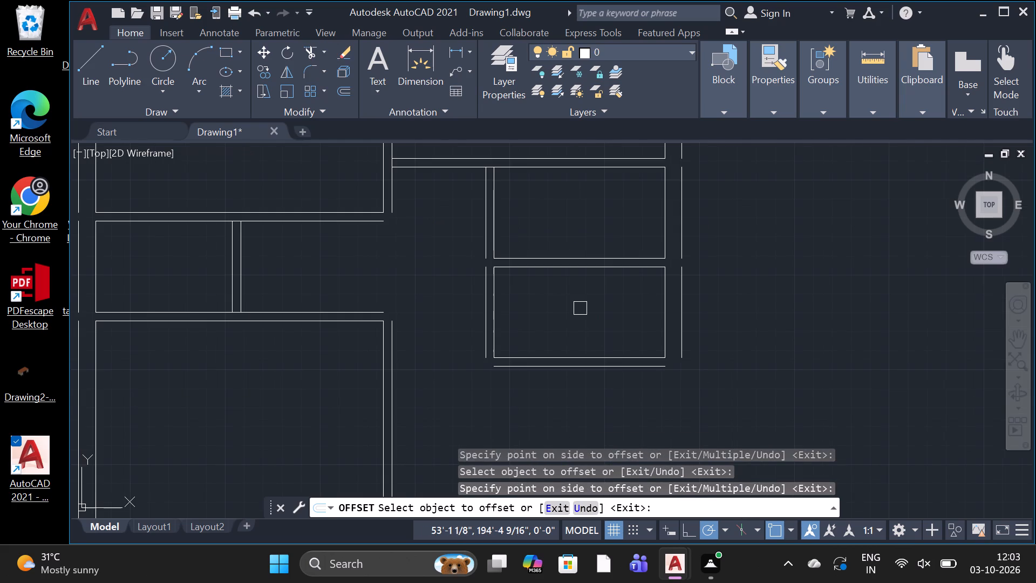
pyautogui.press('Escape')
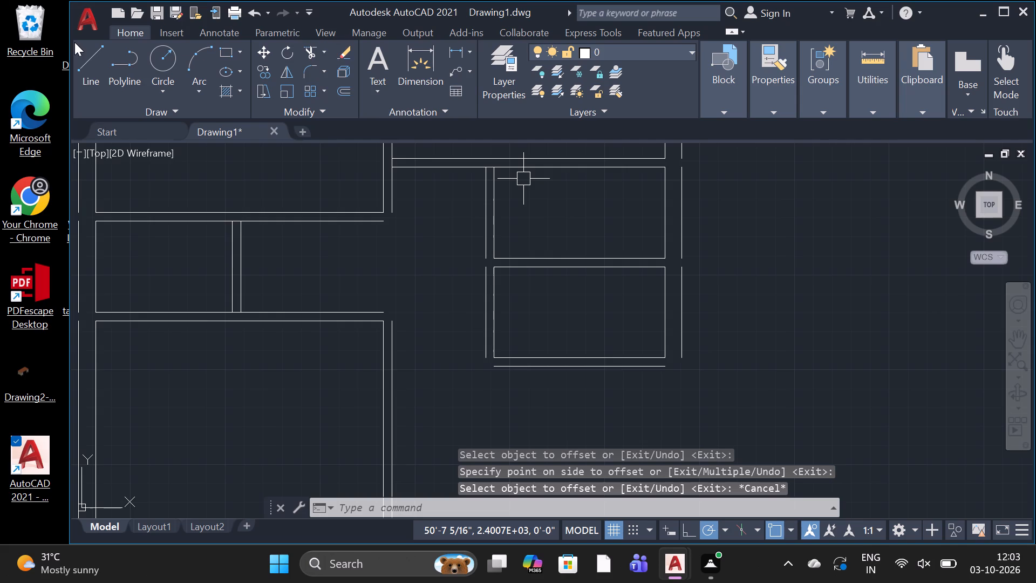
# Draw a room outline from the right end of the second small room's outer bottom line: 12'10.5" down, 12' left, 12'10.5" up, 12' right.
pyautogui.click(79, 48)
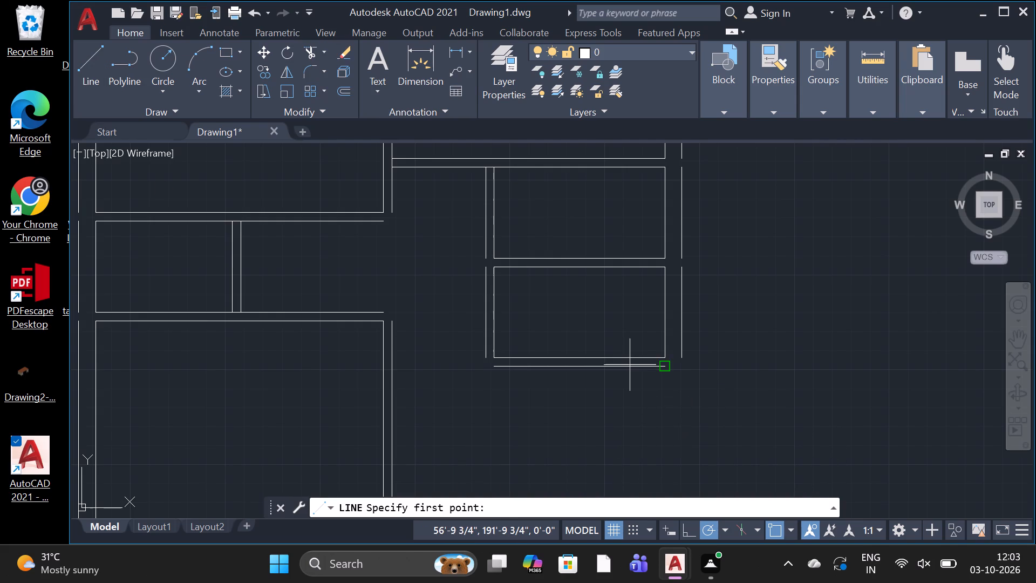
pyautogui.click(671, 375)
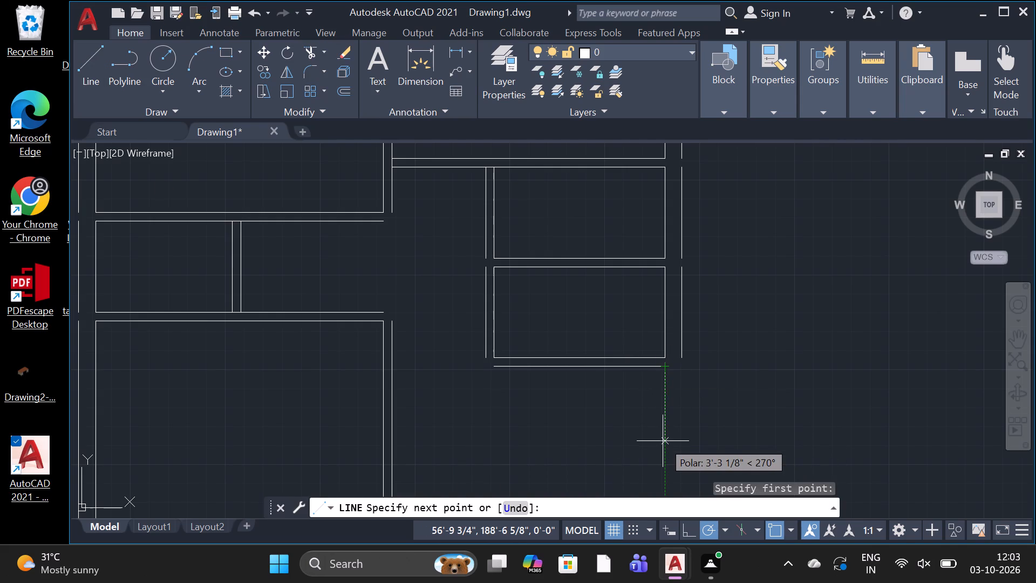
pyautogui.write('12')
pyautogui.press("'")
pyautogui.press('1')
pyautogui.write('0.5')
pyautogui.press('space')
pyautogui.scroll(-3, 683, 415)
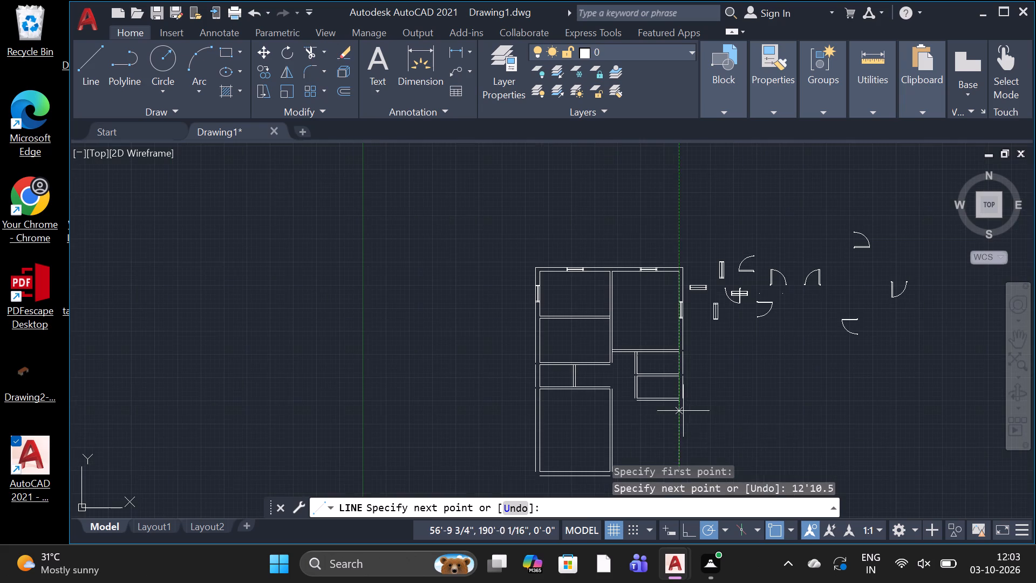
pyautogui.scroll(-2, 660, 416)
pyautogui.scroll(3, 645, 445)
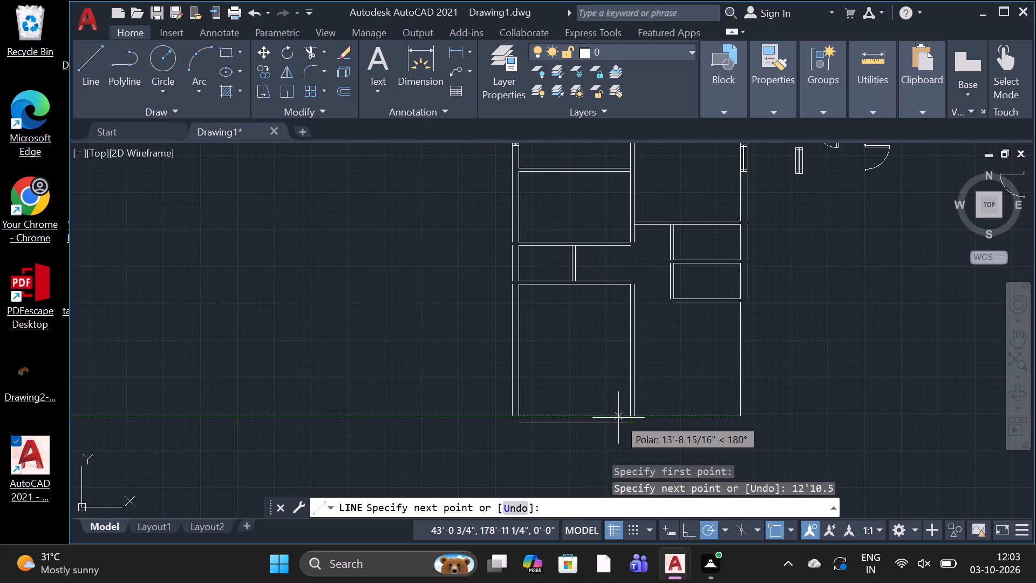
pyautogui.write('12')
pyautogui.press("'")
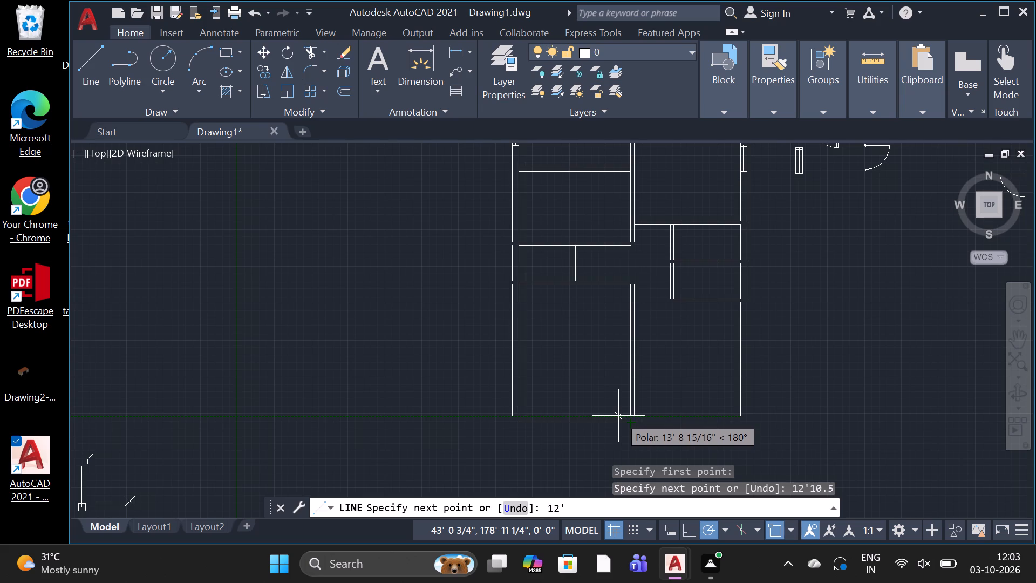
pyautogui.press('space')
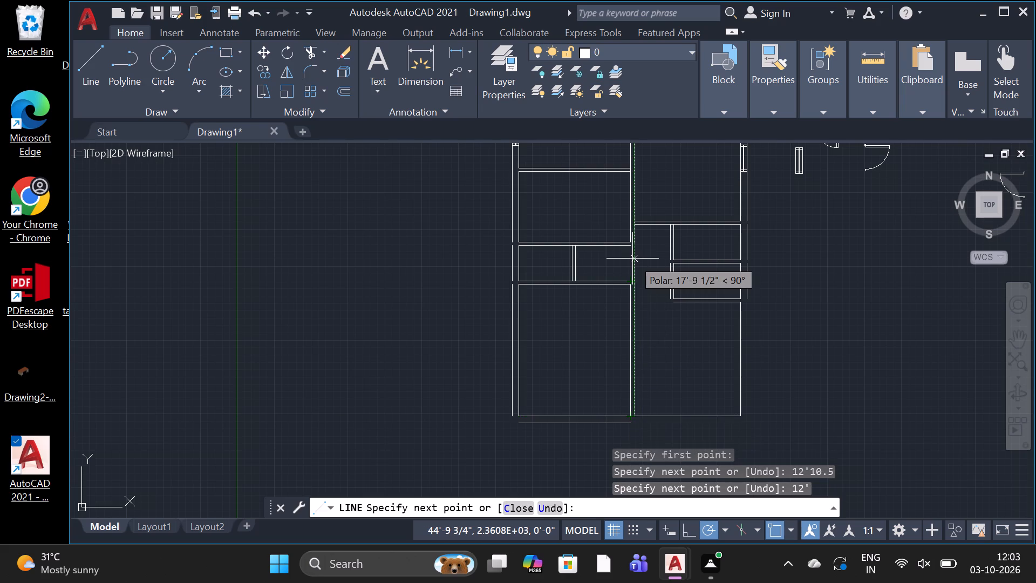
pyautogui.write('12')
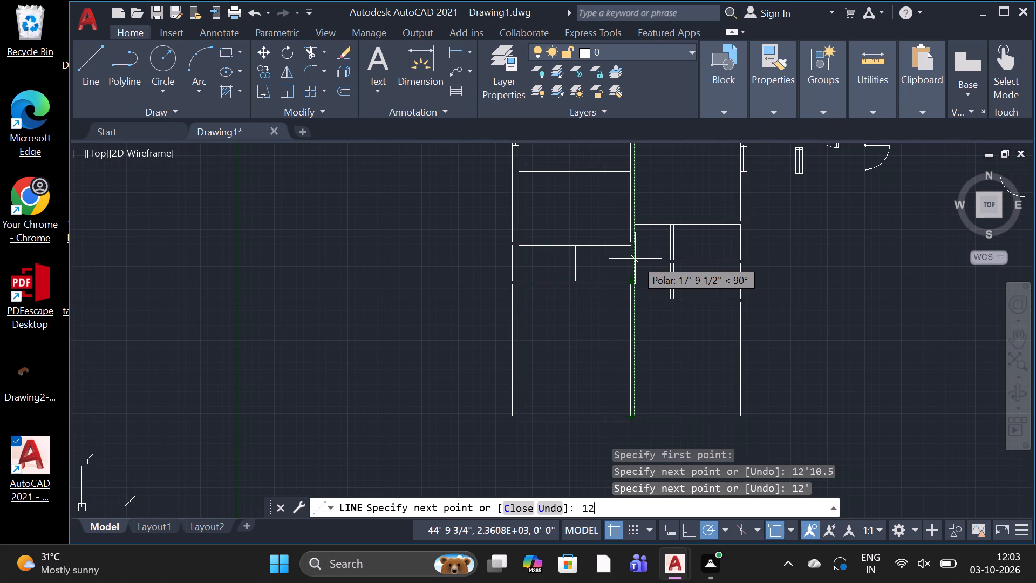
pyautogui.write("'10")
pyautogui.press('.')
pyautogui.write('5')
pyautogui.press('space')
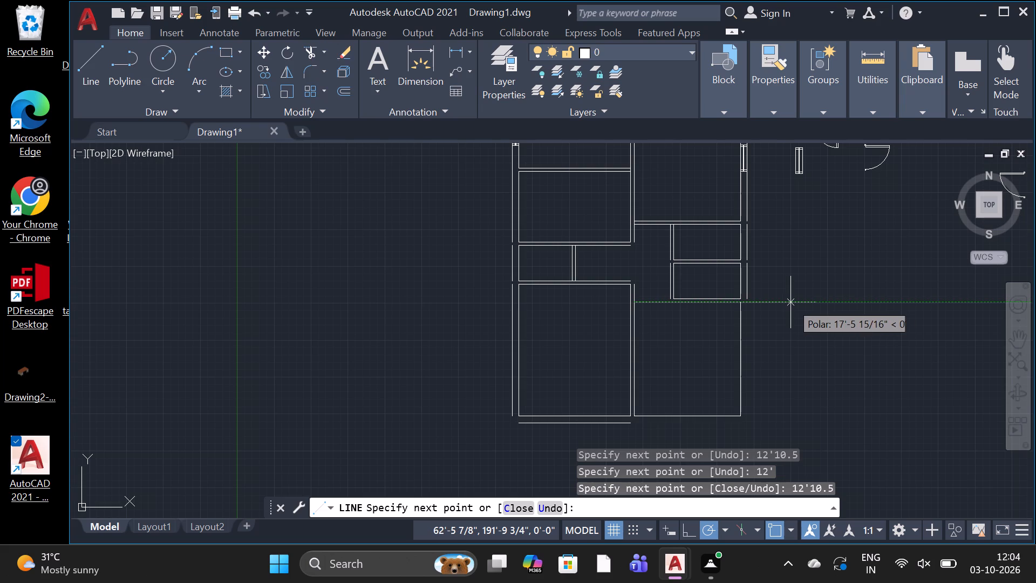
pyautogui.write('12')
pyautogui.press("'")
pyautogui.press('space')
pyautogui.press('space')
# Offset the new lower-right room's right wall line and bottom wall line 9" outward.
pyautogui.write('O')
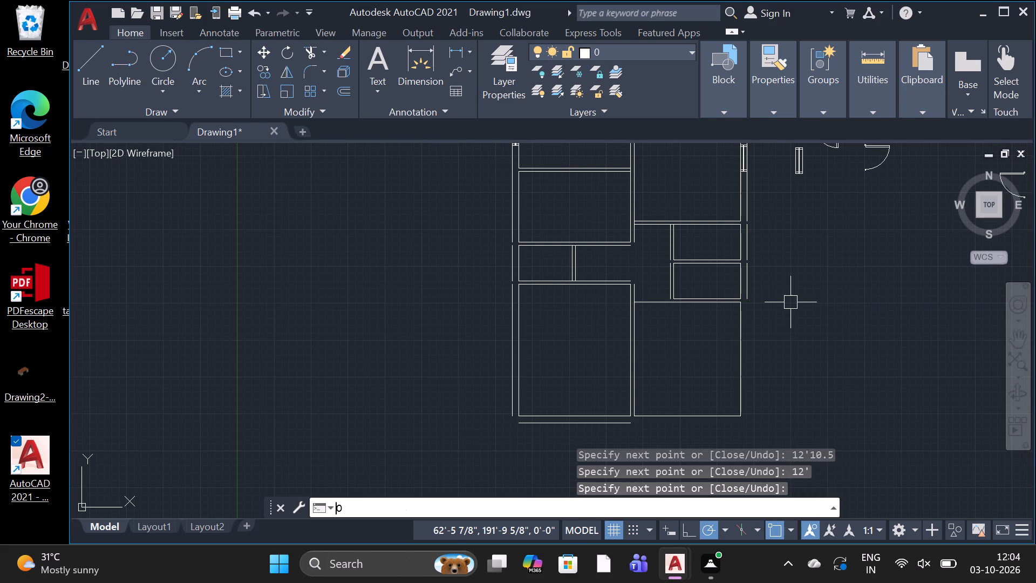
pyautogui.press('space')
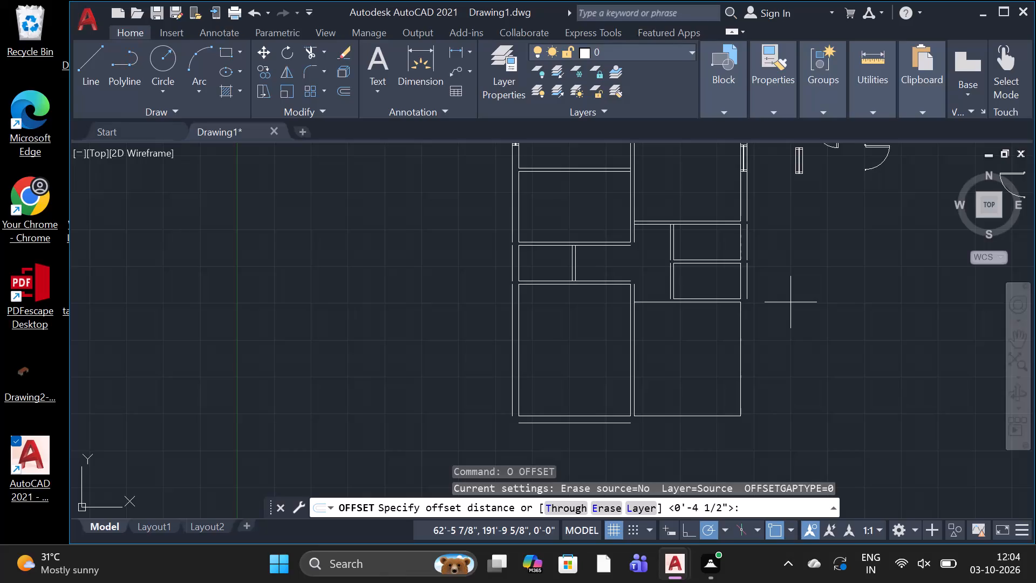
pyautogui.press('9')
pyautogui.hotkey('shift', ':')
pyautogui.press('BackSpace')
pyautogui.write('"')
pyautogui.press('space')
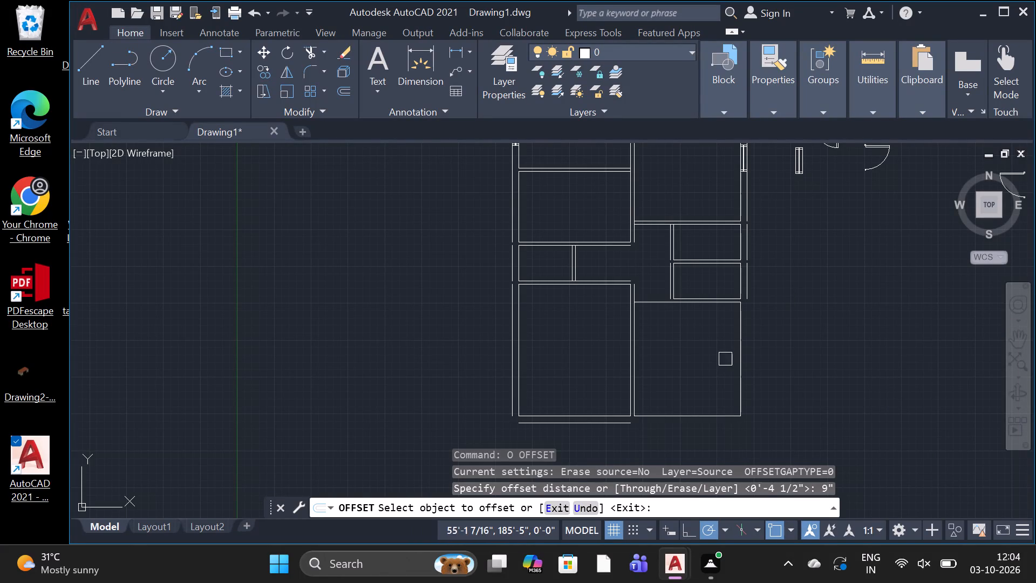
pyautogui.click(739, 348)
pyautogui.click(771, 344)
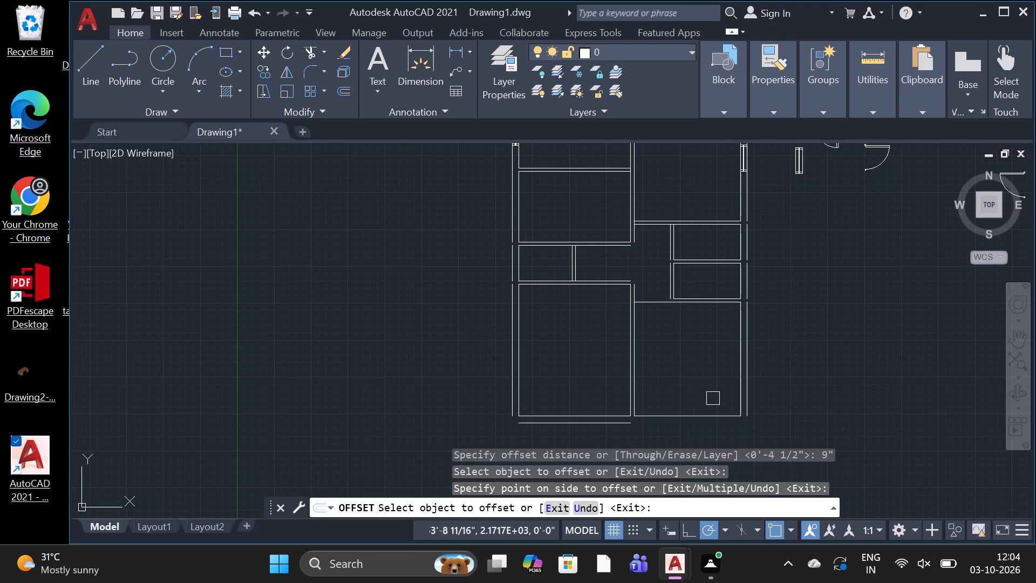
pyautogui.click(705, 416)
pyautogui.click(708, 437)
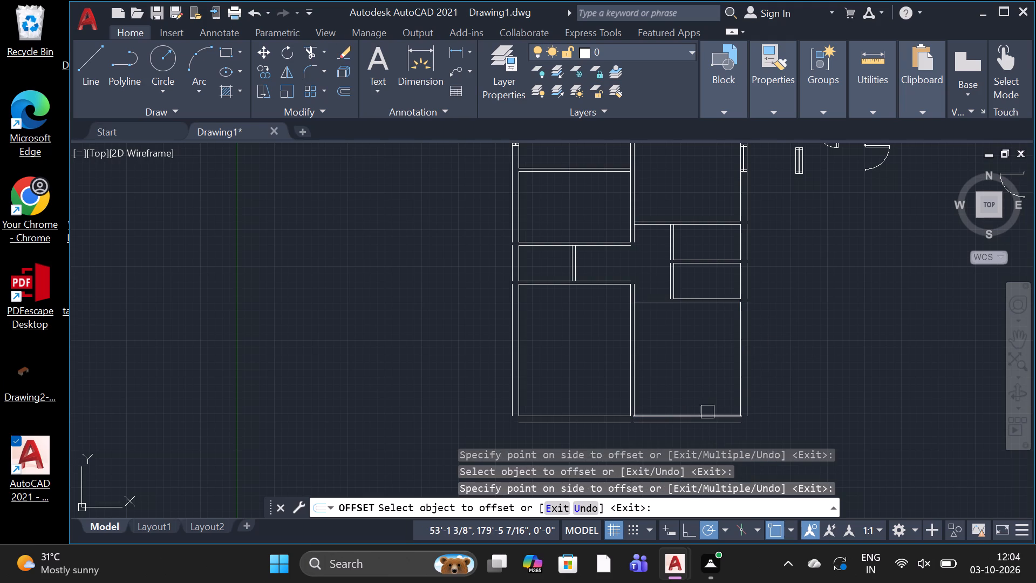
pyautogui.press('space')
# Offset the lower-right room's top wall line 4.5" upward.
pyautogui.write('O')
pyautogui.press('space')
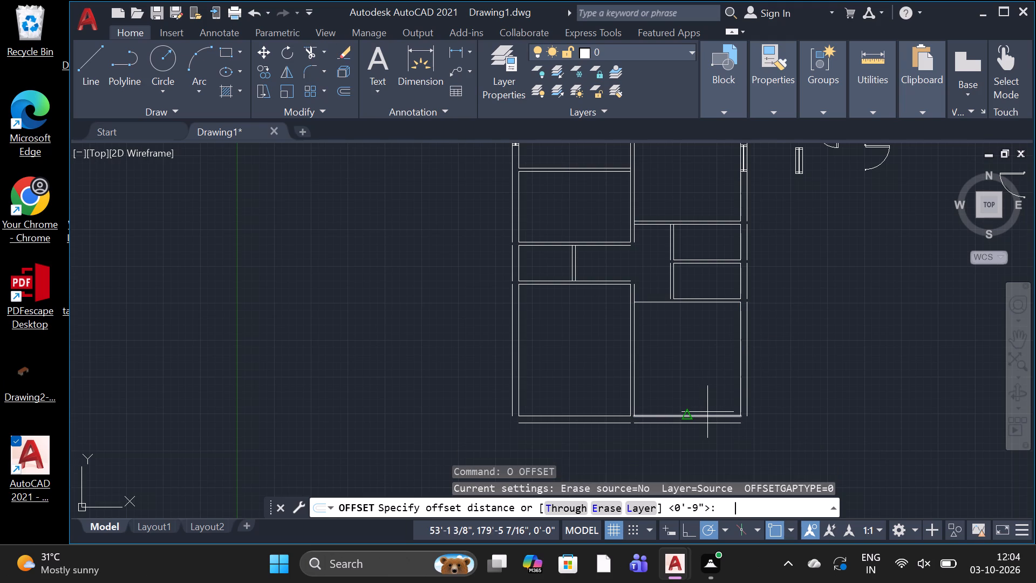
pyautogui.press('4')
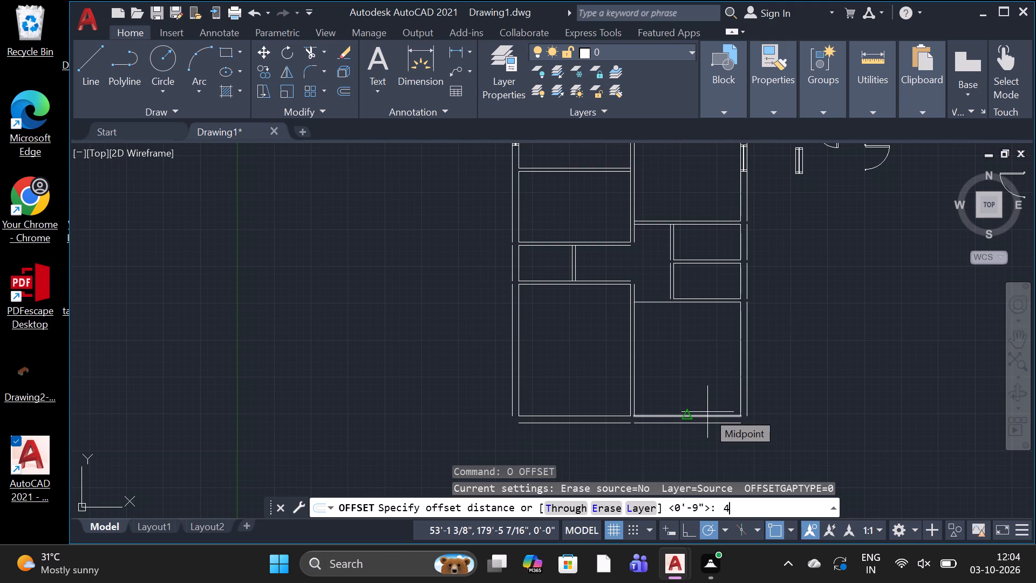
pyautogui.press('.')
pyautogui.press('5')
pyautogui.hotkey('shift', '"')
pyautogui.press('space')
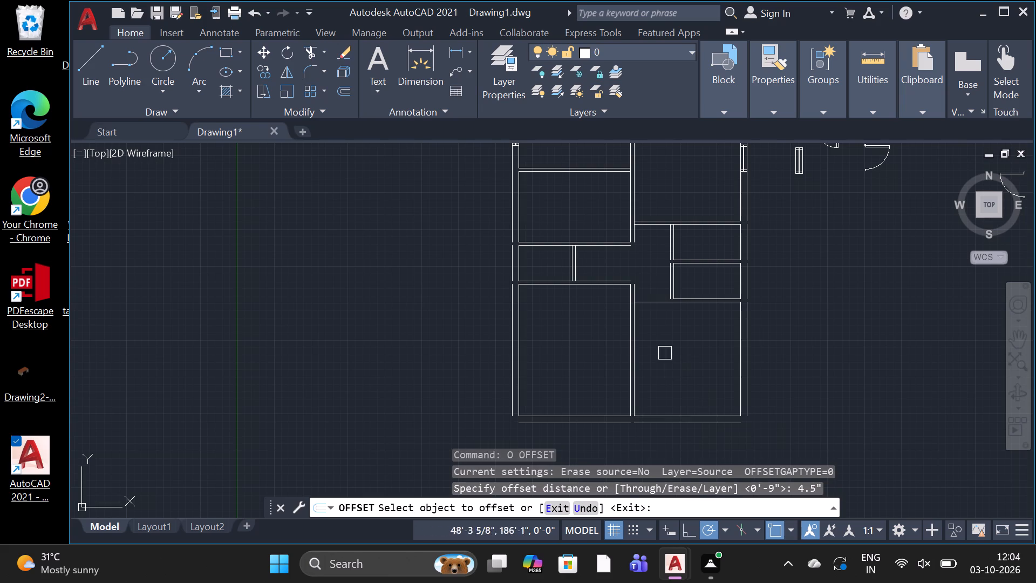
pyautogui.click(645, 308)
pyautogui.click(633, 262)
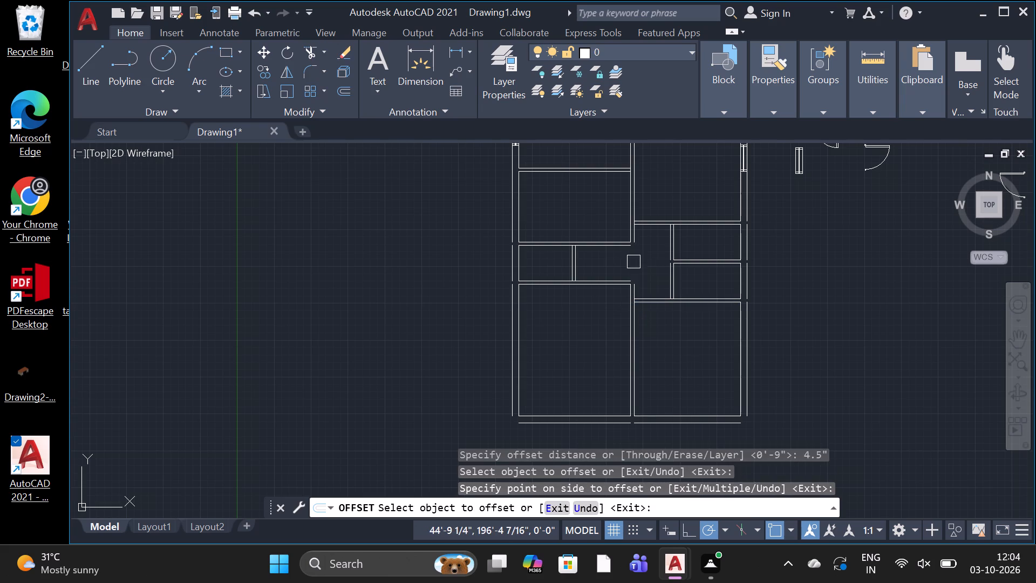
pyautogui.scroll(3, 641, 283)
pyautogui.press('space')
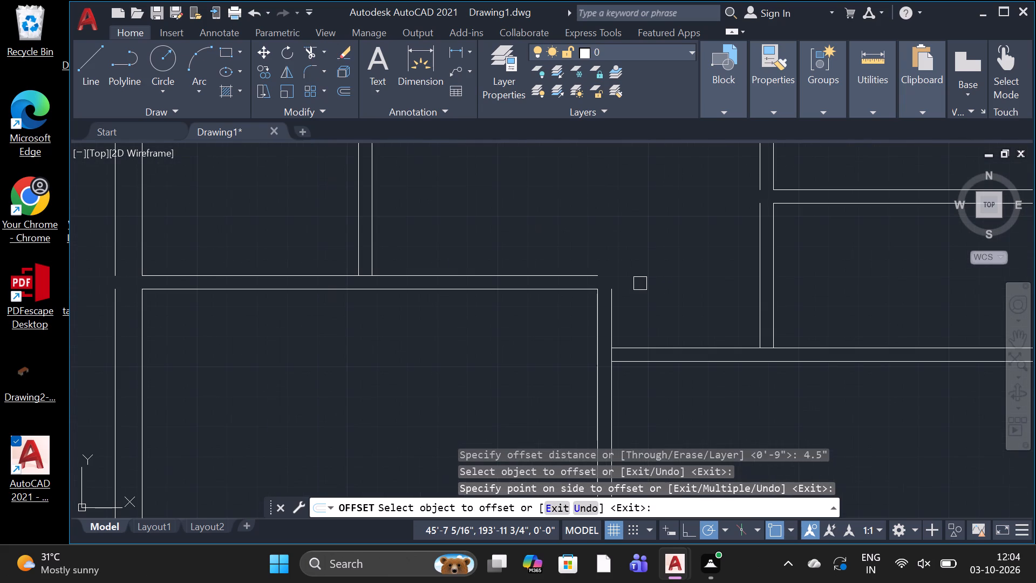
# Extend the lower-left room's outer top and right wall lines to their corner, and the two small rooms' outer left wall line upward.
pyautogui.write('EX')
pyautogui.press('space')
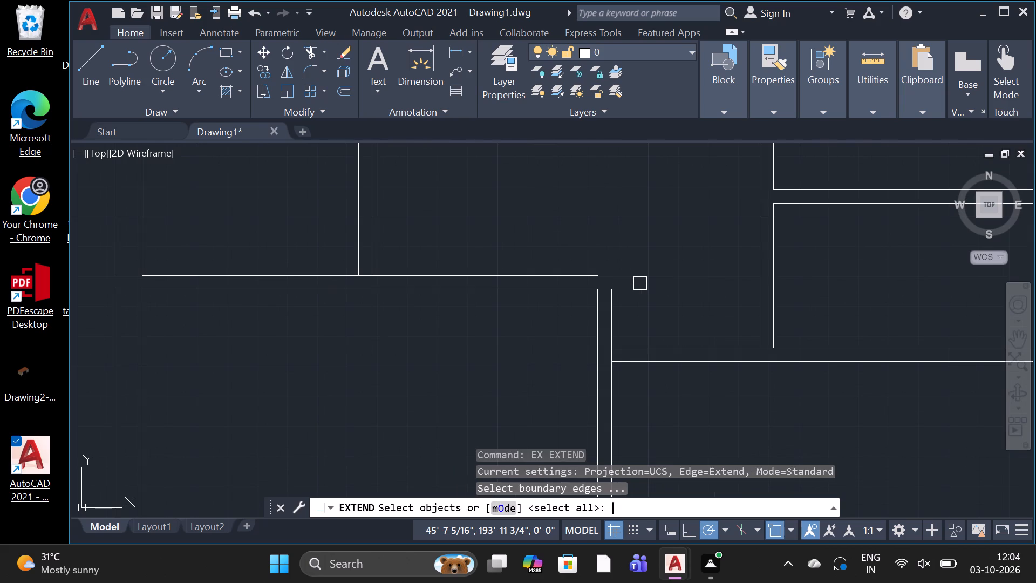
pyautogui.press('space')
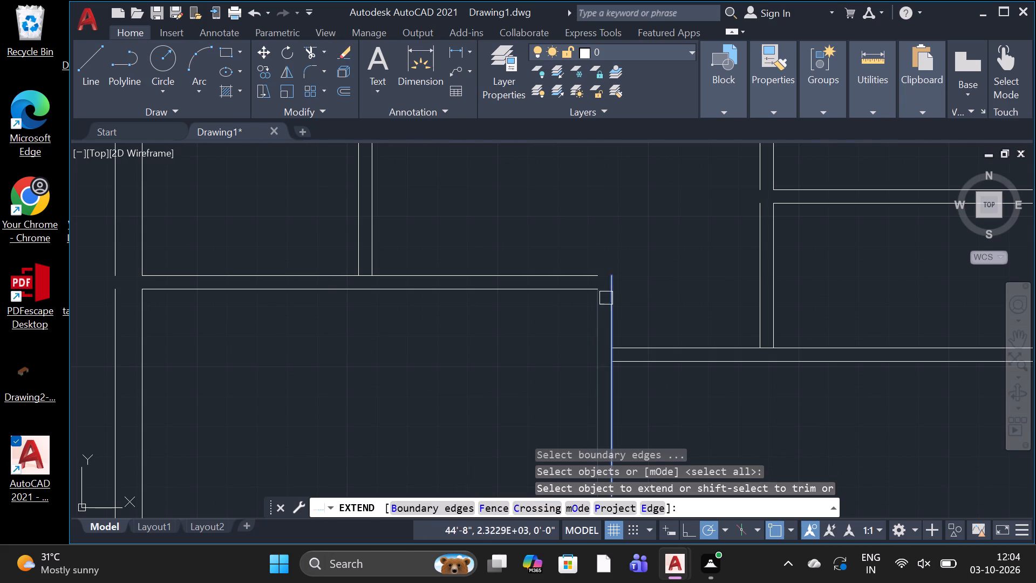
pyautogui.click(576, 272)
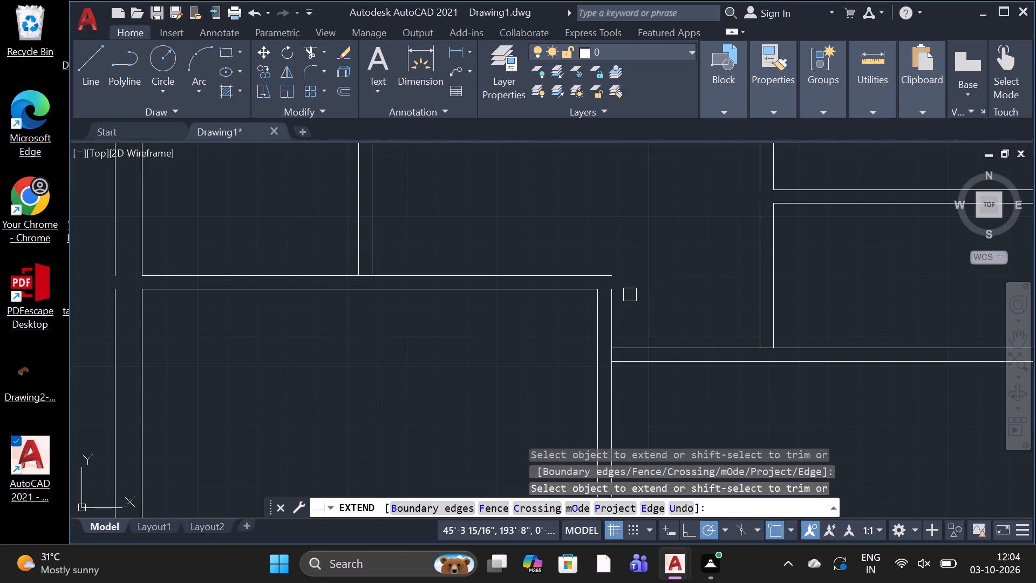
pyautogui.click(610, 315)
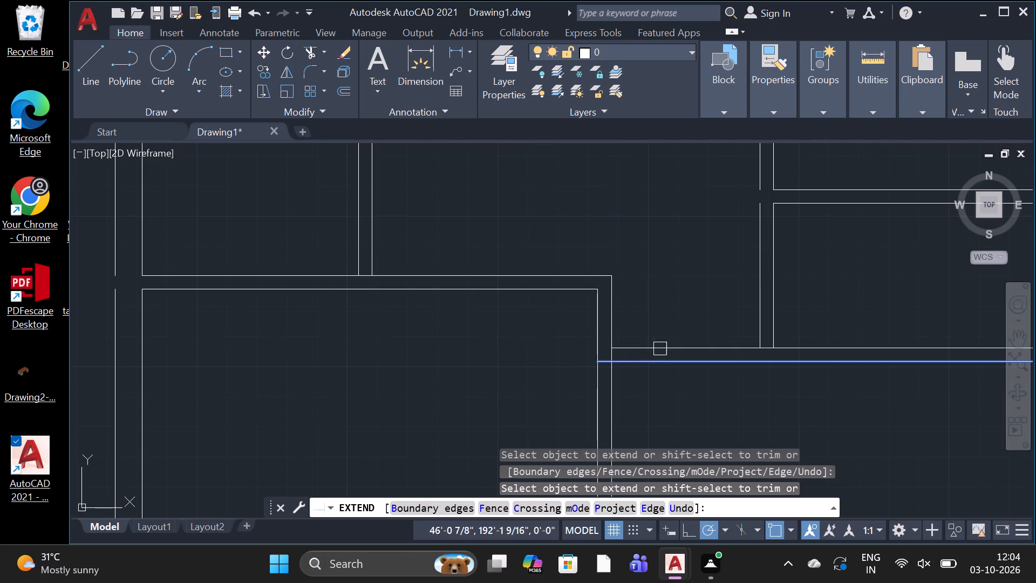
pyautogui.click(753, 206)
pyautogui.tripleClick(759, 203)
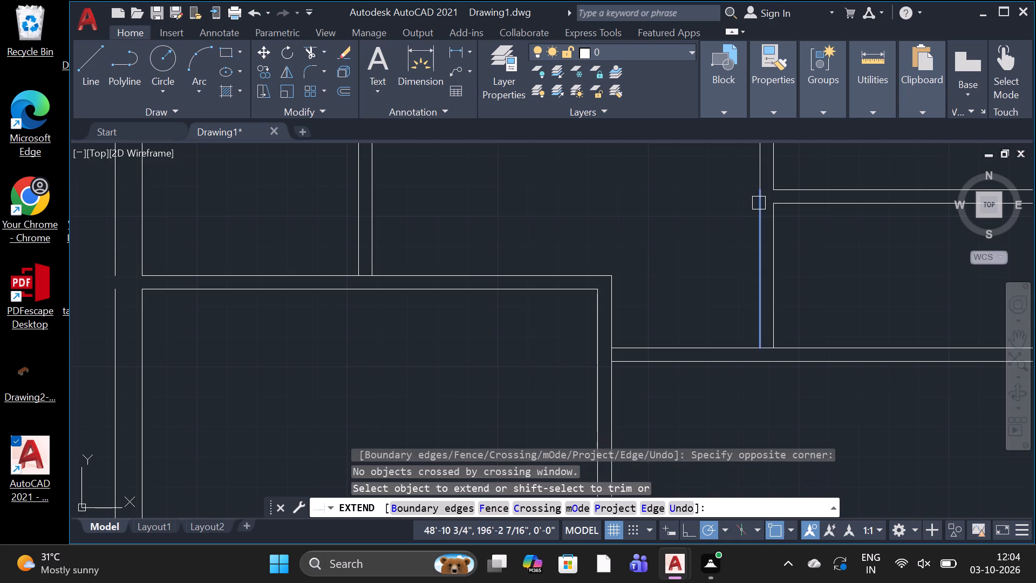
# Extend the house's outer left wall line up and down across the gaps beside the narrow room above the lower-left room.
pyautogui.scroll(-2, 746, 250)
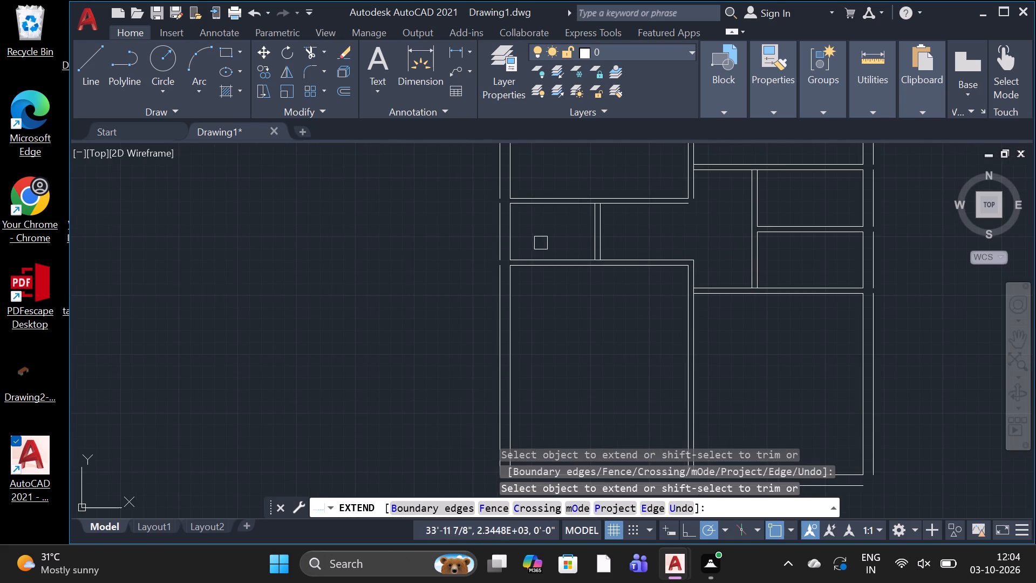
pyautogui.click(498, 207)
pyautogui.click(505, 250)
pyautogui.scroll(-1, 505, 251)
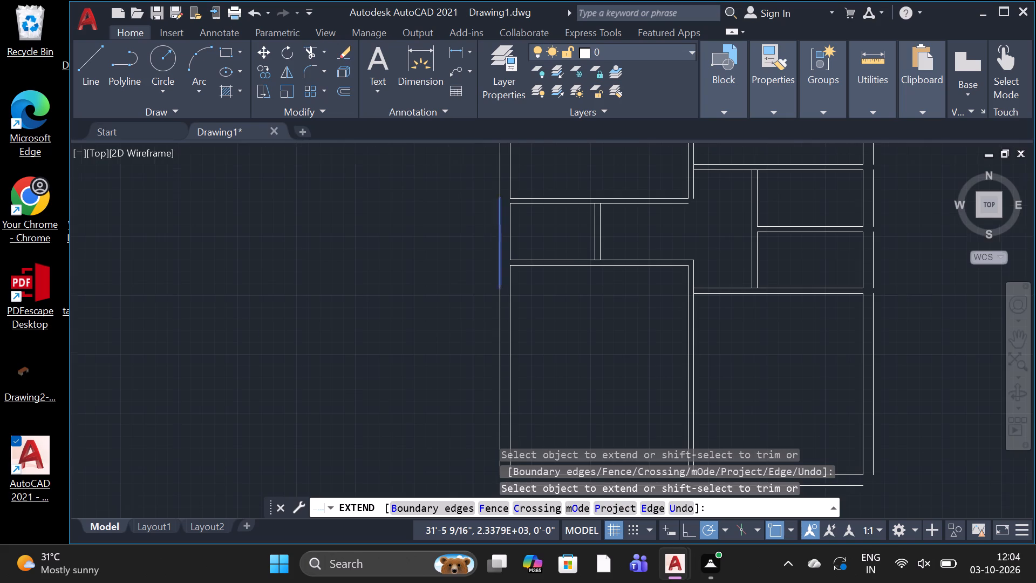
pyautogui.scroll(-1, 505, 251)
# Extend the outer bottom wall lines to close the gap between the lower rooms and both bottom outer corners of the house.
pyautogui.click(505, 329)
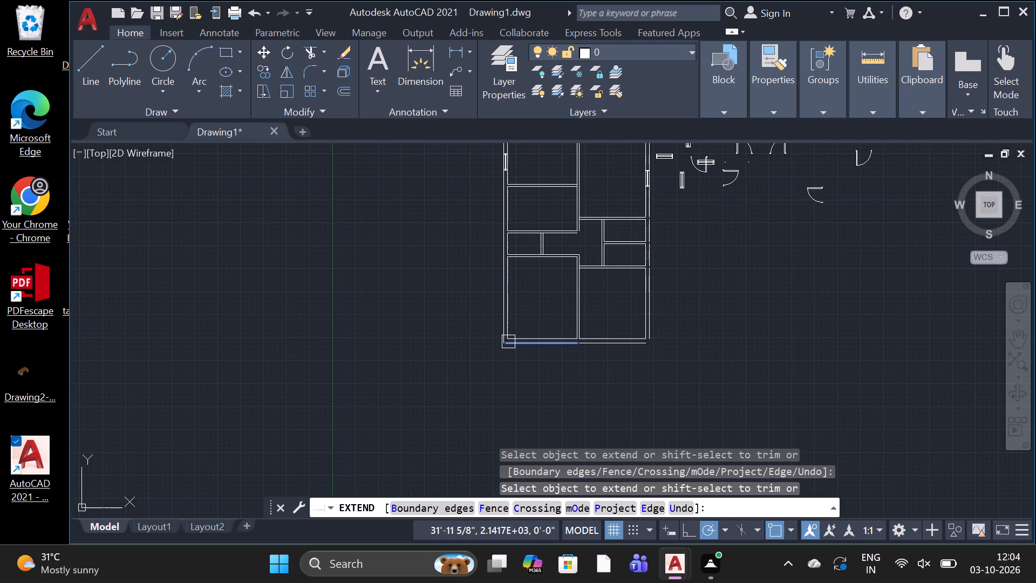
pyautogui.click(508, 342)
pyautogui.scroll(3, 508, 343)
pyautogui.click(508, 343)
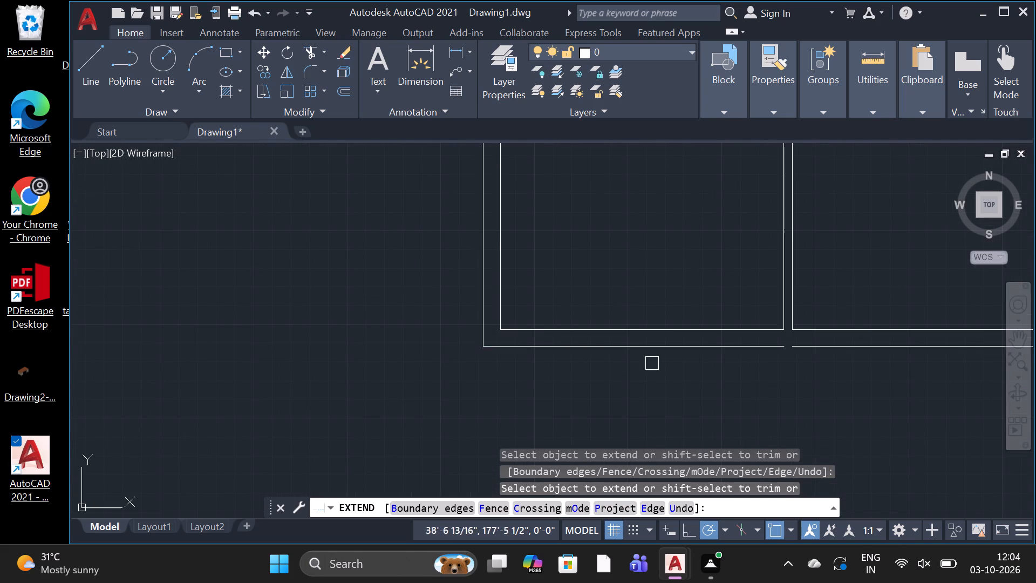
pyautogui.click(759, 351)
pyautogui.scroll(-3, 759, 342)
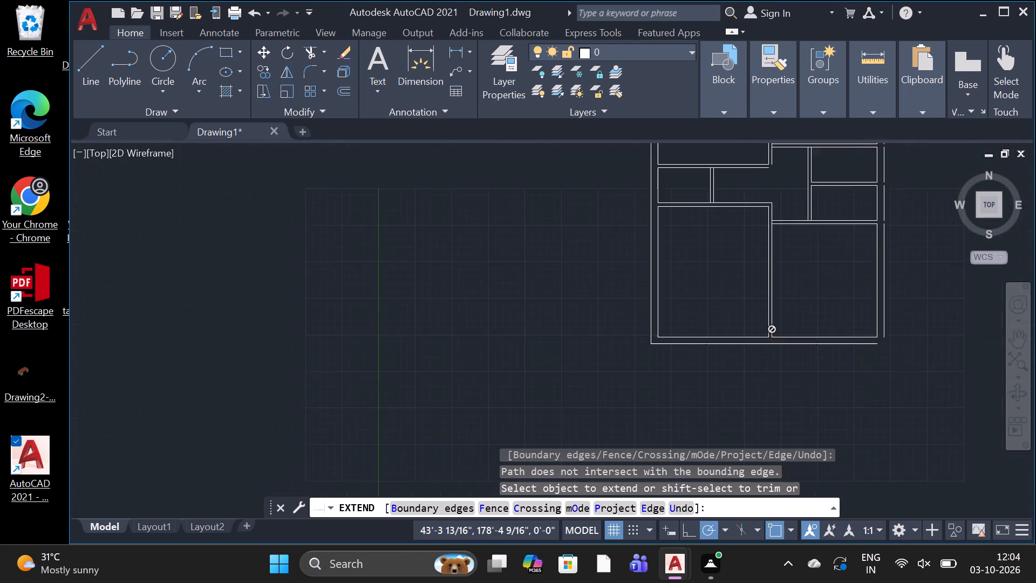
pyautogui.scroll(4, 826, 348)
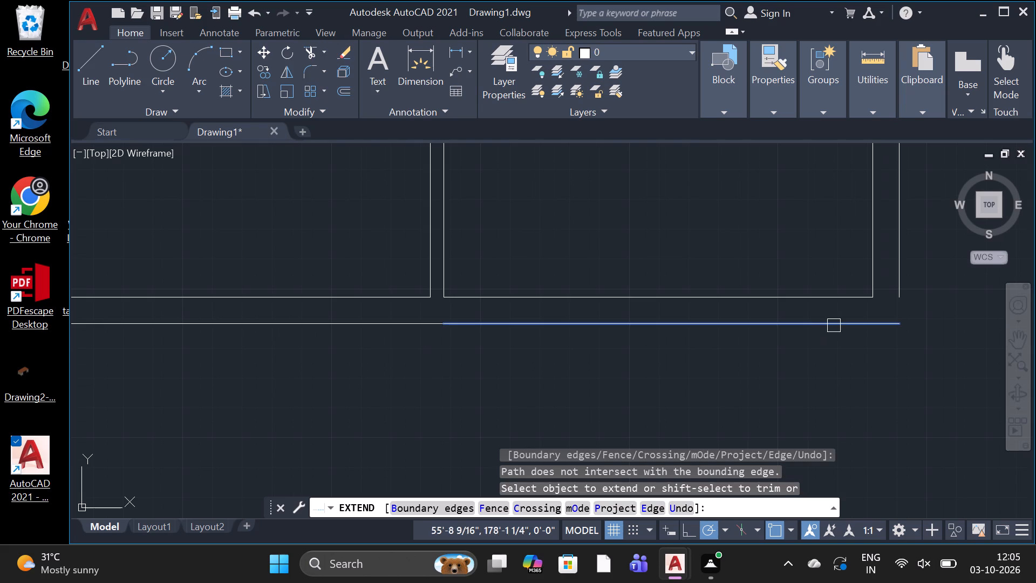
pyautogui.click(835, 326)
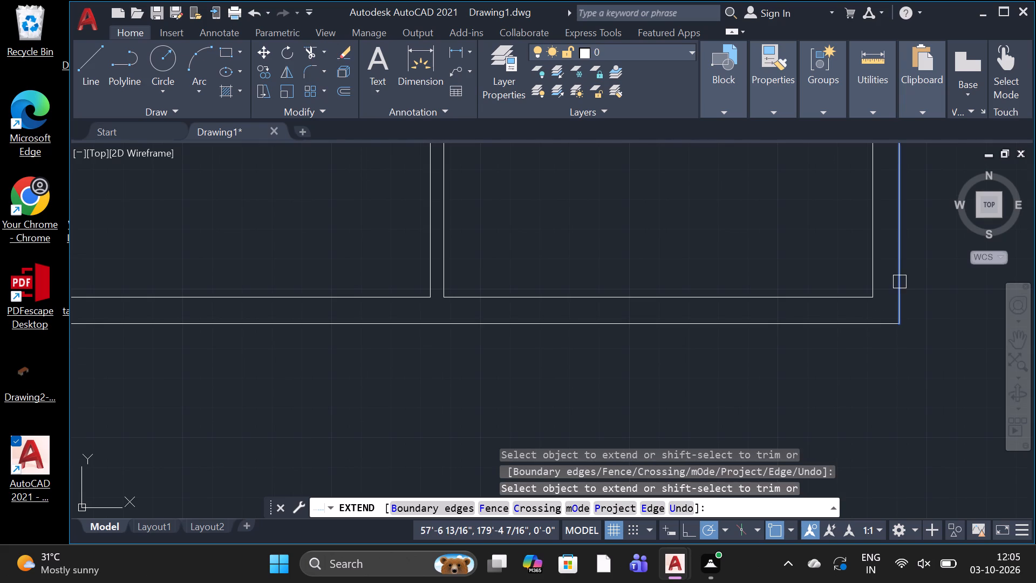
pyautogui.click(904, 283)
# Extend the outer right wall segments across the gaps beside the small rooms, and the lower-right room's outer top line to that wall.
pyautogui.scroll(-7, 878, 311)
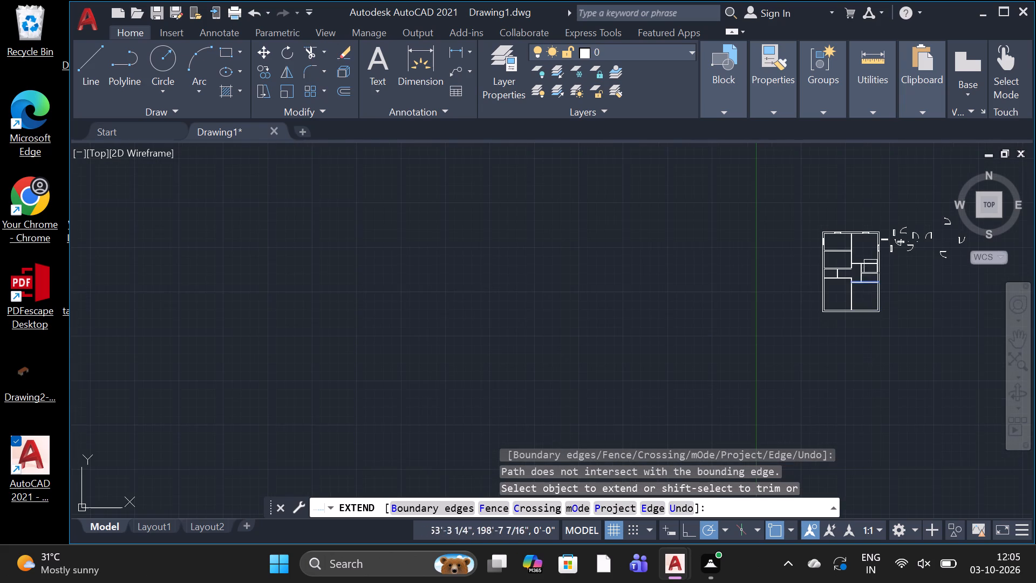
pyautogui.scroll(3, 878, 251)
pyautogui.scroll(2, 894, 430)
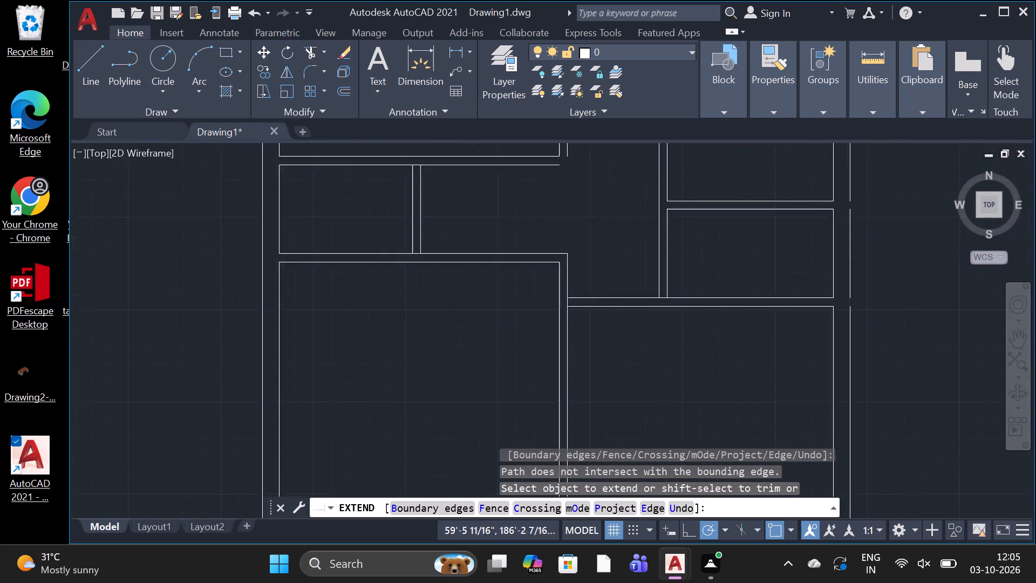
pyautogui.scroll(2, 898, 429)
pyautogui.scroll(-2, 689, 336)
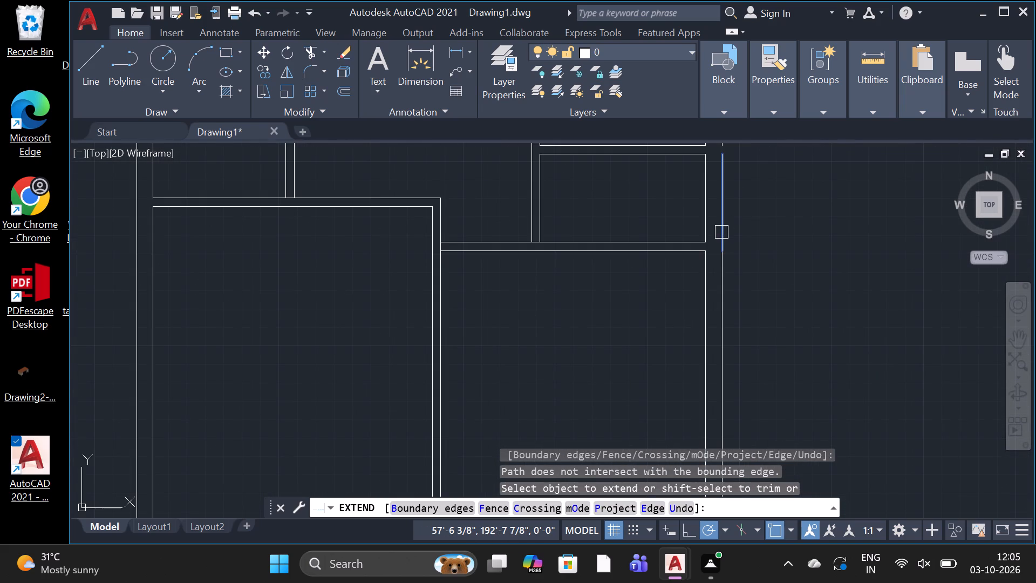
pyautogui.click(721, 232)
pyautogui.scroll(-2, 721, 232)
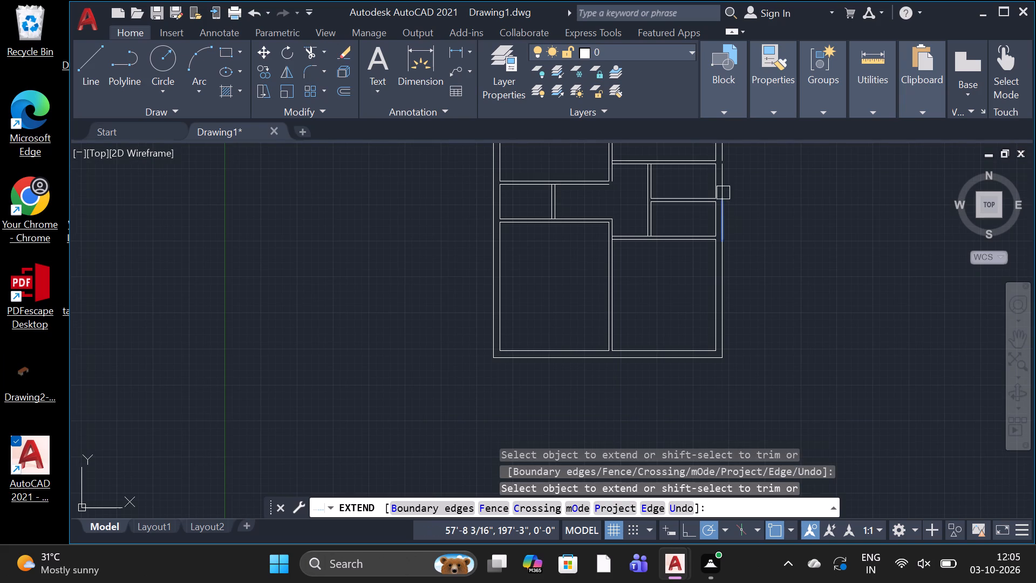
pyautogui.click(723, 193)
pyautogui.scroll(-1, 724, 193)
pyautogui.scroll(4, 724, 193)
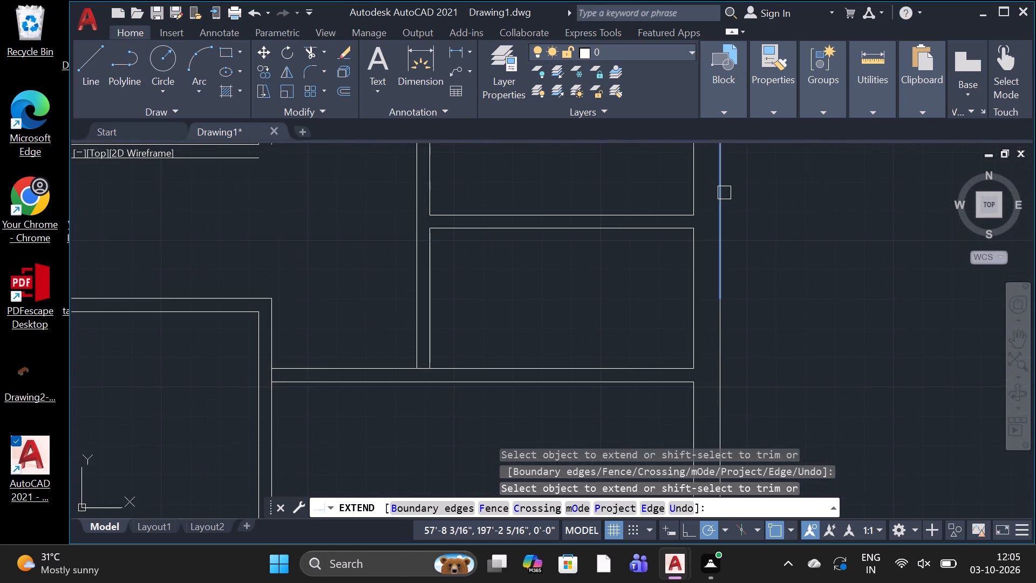
pyautogui.scroll(-5, 724, 193)
pyautogui.scroll(3, 725, 168)
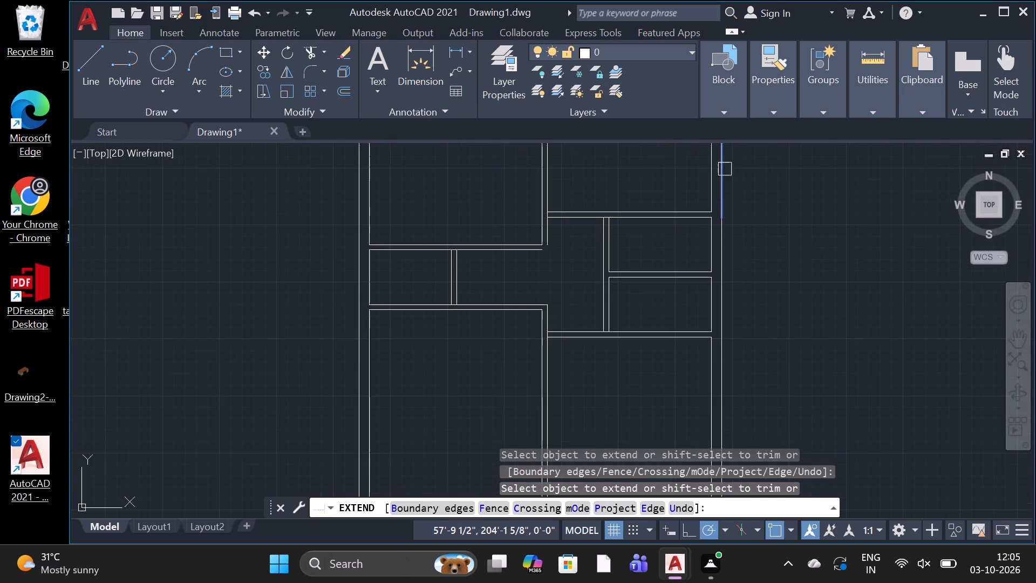
pyautogui.click(720, 224)
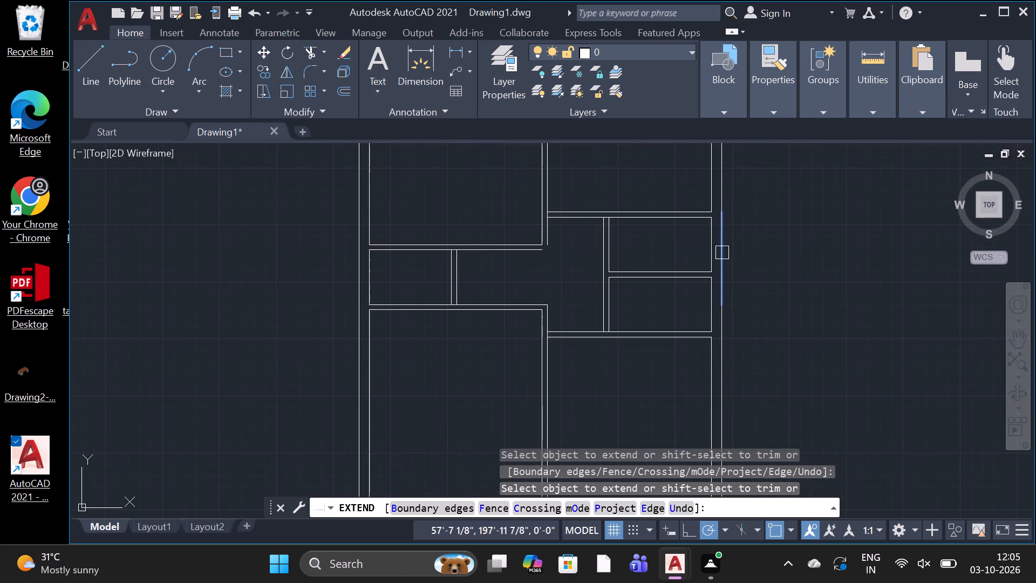
pyautogui.moveTo(722, 254); pyautogui.dragTo(723, 266)
pyautogui.click(711, 338)
# Extend the narrow left room's top line and the central vertical wall line above it until they meet at a corner.
pyautogui.scroll(-3, 728, 311)
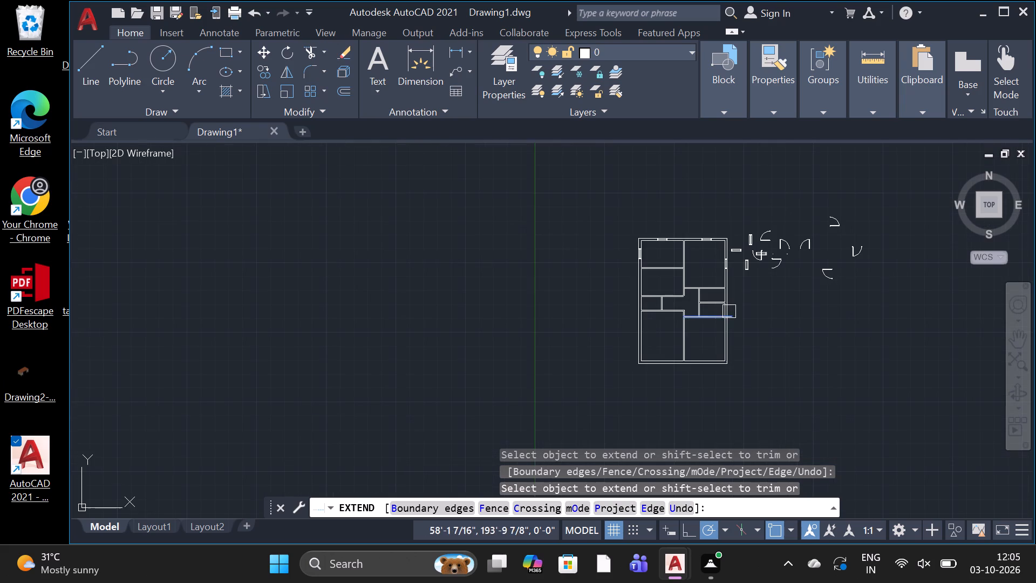
pyautogui.scroll(3, 720, 238)
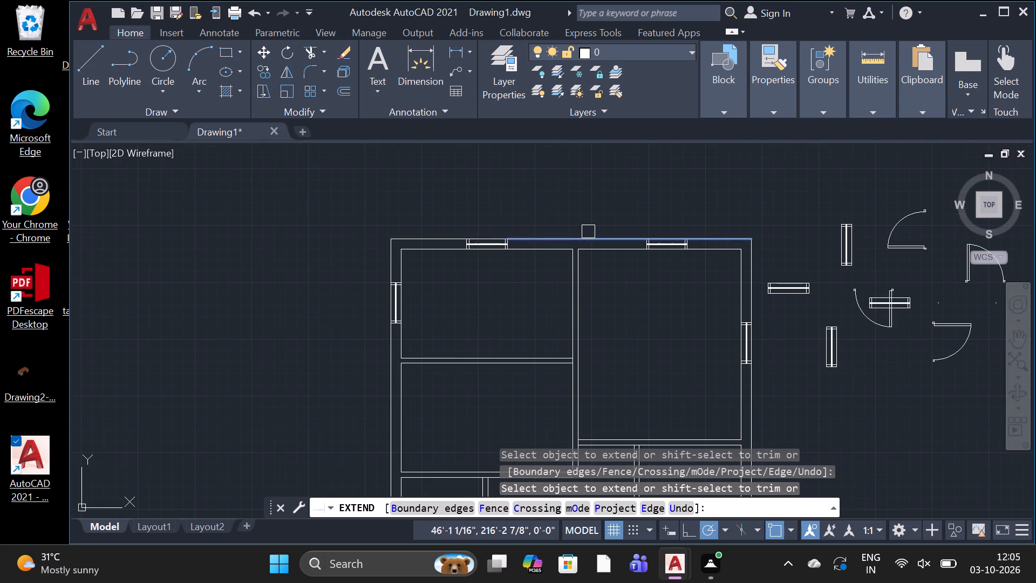
pyautogui.scroll(-2, 435, 234)
pyautogui.scroll(1, 476, 361)
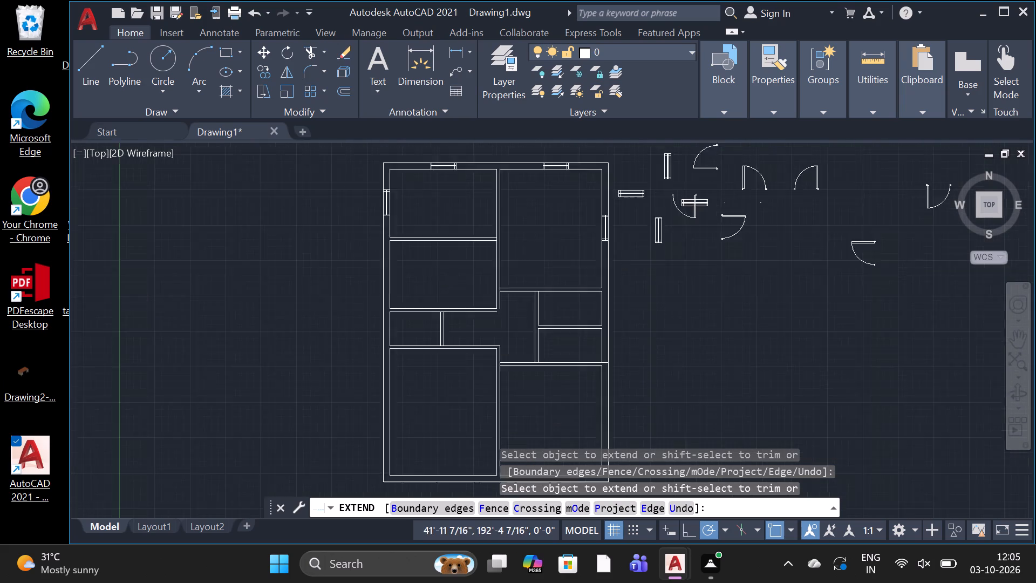
pyautogui.scroll(2, 476, 361)
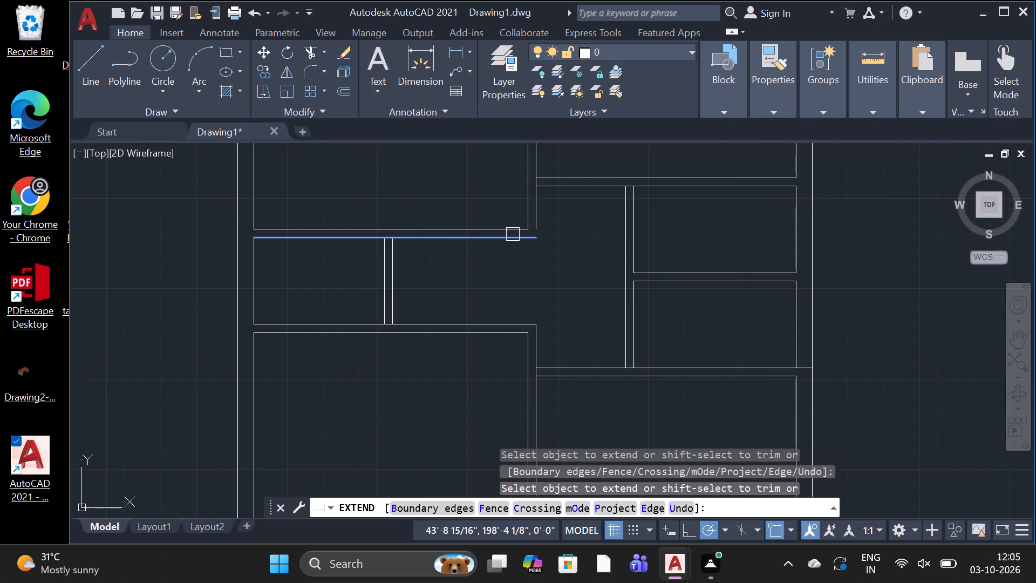
pyautogui.click(513, 234)
pyautogui.click(533, 222)
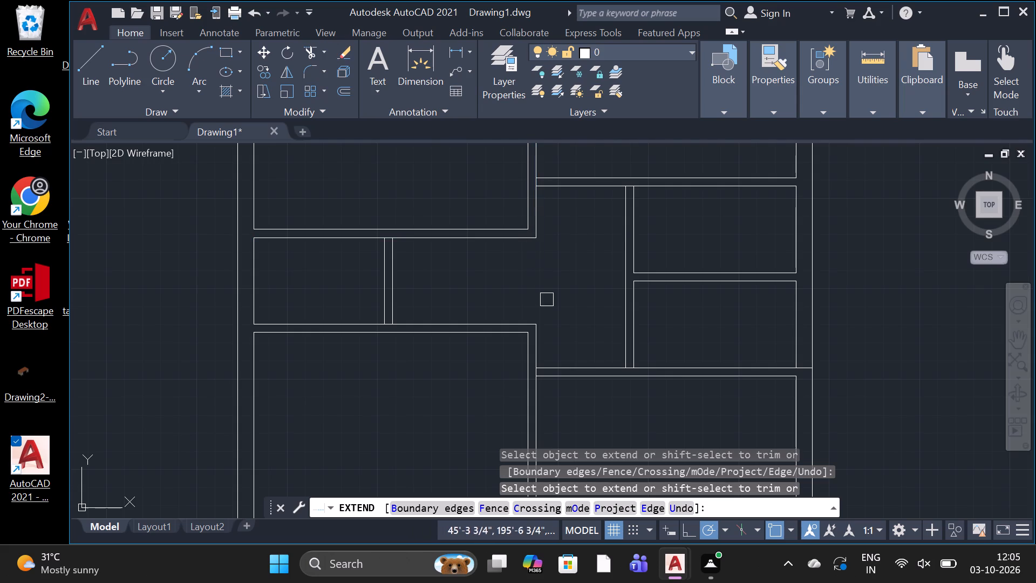
pyautogui.scroll(-3, 532, 316)
pyautogui.scroll(1, 597, 219)
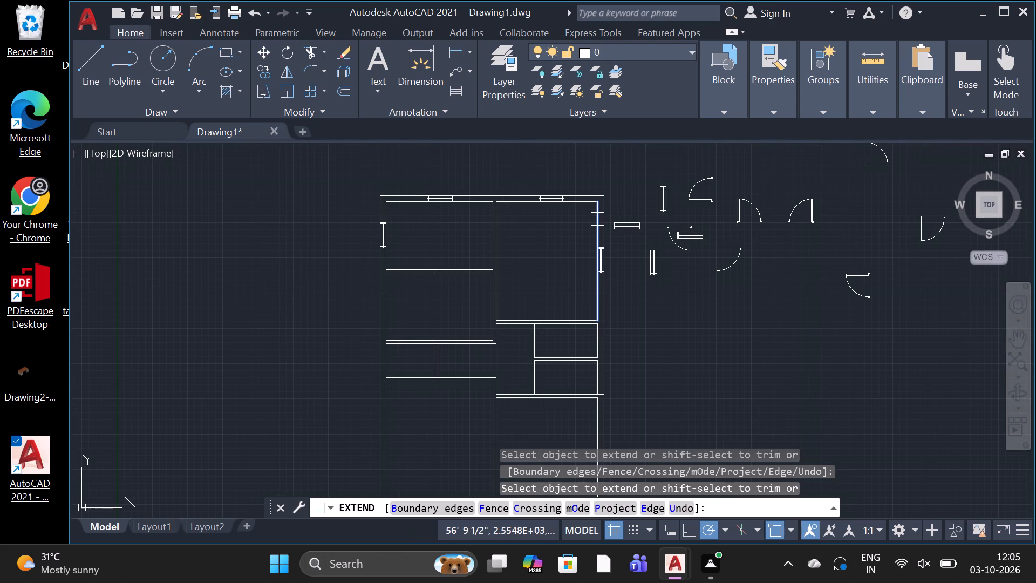
pyautogui.press('space')
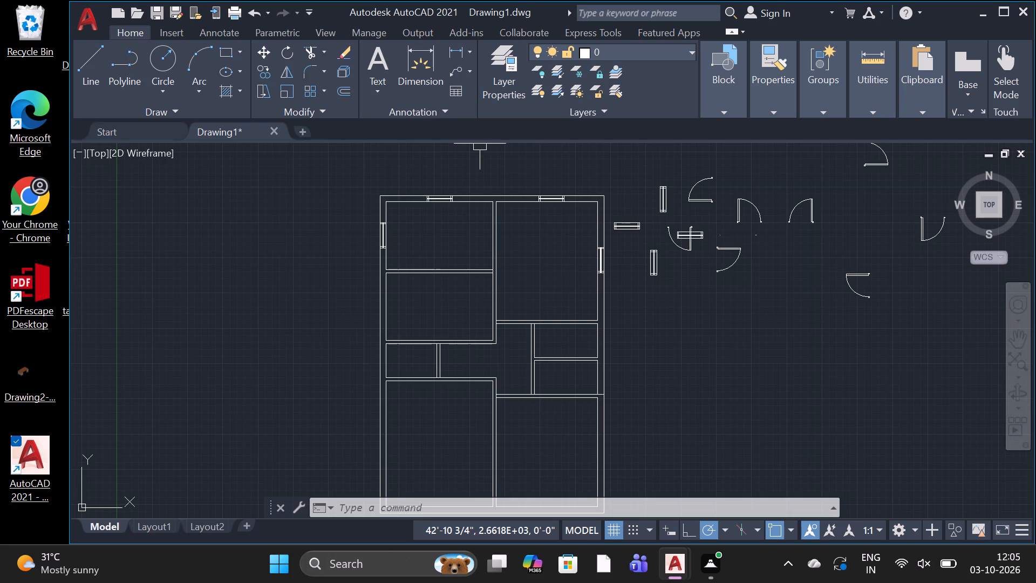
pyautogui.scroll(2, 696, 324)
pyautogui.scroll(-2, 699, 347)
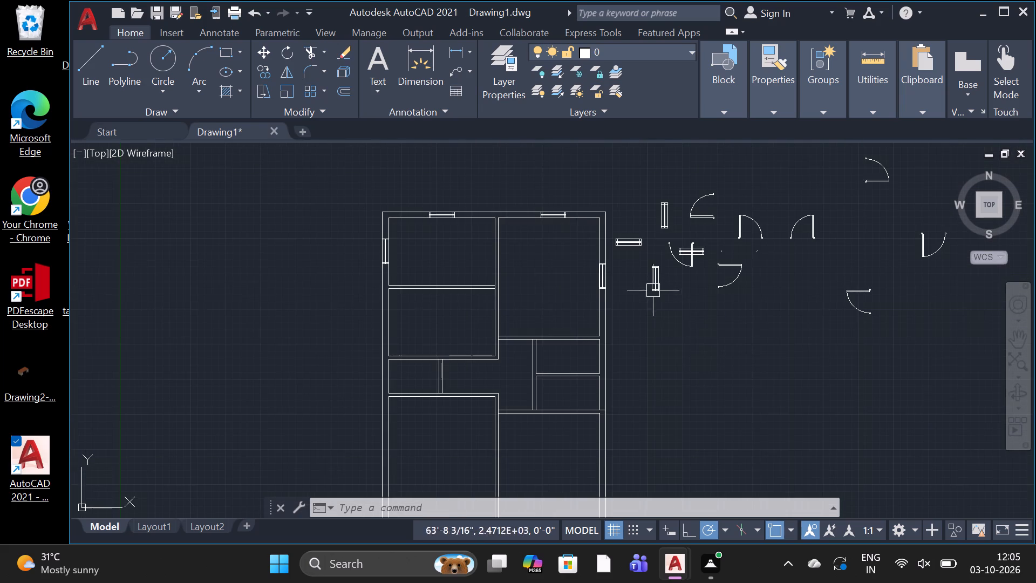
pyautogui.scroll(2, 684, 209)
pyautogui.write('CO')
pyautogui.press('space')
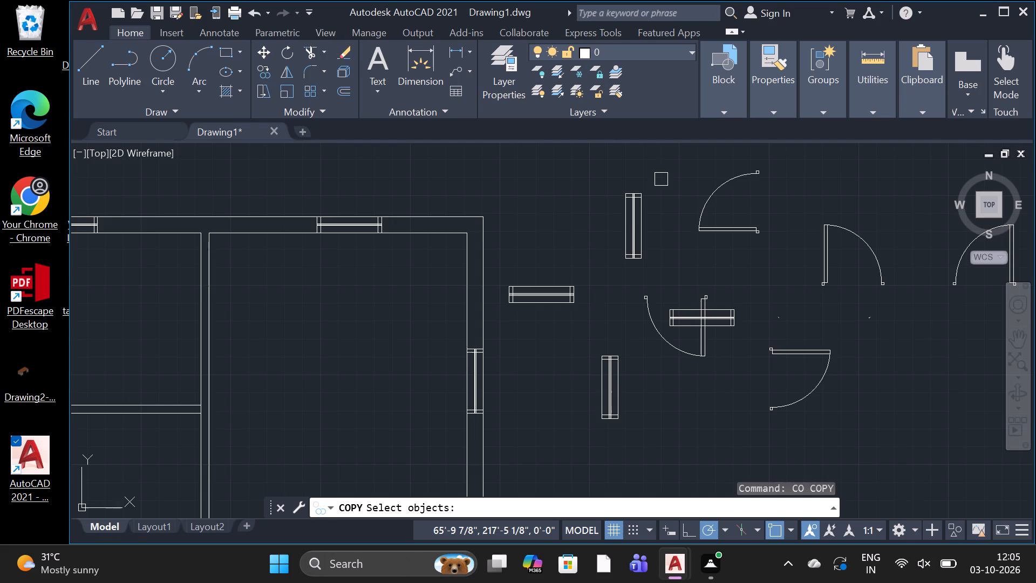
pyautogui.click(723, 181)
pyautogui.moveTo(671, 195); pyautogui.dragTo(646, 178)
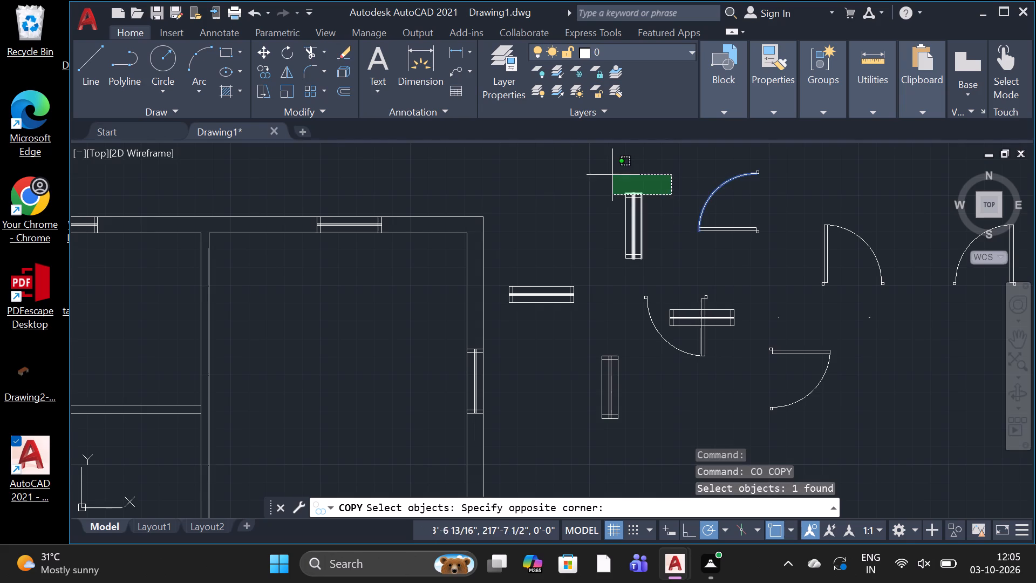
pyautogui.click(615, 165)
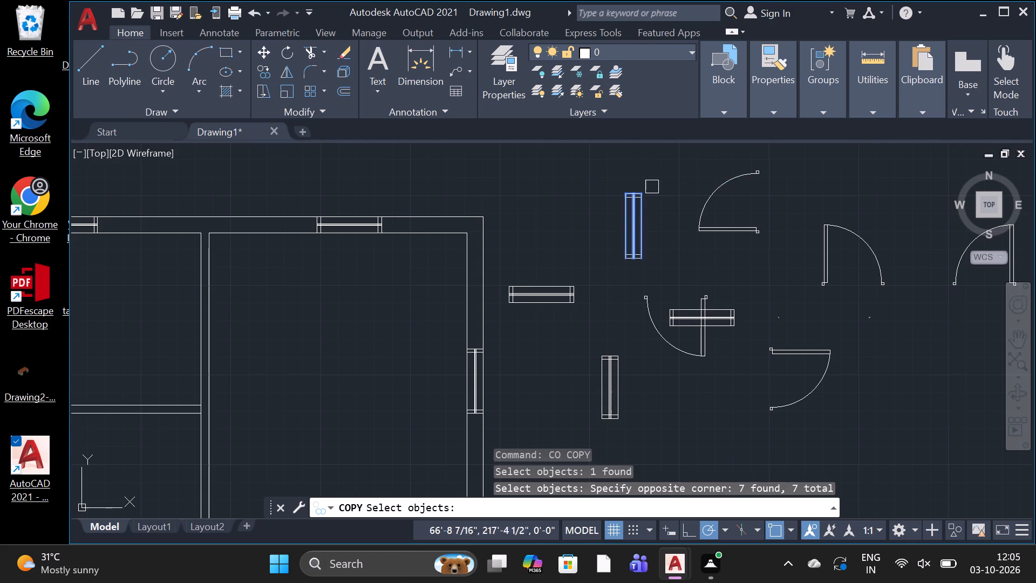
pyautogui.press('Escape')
# Copy the upper vertical window symbol beside the plan, by its centre line, into the outer left wall of the lower-left room.
pyautogui.write('CO')
pyautogui.press('space')
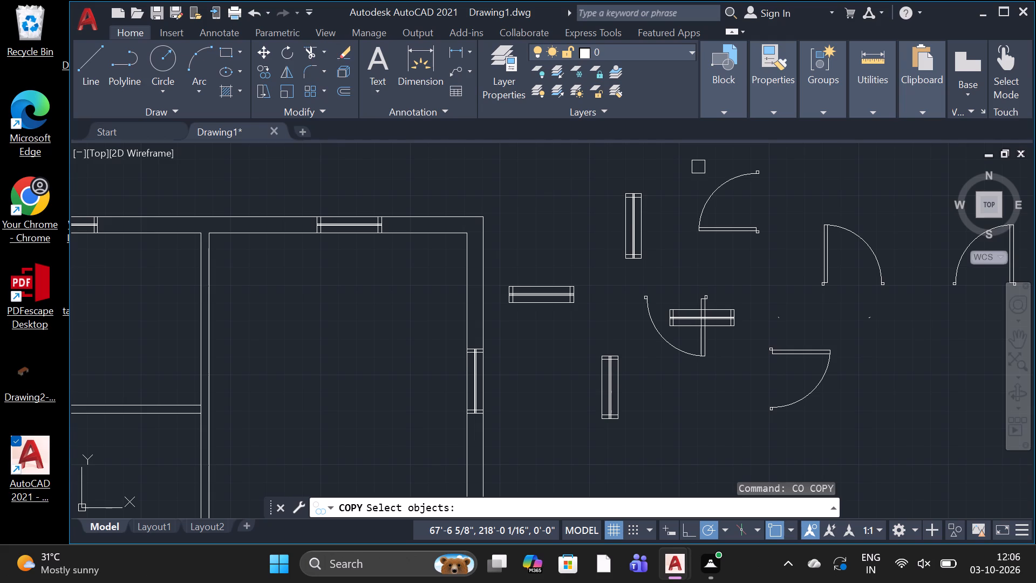
pyautogui.click(667, 168)
pyautogui.click(606, 279)
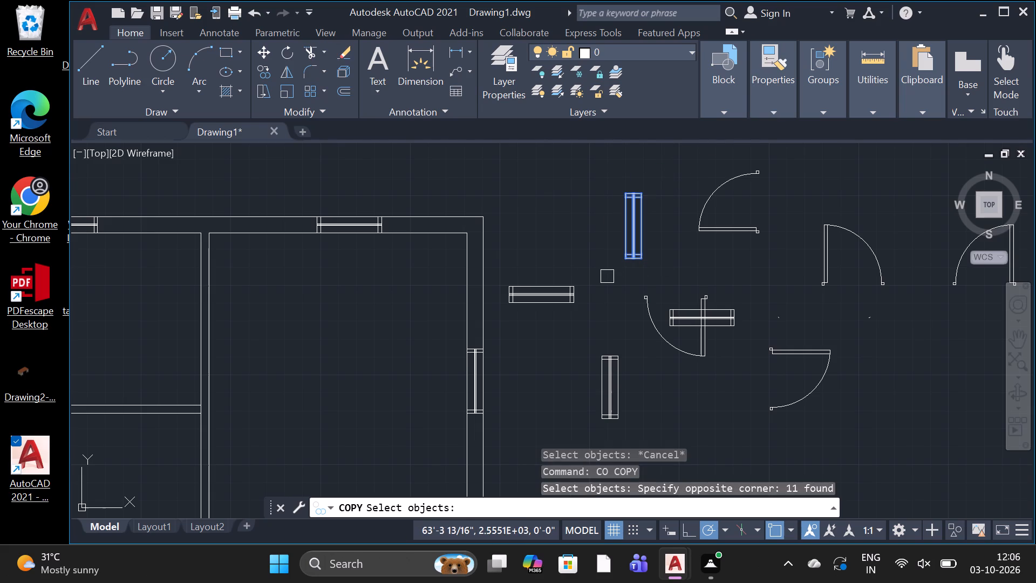
pyautogui.press('space')
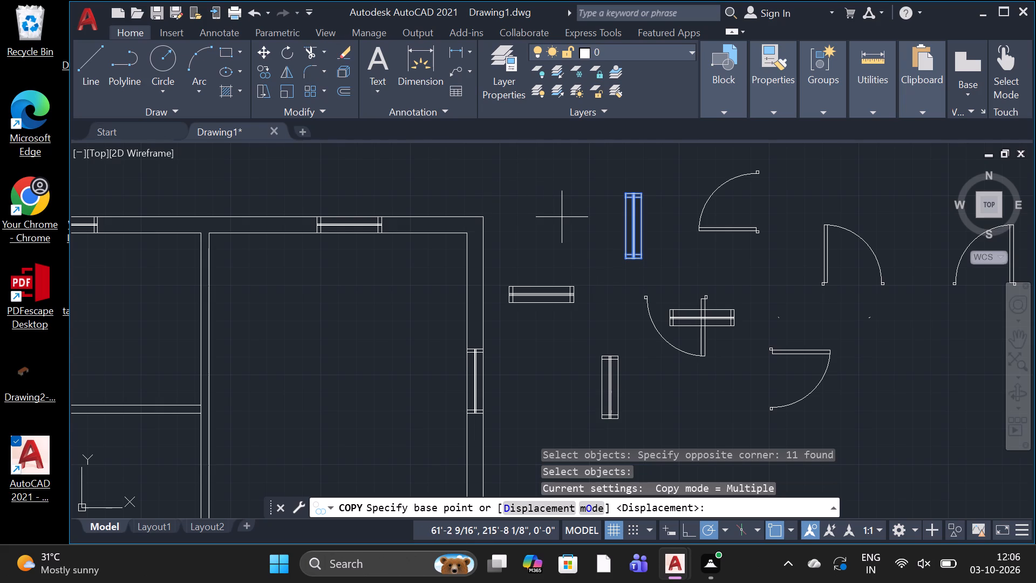
pyautogui.scroll(1, 643, 217)
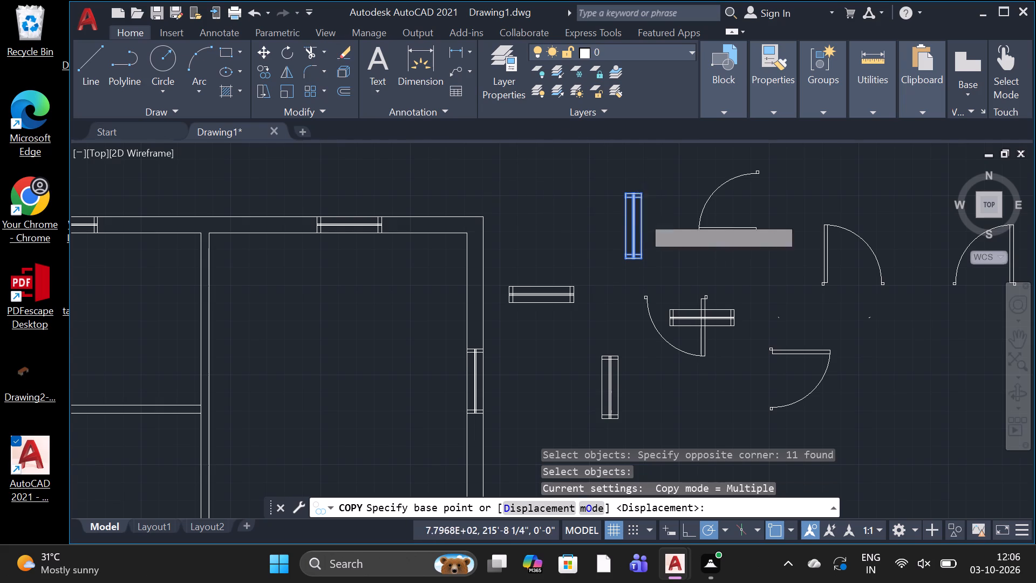
pyautogui.scroll(4, 644, 217)
pyautogui.moveTo(598, 218); pyautogui.dragTo(598, 218)
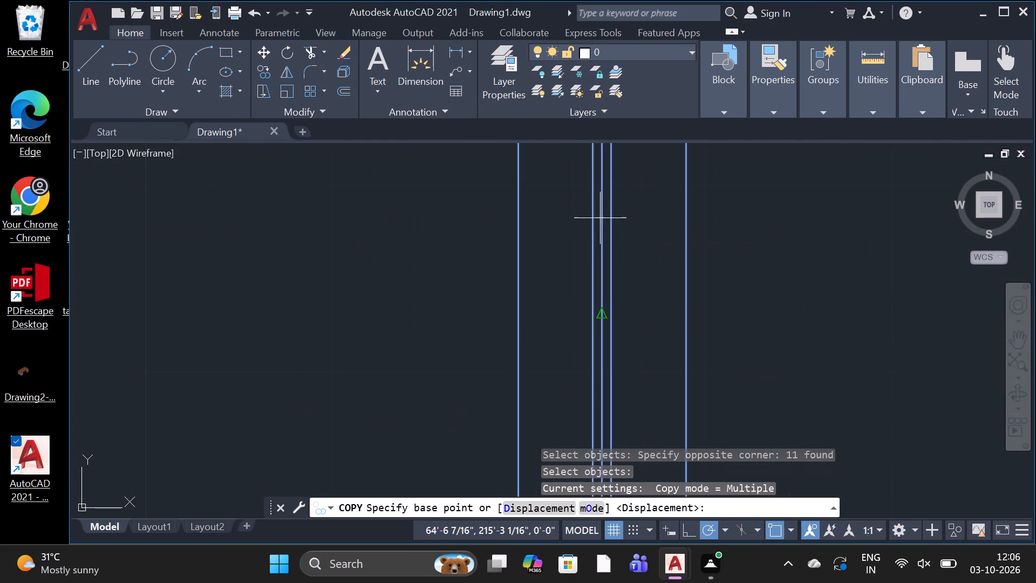
pyautogui.moveTo(598, 218); pyautogui.dragTo(585, 219)
pyautogui.scroll(-7, 526, 270)
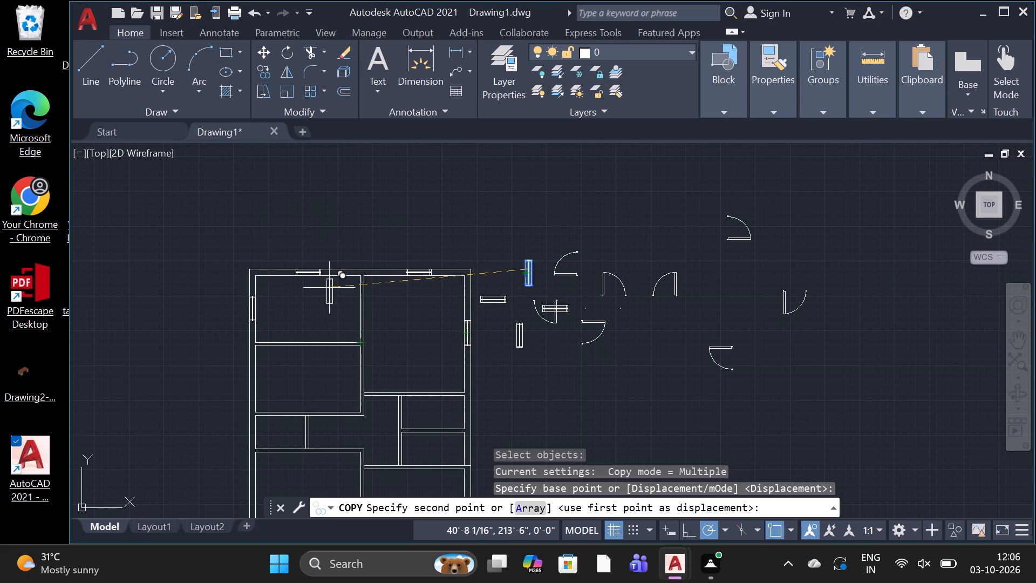
pyautogui.scroll(-4, 329, 288)
pyautogui.scroll(4, 326, 368)
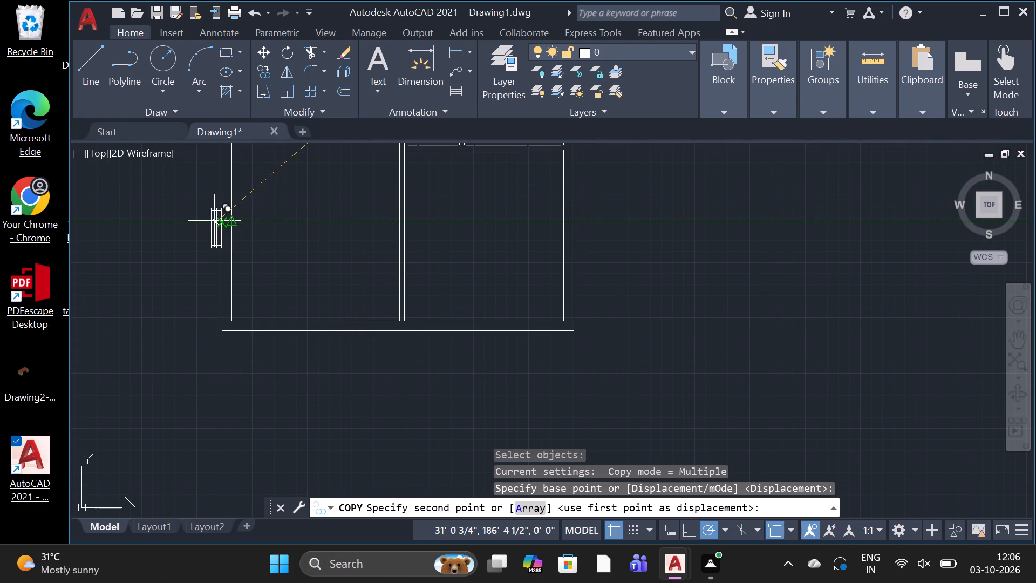
pyautogui.scroll(3, 215, 223)
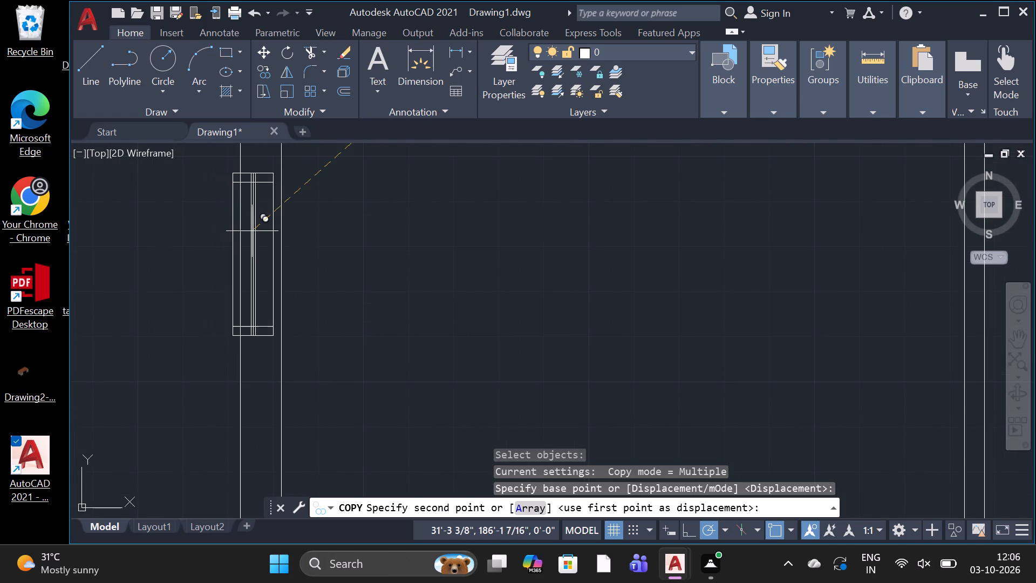
pyautogui.scroll(3, 261, 232)
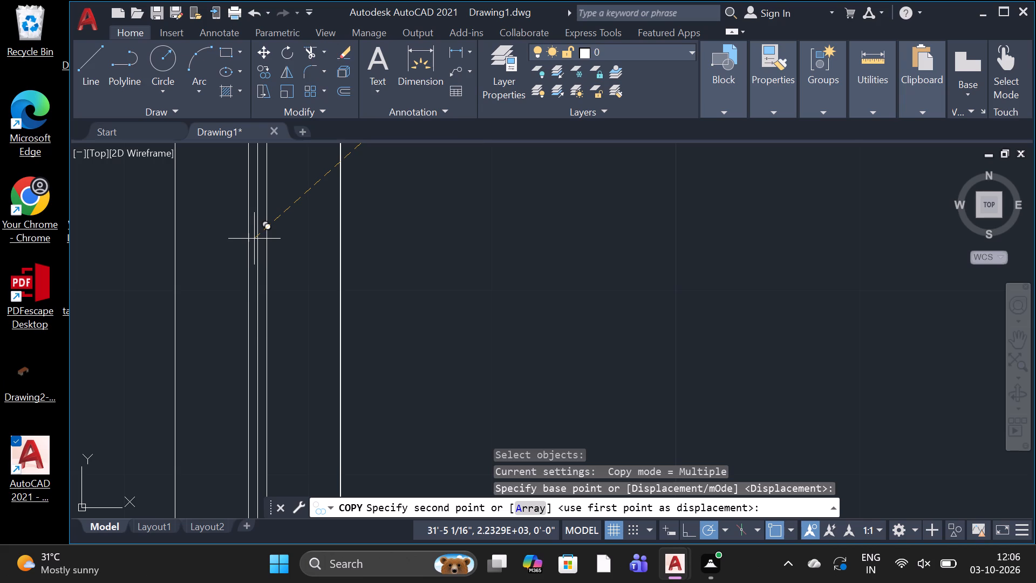
pyautogui.click(254, 239)
# Place another copy of the vertical window in the outer right wall of the lower-right room, just below its top corner.
pyautogui.scroll(-3, 254, 239)
pyautogui.scroll(-3, 337, 307)
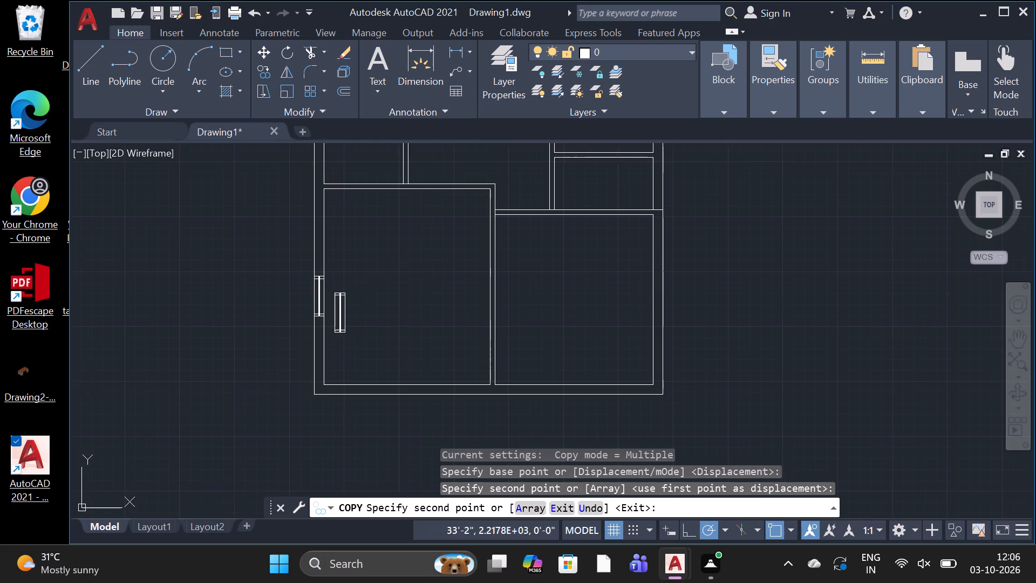
pyautogui.scroll(-1, 354, 306)
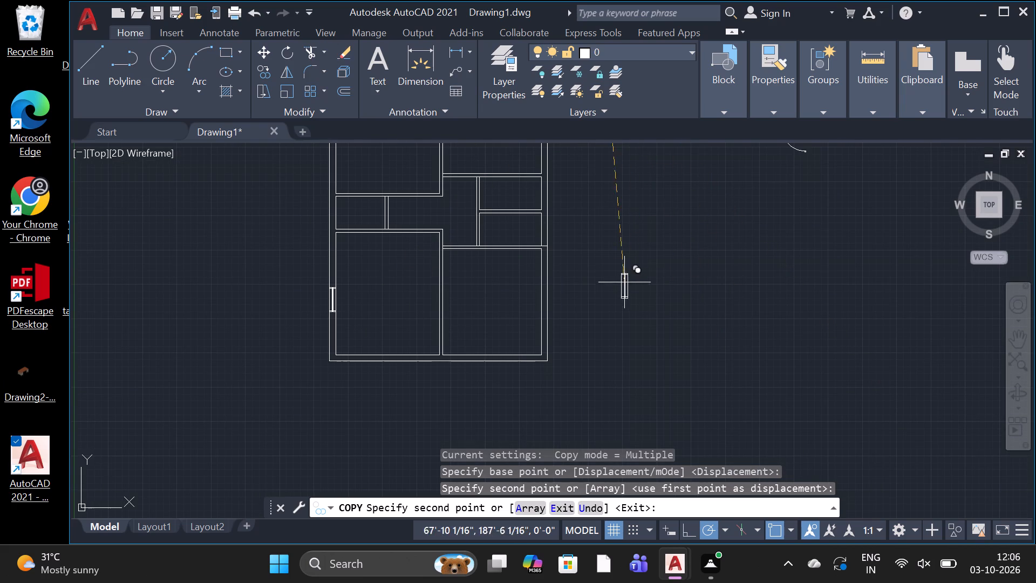
pyautogui.scroll(3, 542, 261)
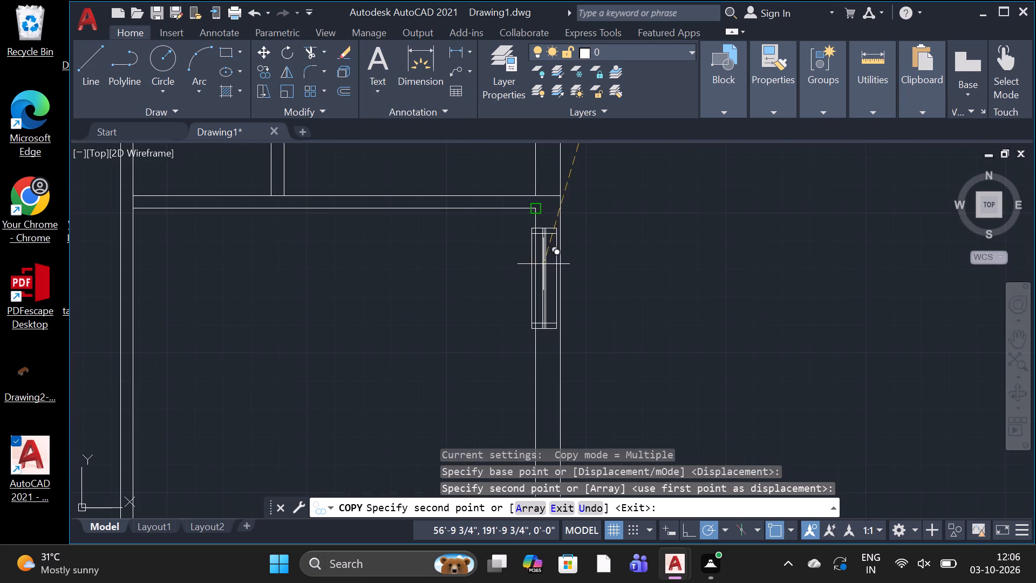
pyautogui.scroll(3, 542, 248)
pyautogui.scroll(-3, 542, 249)
pyautogui.scroll(2, 542, 249)
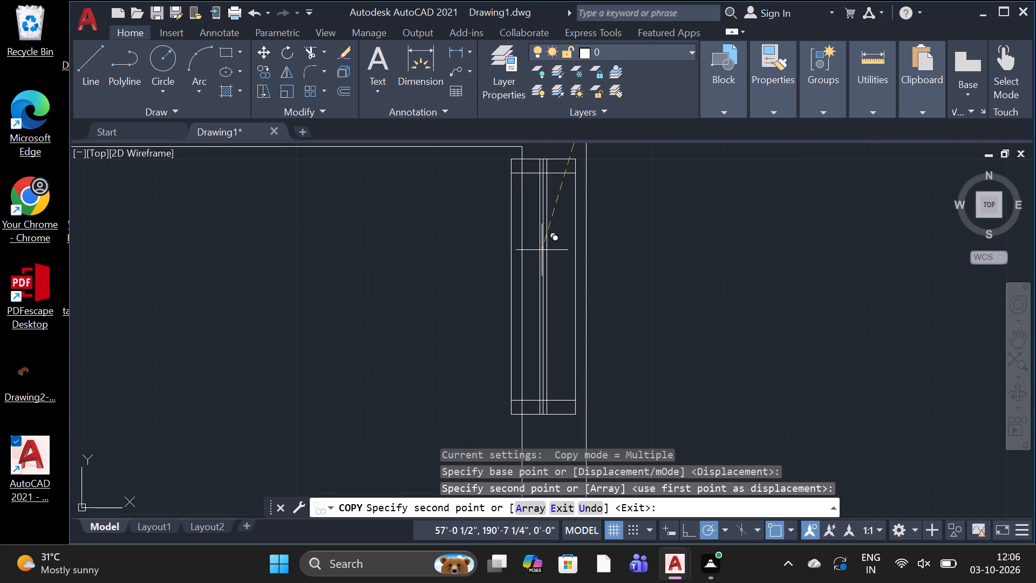
pyautogui.scroll(-1, 541, 250)
pyautogui.scroll(1, 546, 247)
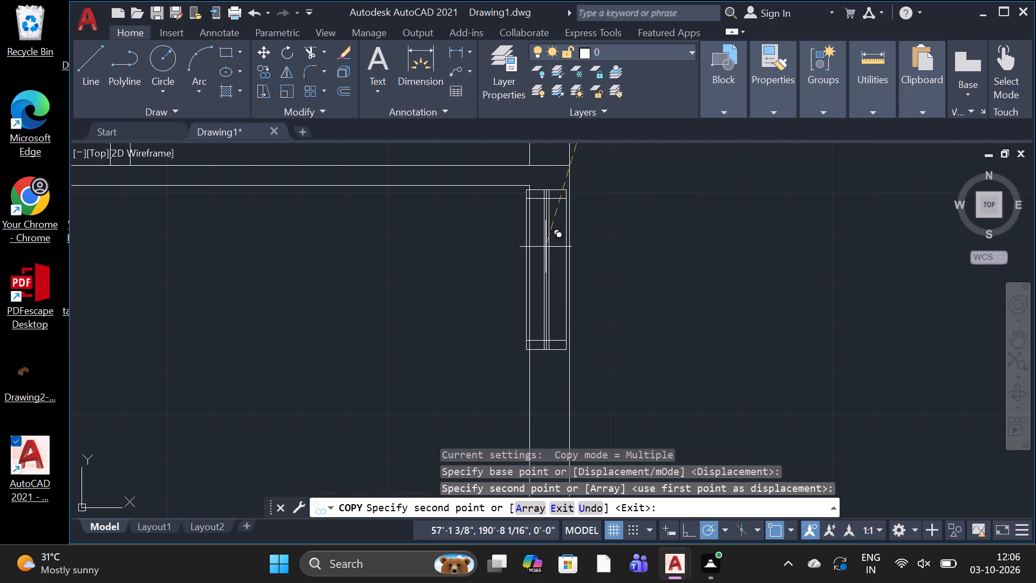
pyautogui.scroll(1, 546, 247)
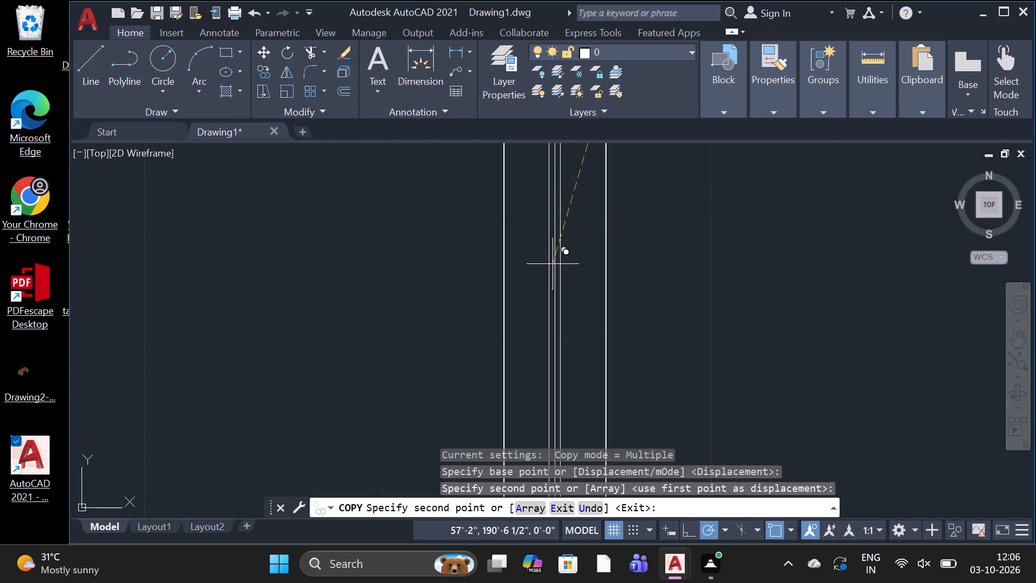
pyautogui.scroll(2, 553, 266)
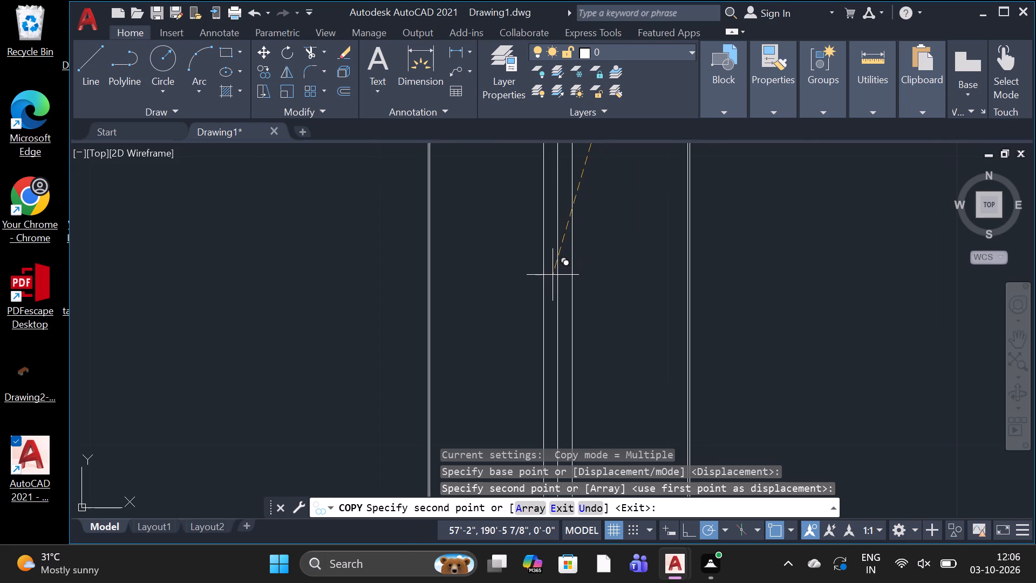
pyautogui.click(555, 273)
pyautogui.scroll(-2, 555, 273)
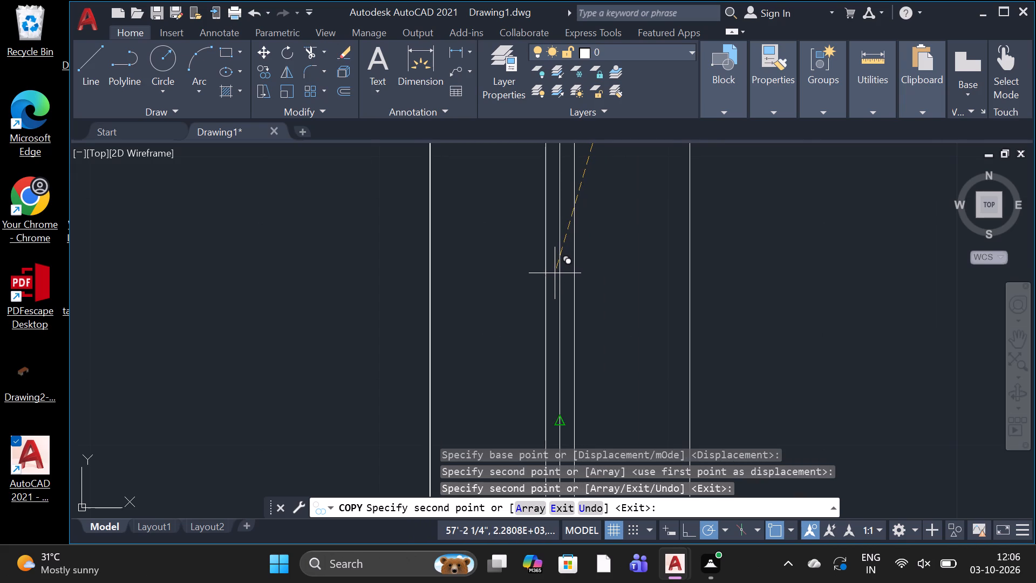
pyautogui.scroll(-8, 555, 273)
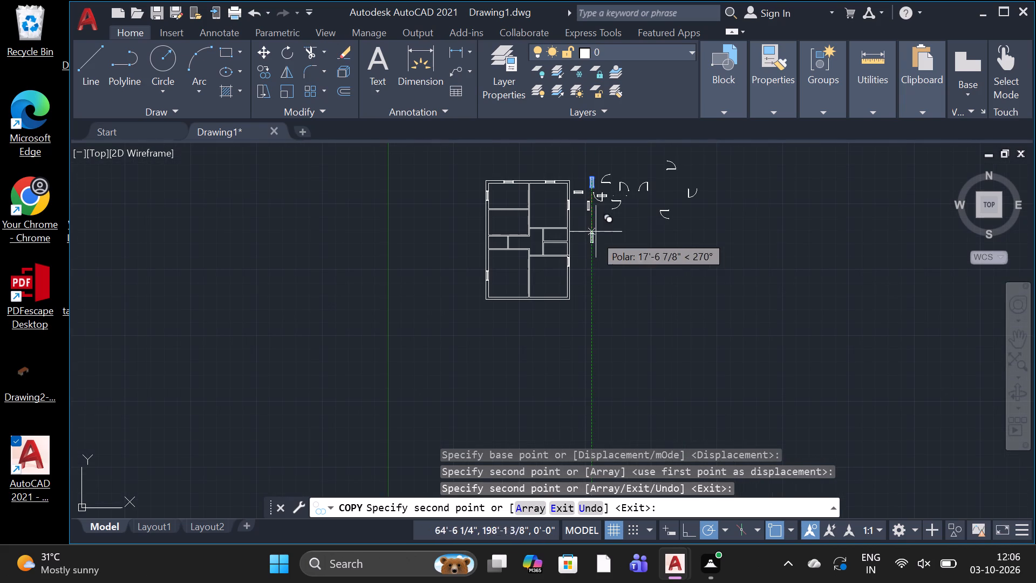
pyautogui.scroll(2, 599, 250)
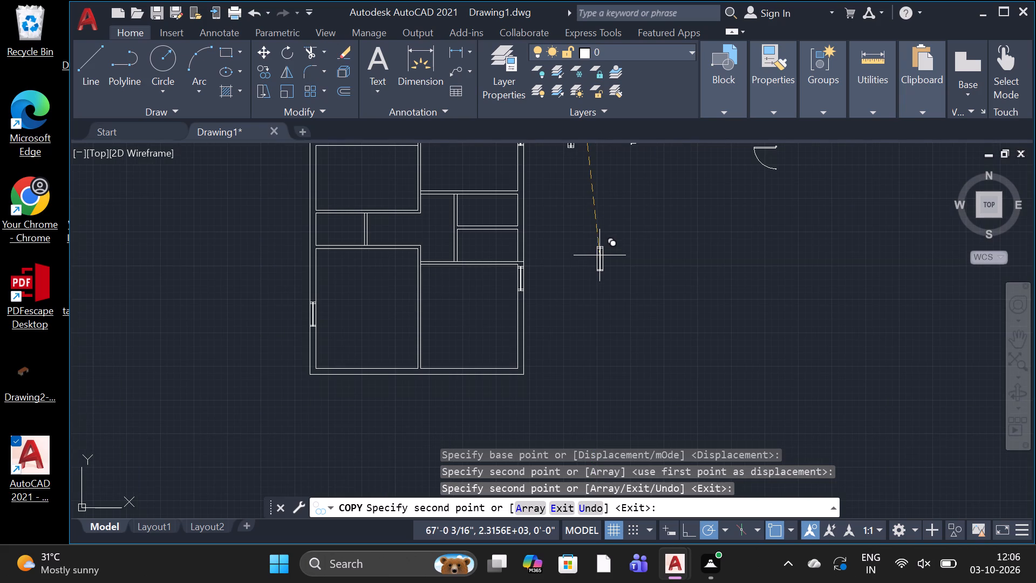
pyautogui.press('Escape')
# Copy the left horizontal window symbol beside the plan, by its centre line, into the outer bottom wall of the lower-left room.
pyautogui.scroll(-3, 600, 272)
pyautogui.scroll(3, 609, 253)
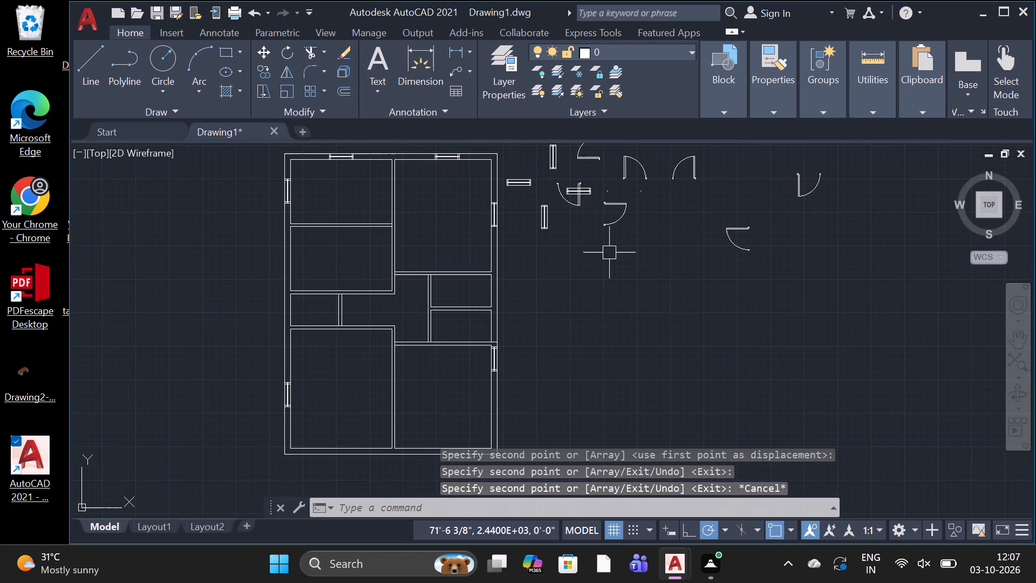
pyautogui.scroll(-2, 609, 253)
pyautogui.scroll(3, 601, 235)
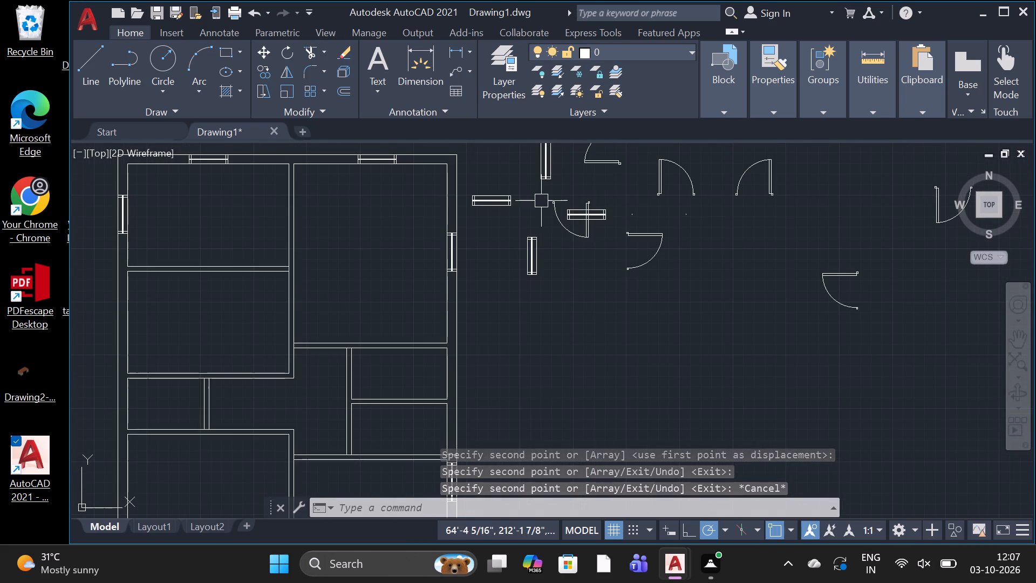
pyautogui.scroll(2, 519, 179)
pyautogui.press('c')
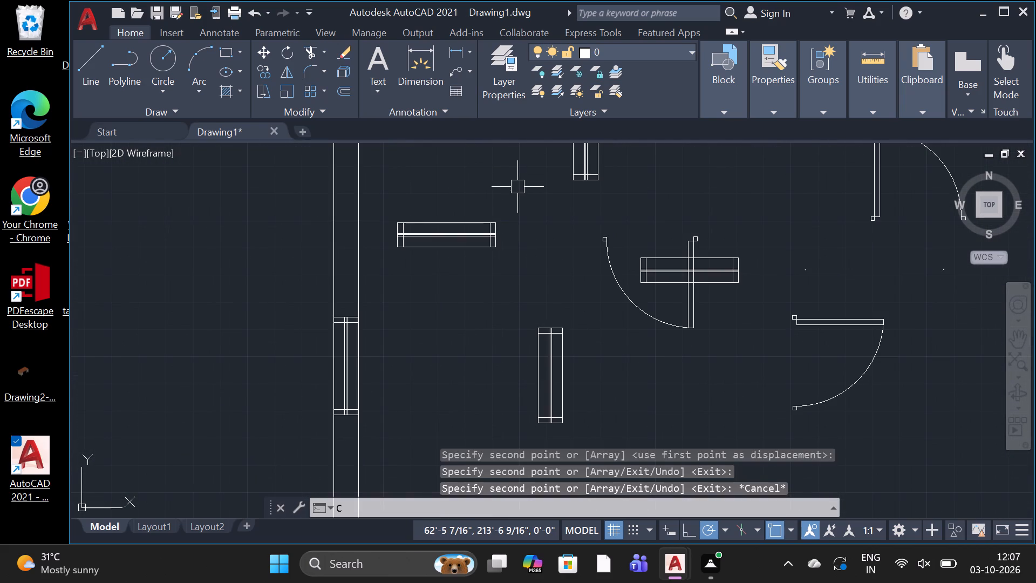
pyautogui.press('o')
pyautogui.press('space')
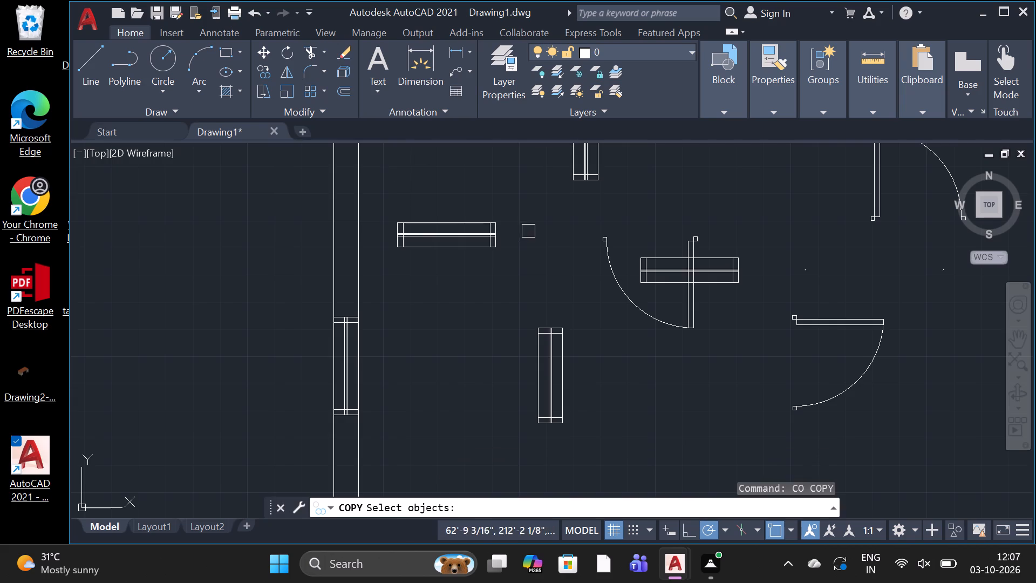
pyautogui.click(520, 201)
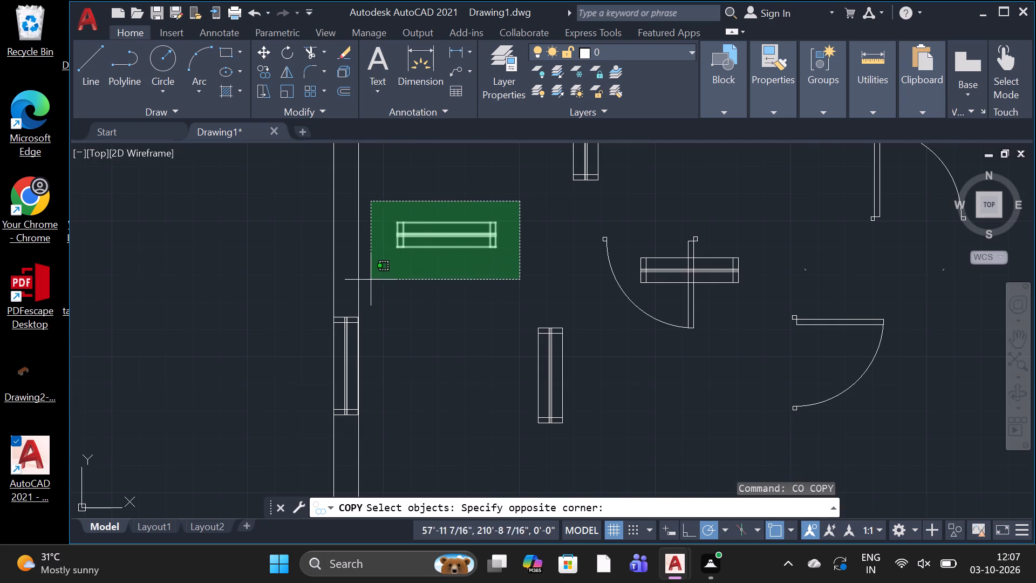
pyautogui.click(391, 284)
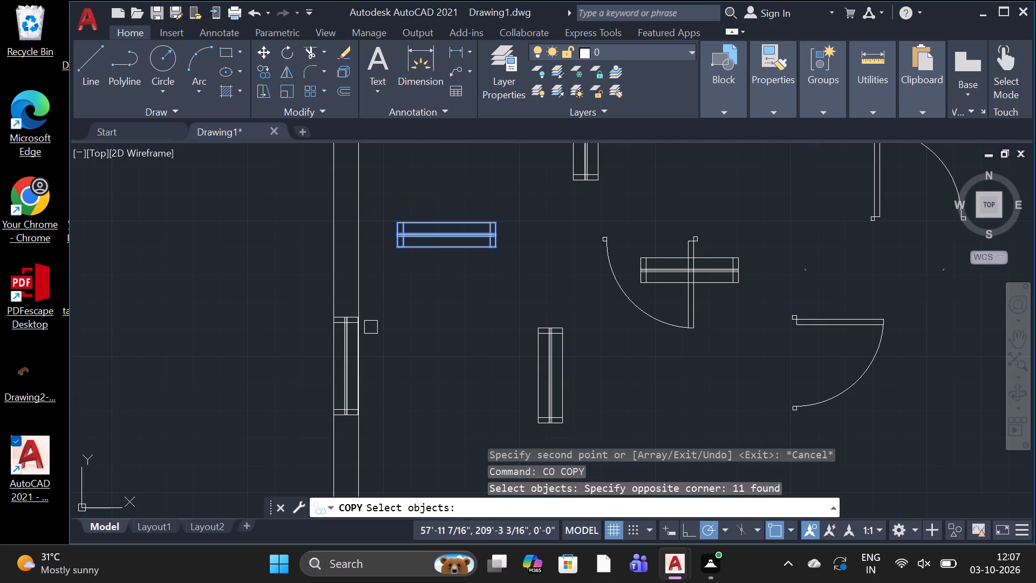
pyautogui.press('space')
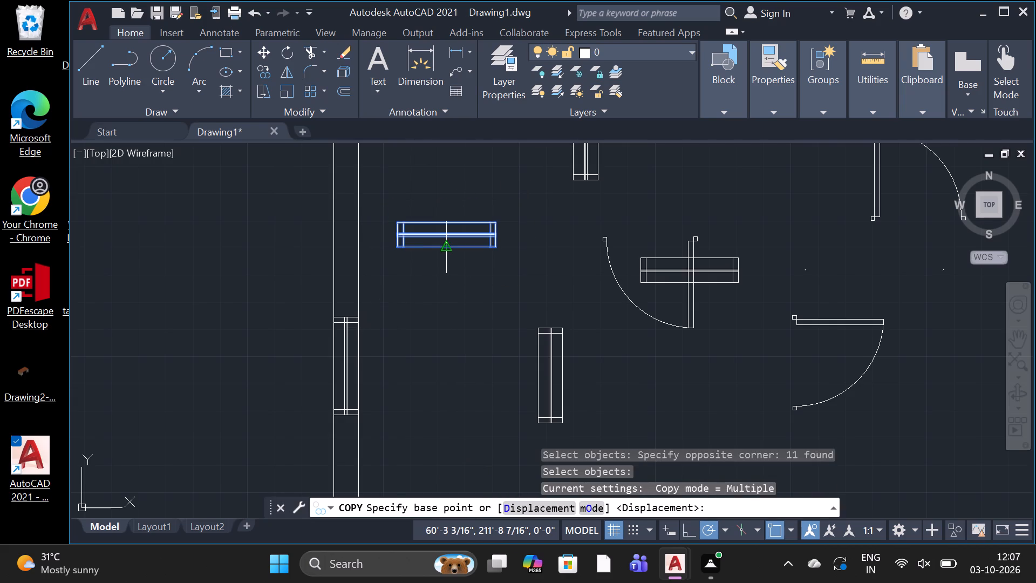
pyautogui.scroll(3, 447, 246)
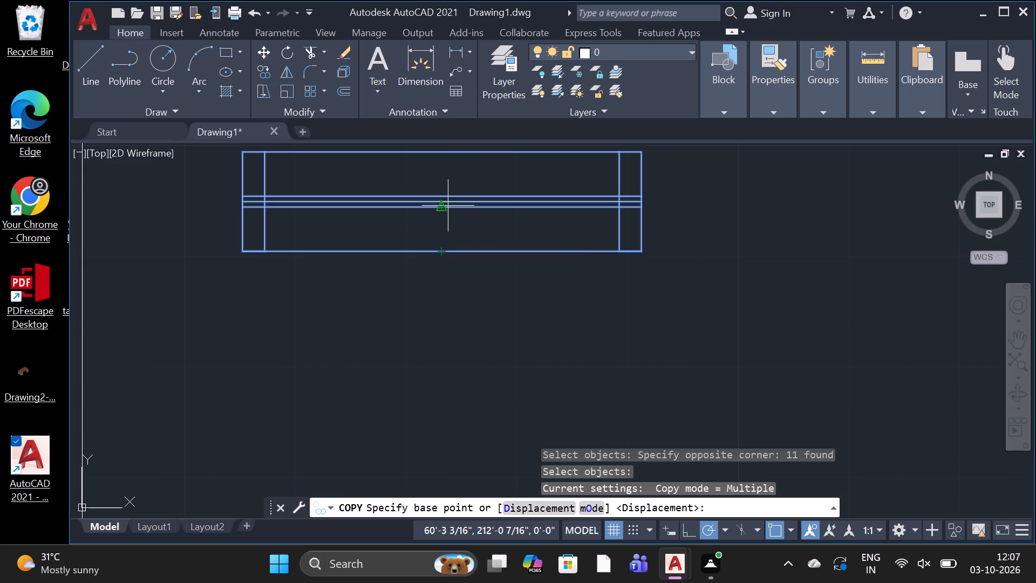
pyautogui.scroll(2, 448, 206)
pyautogui.click(447, 196)
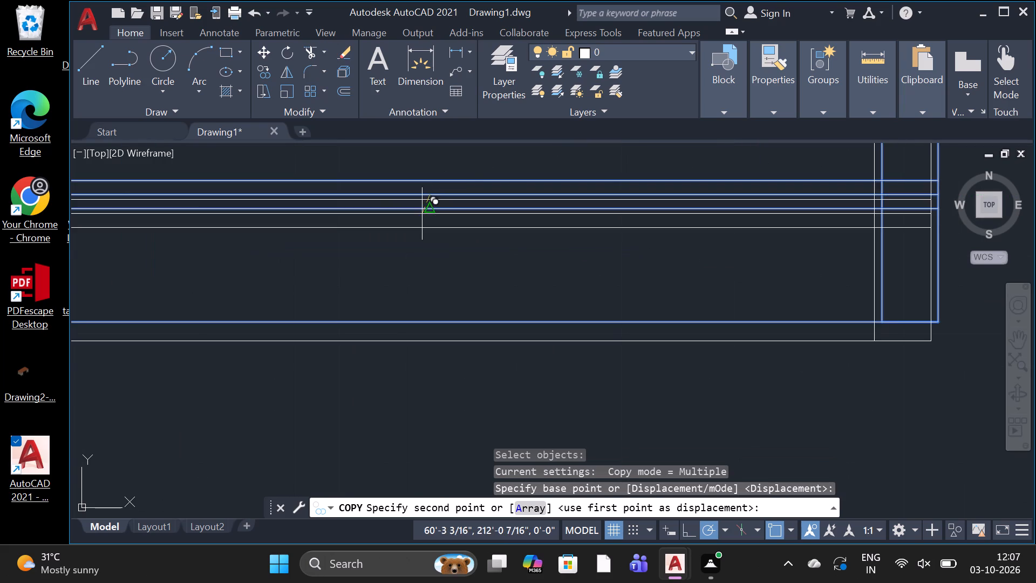
pyautogui.scroll(-8, 421, 217)
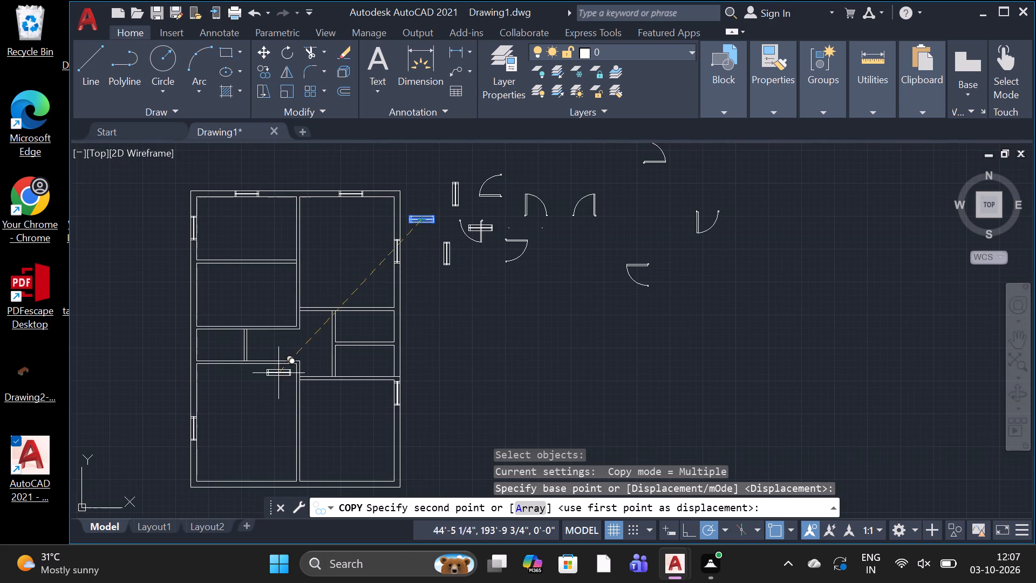
pyautogui.scroll(-3, 284, 348)
pyautogui.scroll(2, 273, 372)
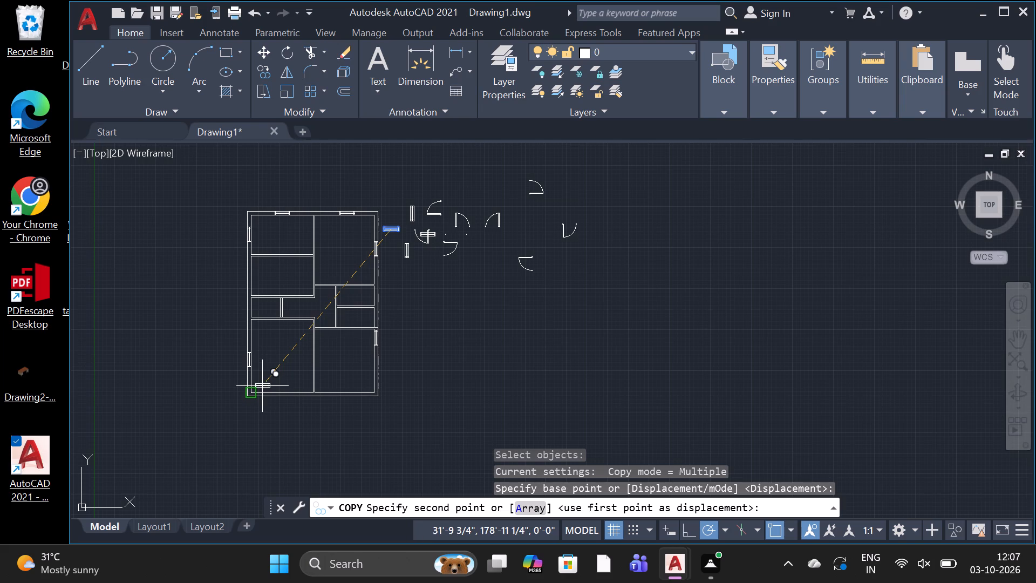
pyautogui.scroll(4, 262, 386)
pyautogui.scroll(-3, 262, 386)
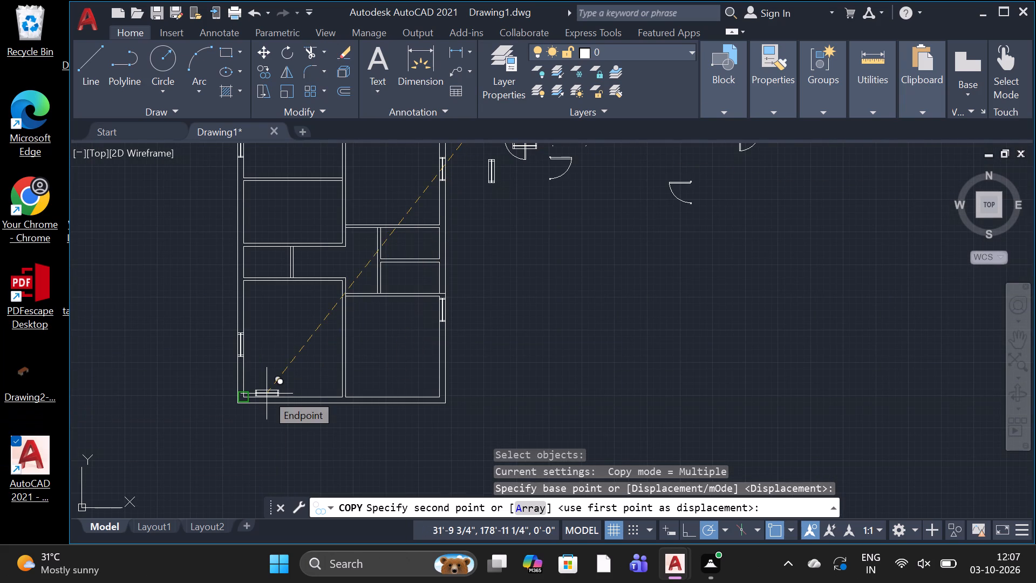
pyautogui.scroll(3, 267, 394)
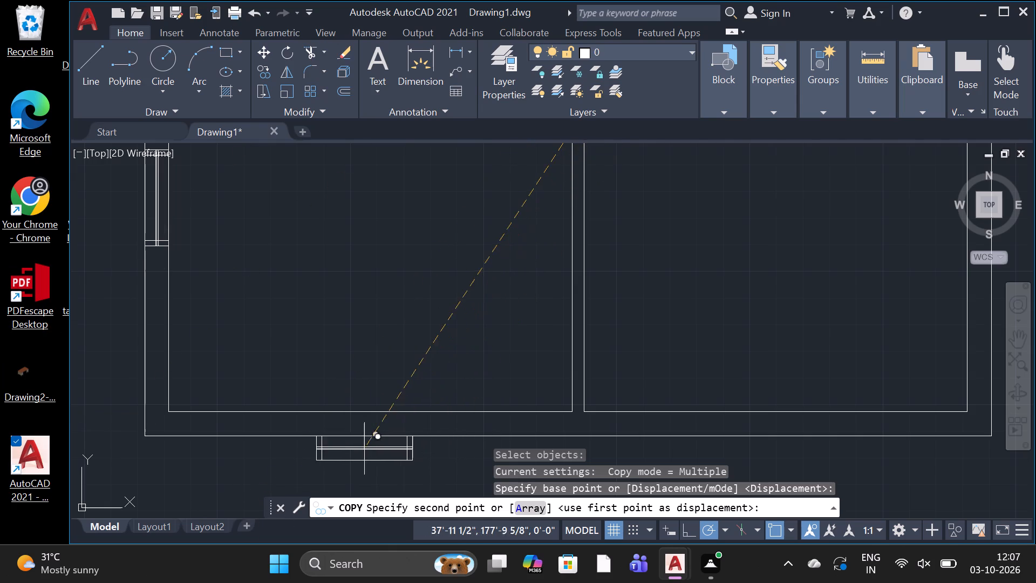
pyautogui.scroll(2, 365, 423)
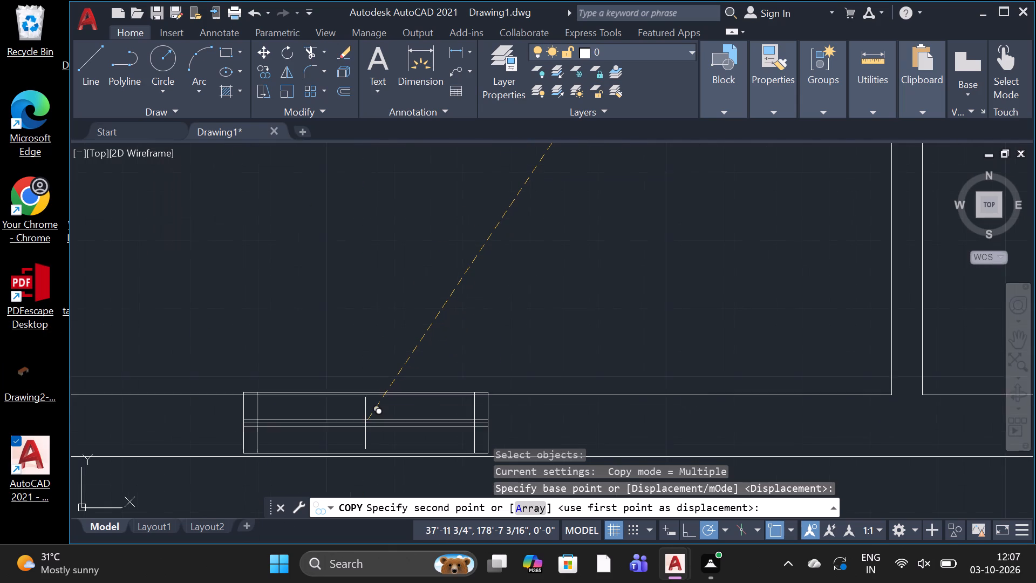
pyautogui.scroll(1, 365, 423)
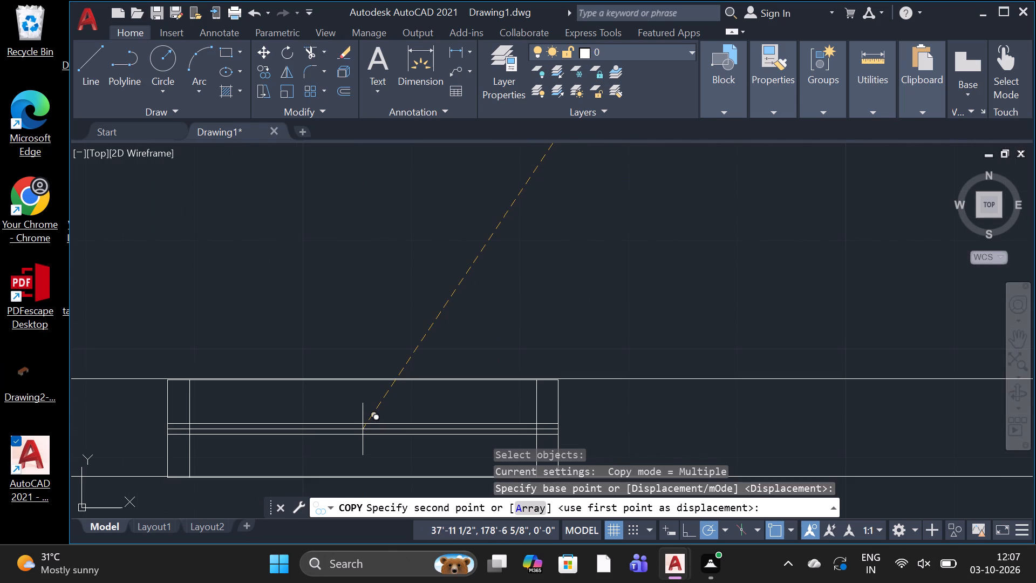
pyautogui.scroll(2, 363, 429)
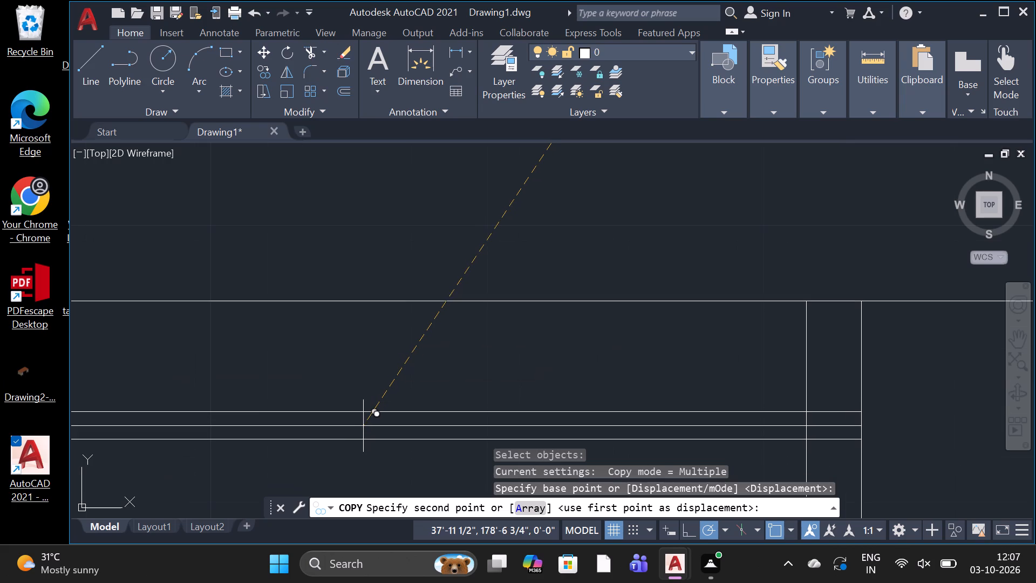
pyautogui.click(363, 426)
pyautogui.scroll(-3, 363, 425)
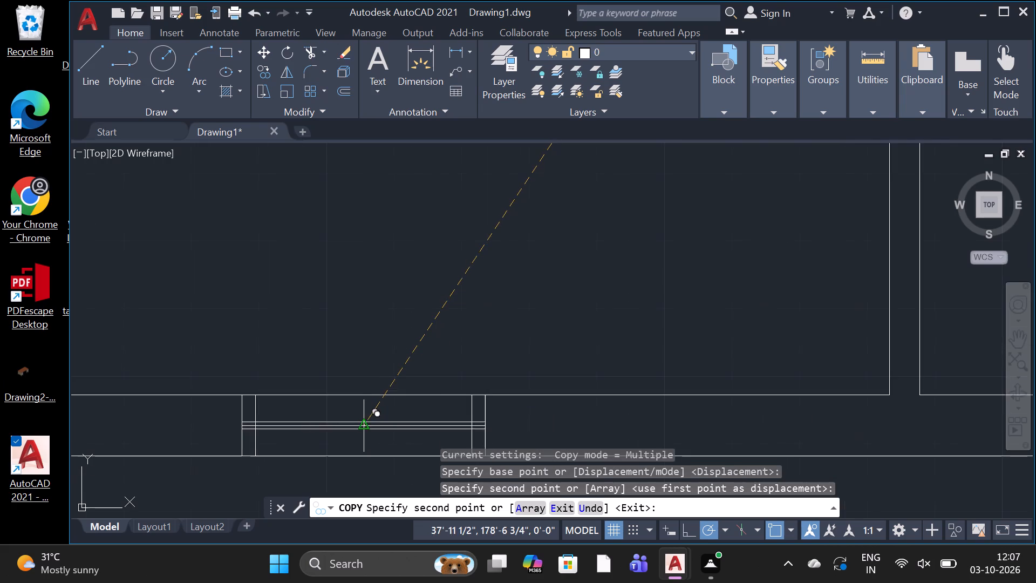
pyautogui.scroll(-5, 363, 424)
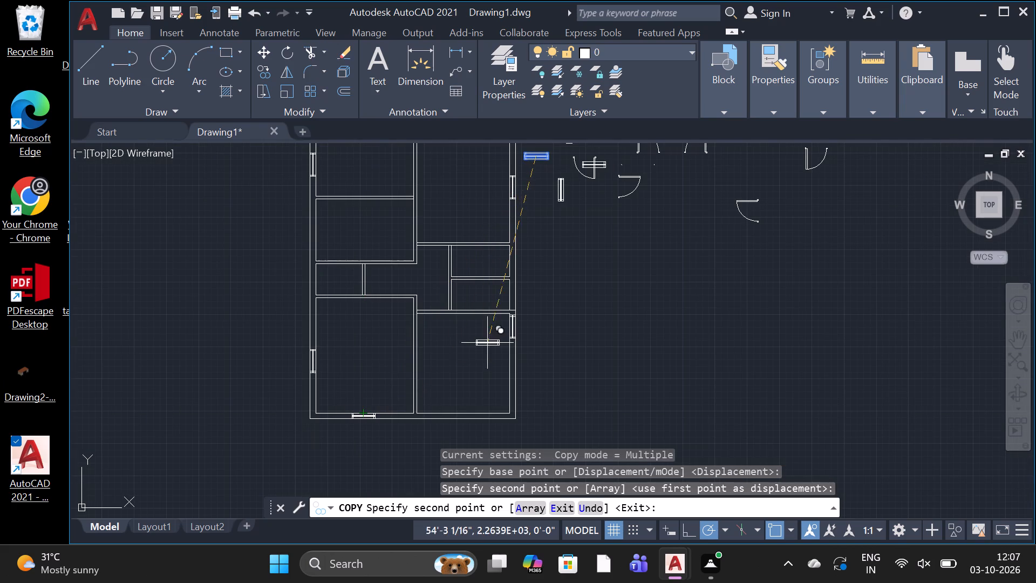
pyautogui.scroll(-2, 489, 338)
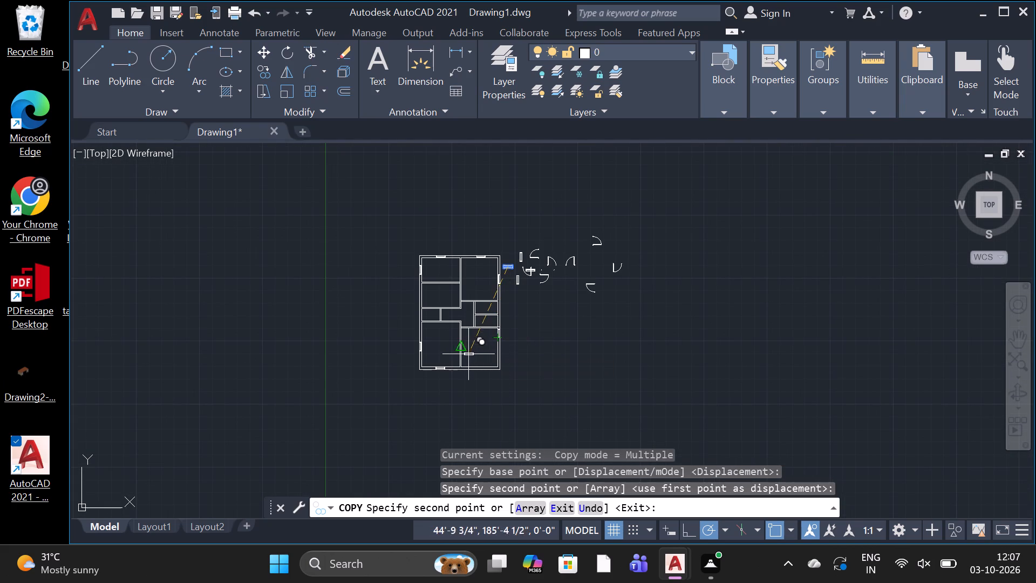
pyautogui.press('Escape')
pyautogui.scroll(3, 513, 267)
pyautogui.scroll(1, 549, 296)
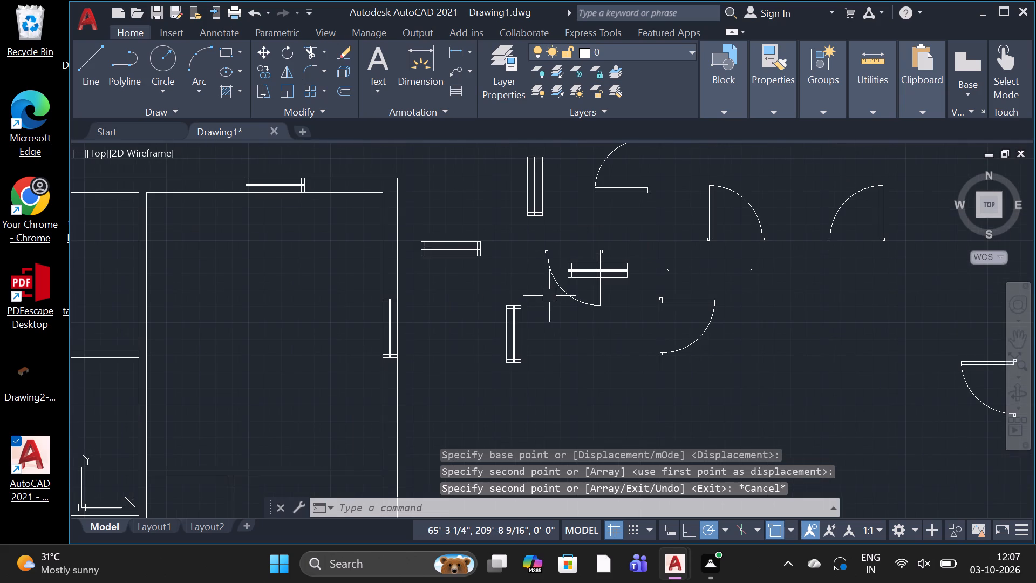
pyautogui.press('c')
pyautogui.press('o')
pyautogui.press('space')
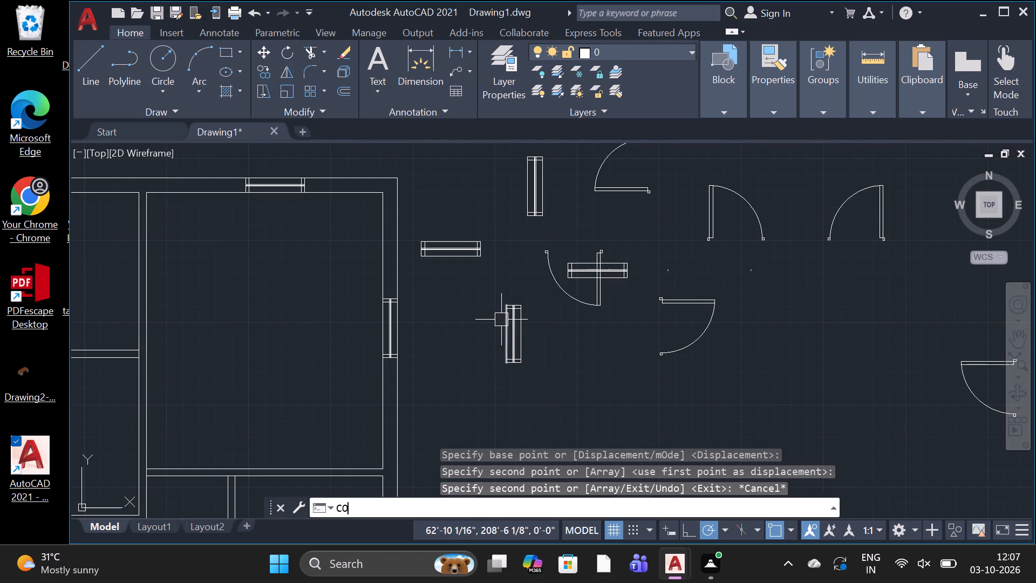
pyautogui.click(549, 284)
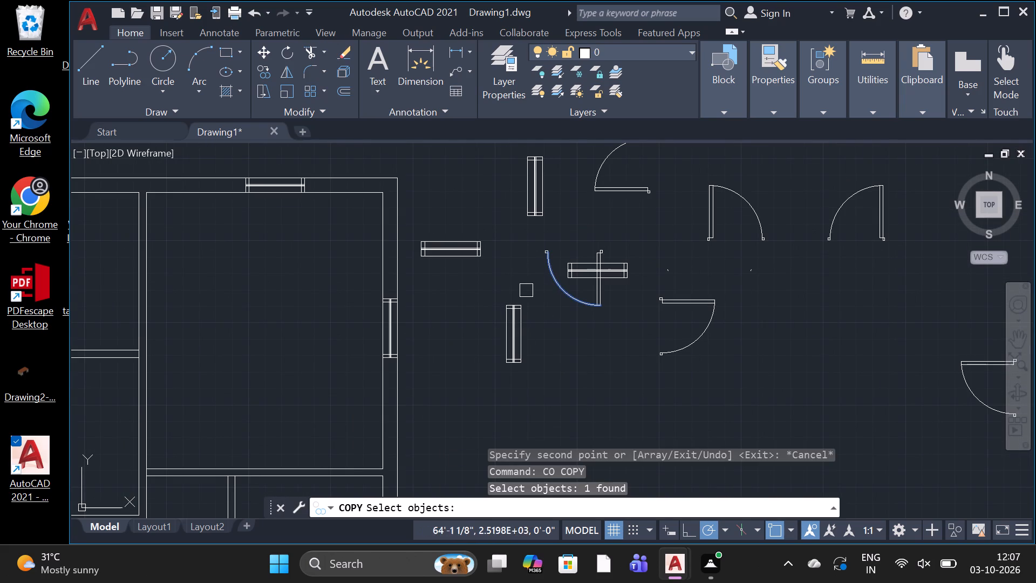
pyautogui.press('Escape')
# Copy the lower vertical window symbol beside the plan, by its centre line, into the outer right wall of the upper small room.
pyautogui.write('CO')
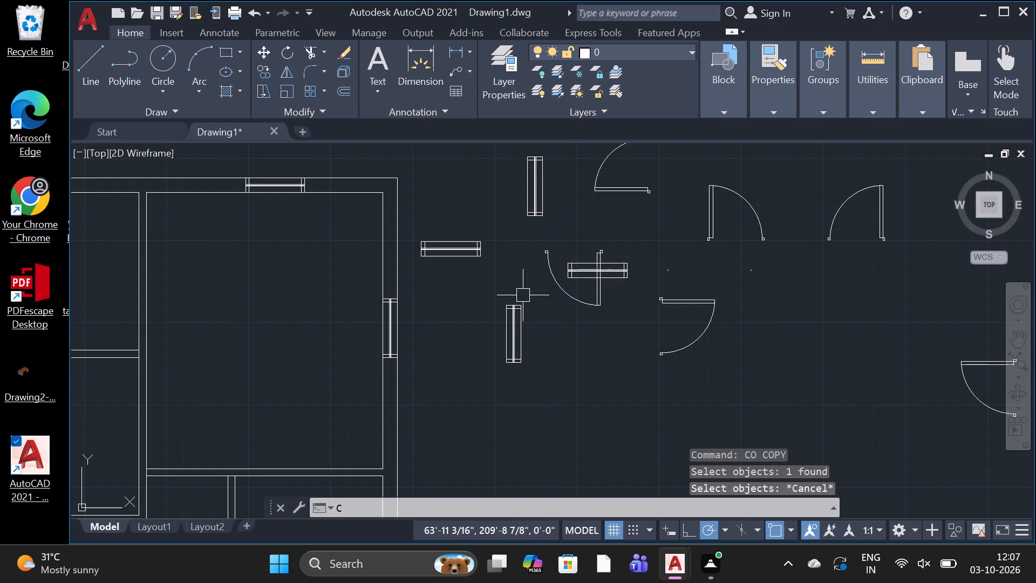
pyautogui.press('space')
pyautogui.click(524, 288)
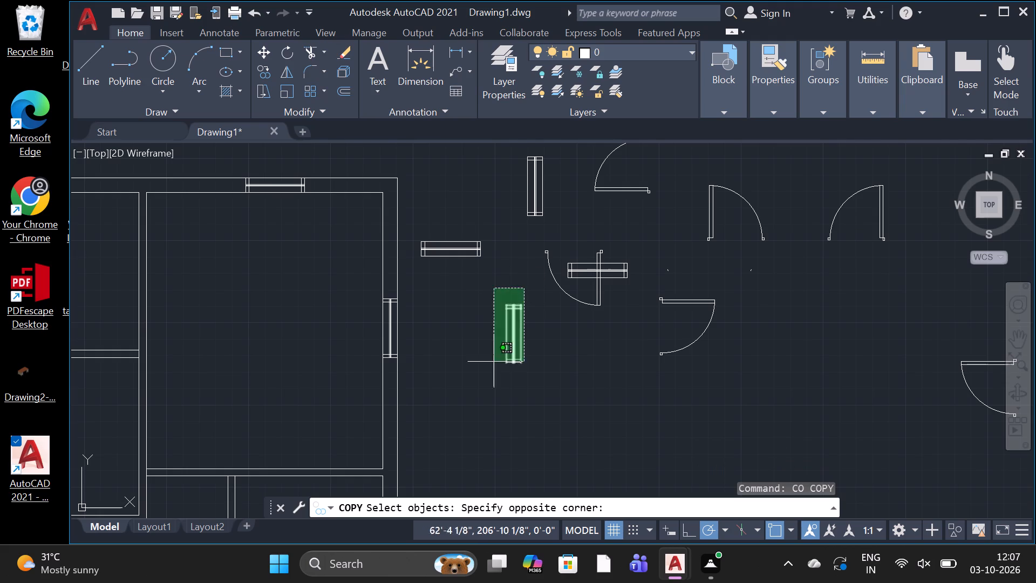
pyautogui.click(505, 387)
pyautogui.press('space')
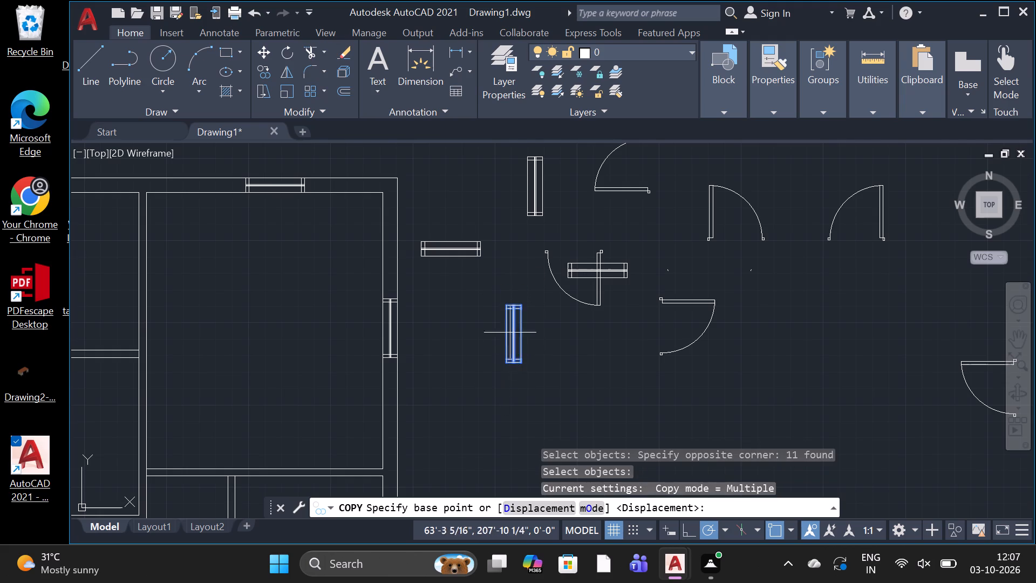
pyautogui.scroll(6, 508, 327)
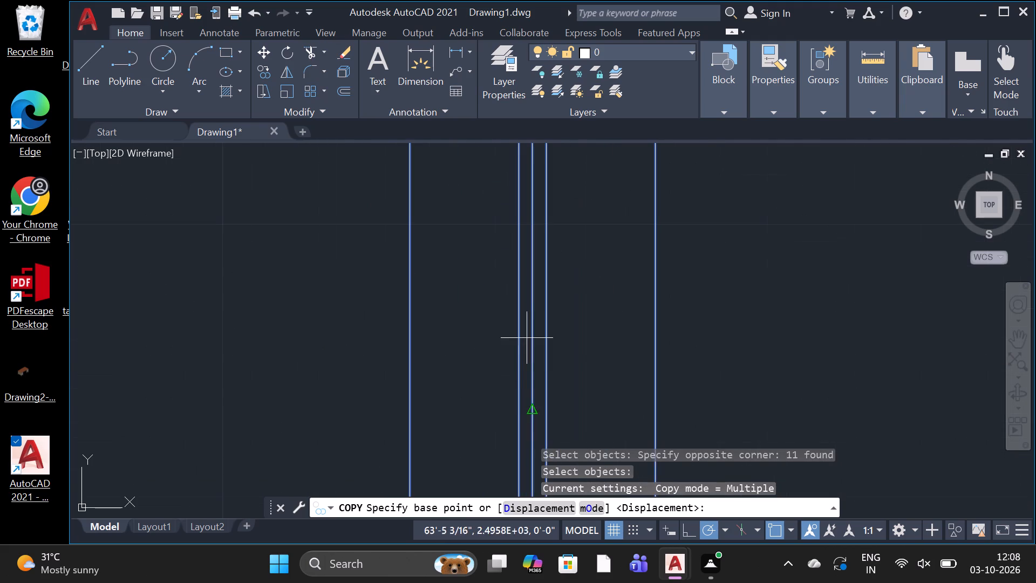
pyautogui.click(526, 362)
pyautogui.scroll(-3, 365, 392)
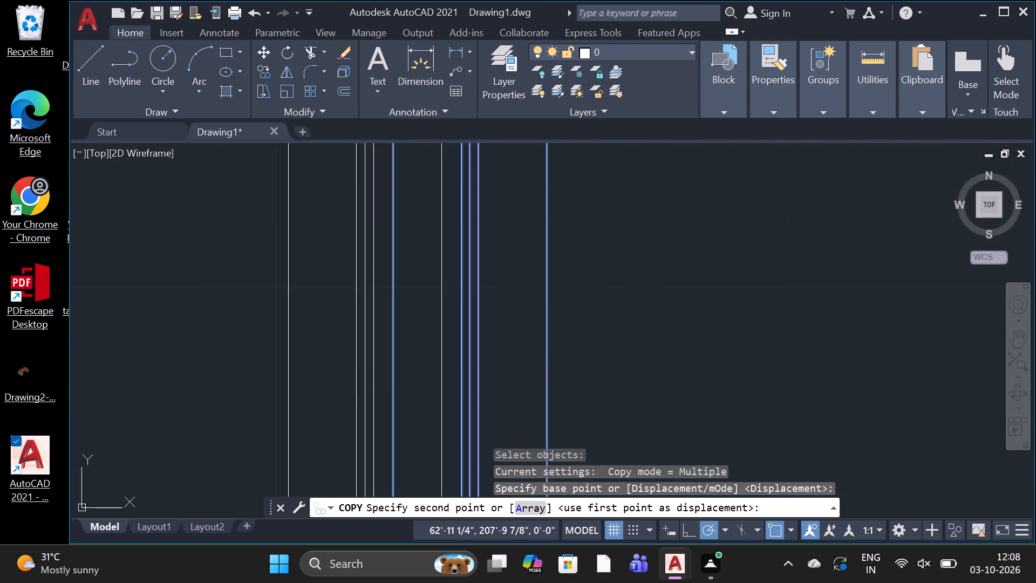
pyautogui.scroll(-3, 380, 367)
pyautogui.scroll(-3, 285, 344)
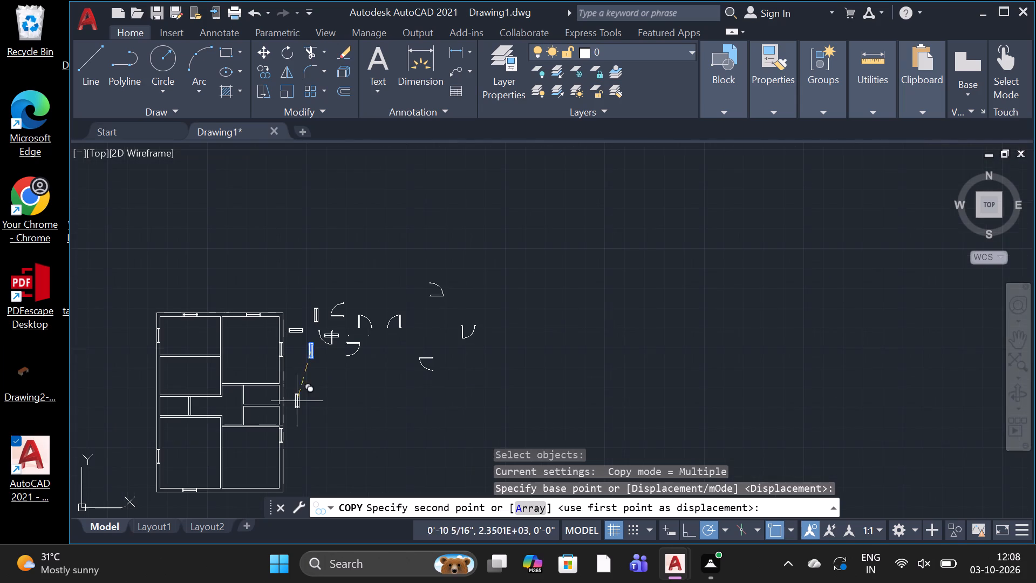
pyautogui.scroll(6, 284, 409)
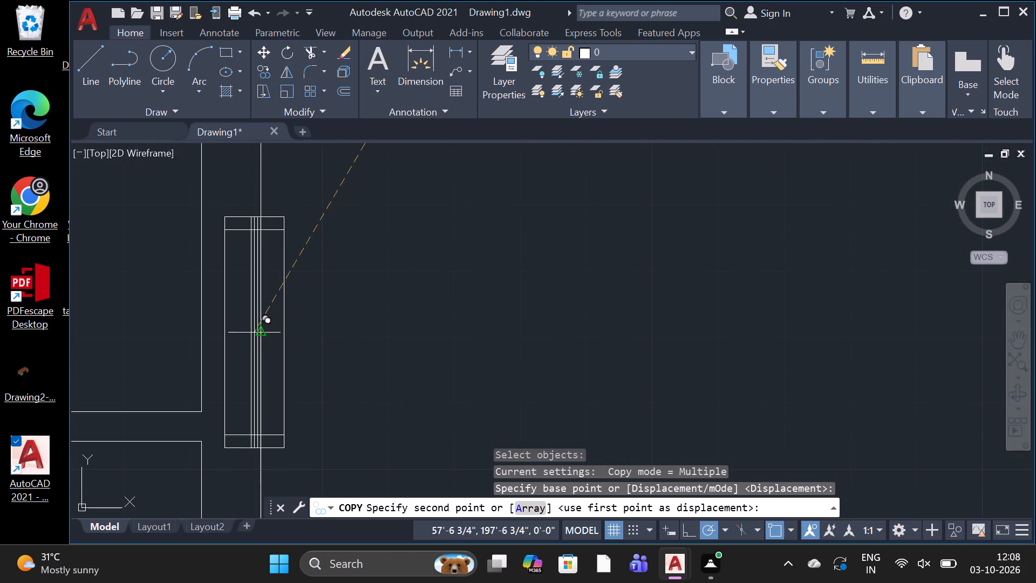
pyautogui.scroll(3, 222, 313)
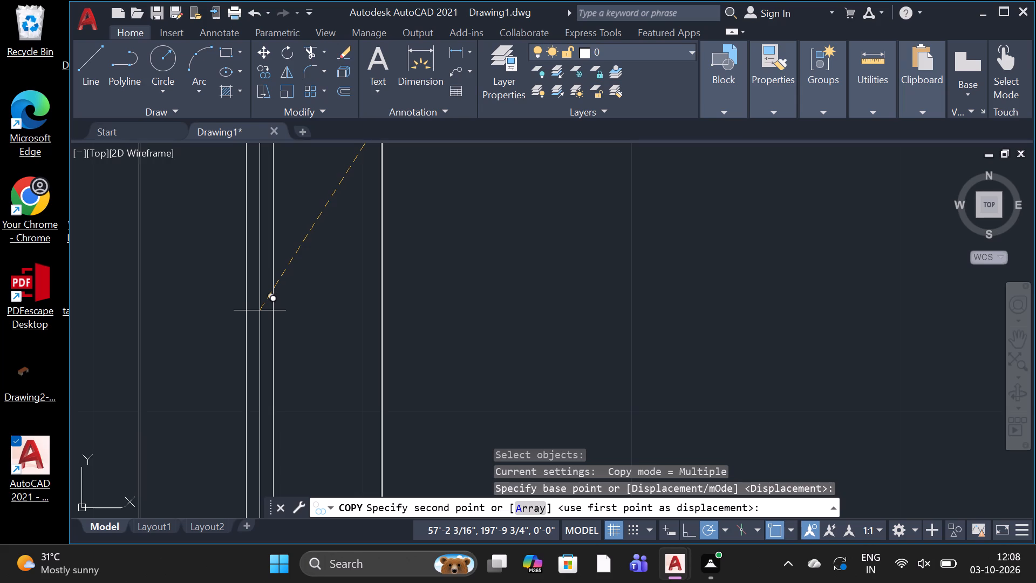
pyautogui.click(261, 311)
pyautogui.scroll(-2, 261, 312)
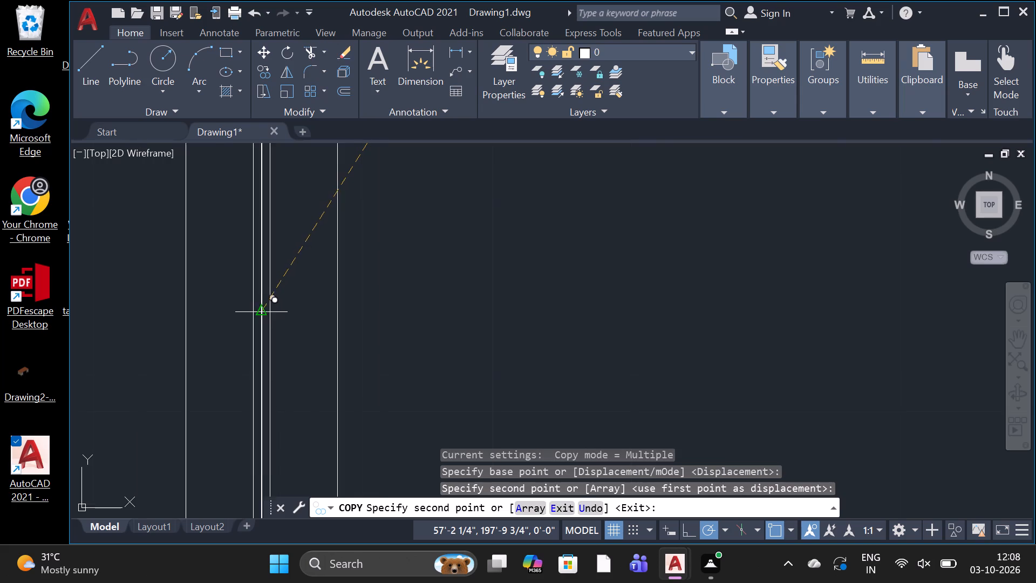
# Place another copy of the vertical window, by its centre line, in the outer right wall of the lower small room.
pyautogui.scroll(-4, 261, 311)
pyautogui.scroll(-4, 270, 402)
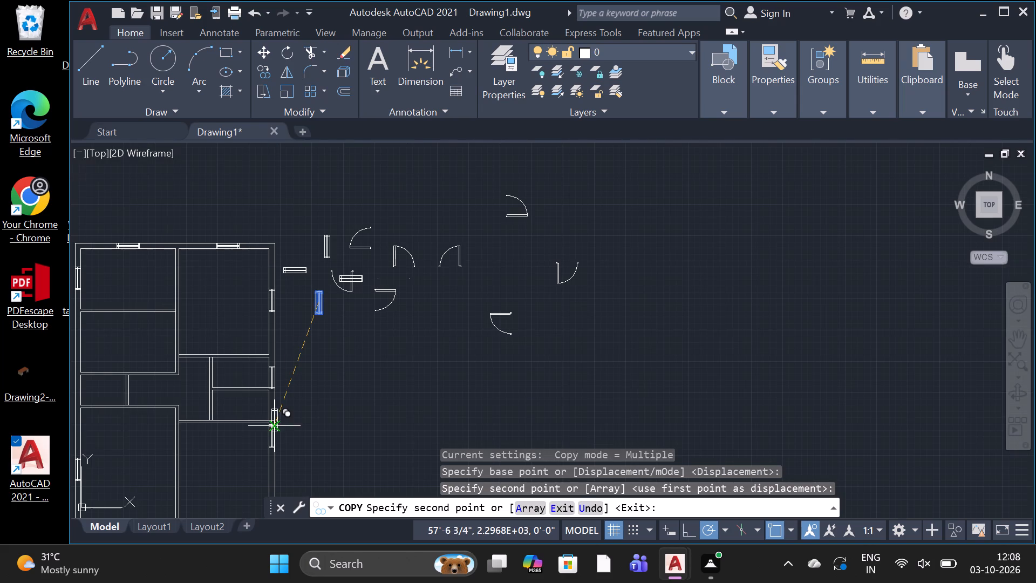
pyautogui.scroll(6, 274, 421)
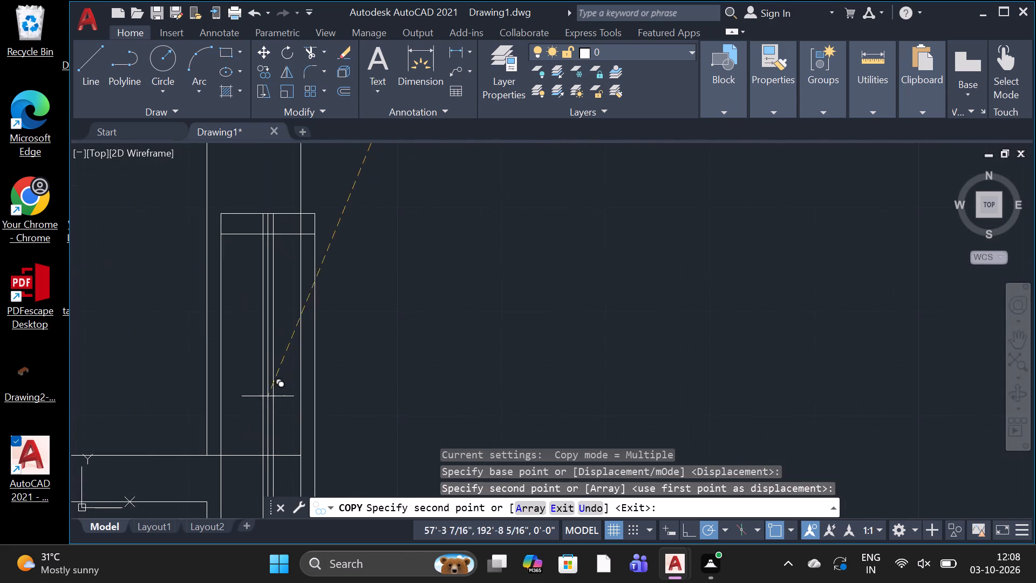
pyautogui.scroll(-1, 259, 304)
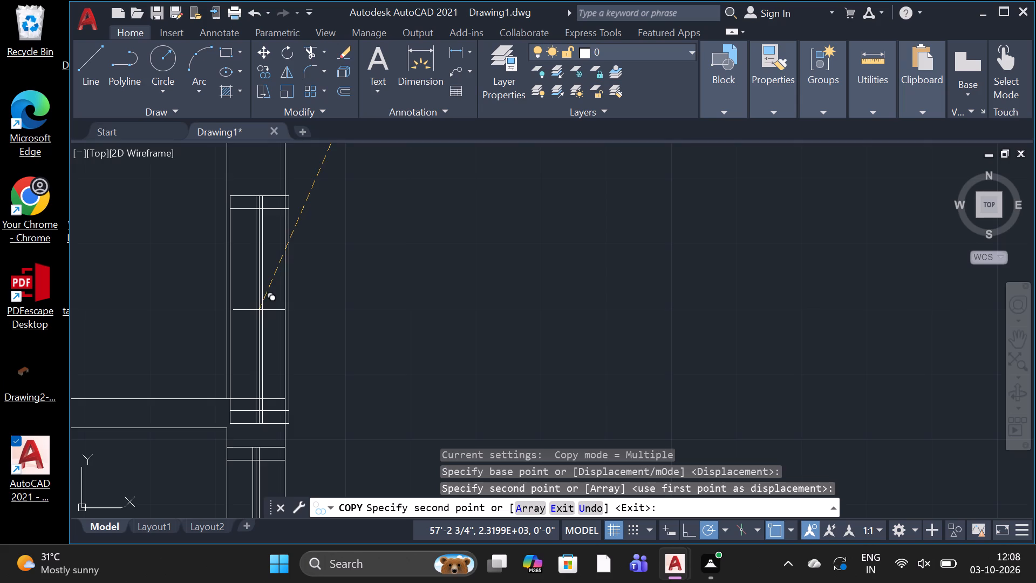
pyautogui.scroll(-2, 259, 310)
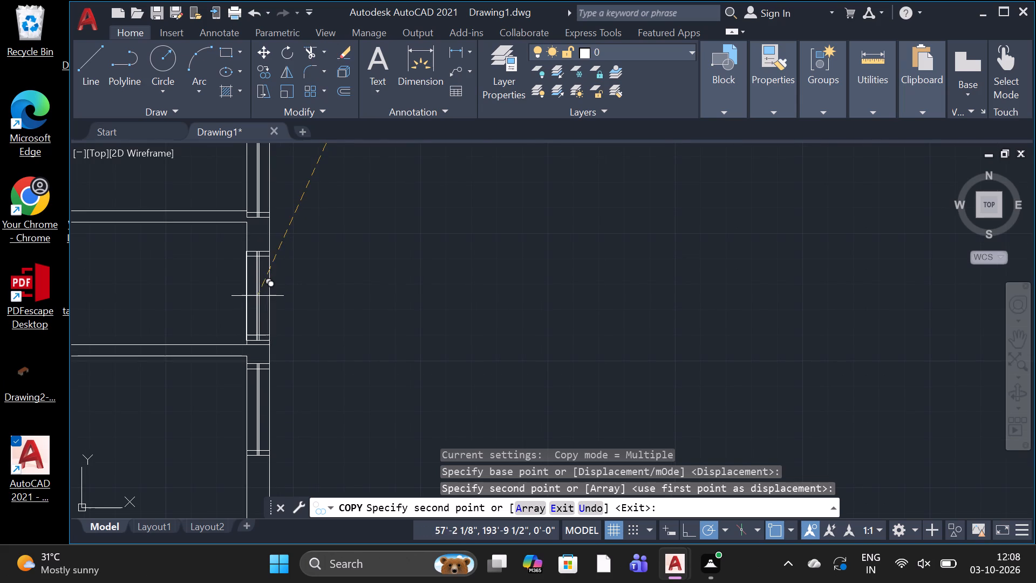
pyautogui.scroll(2, 257, 296)
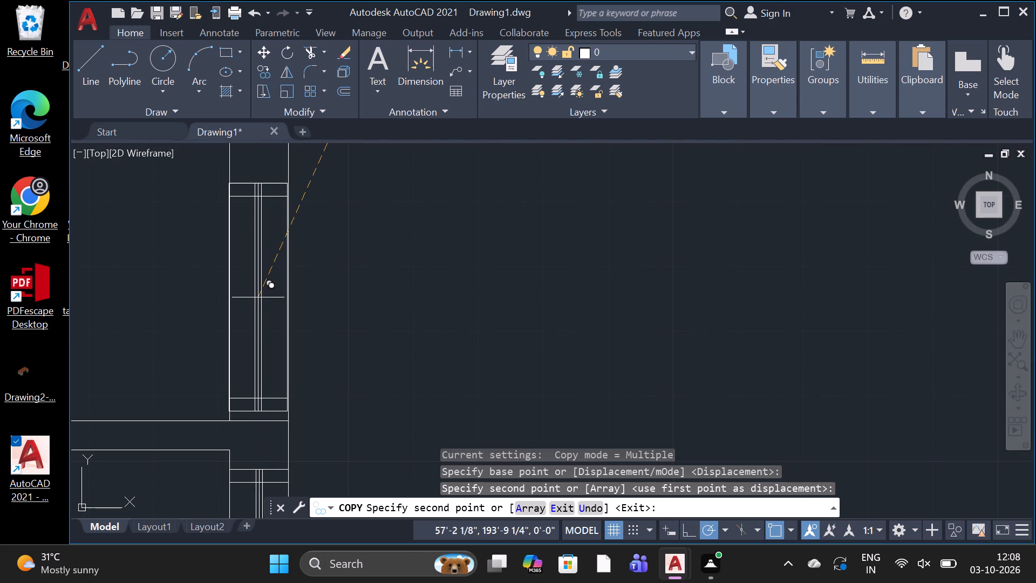
pyautogui.scroll(3, 261, 296)
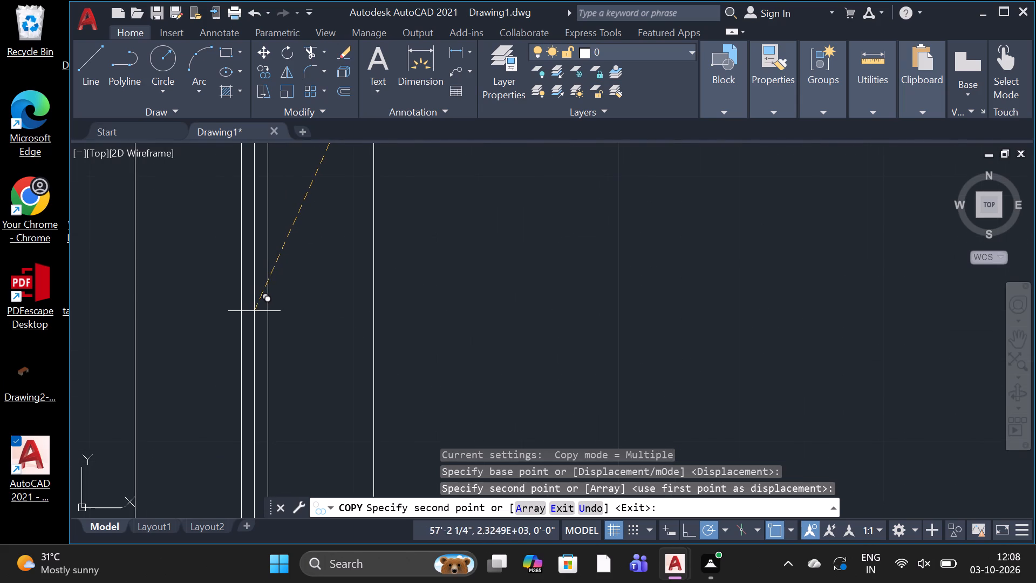
pyautogui.click(254, 311)
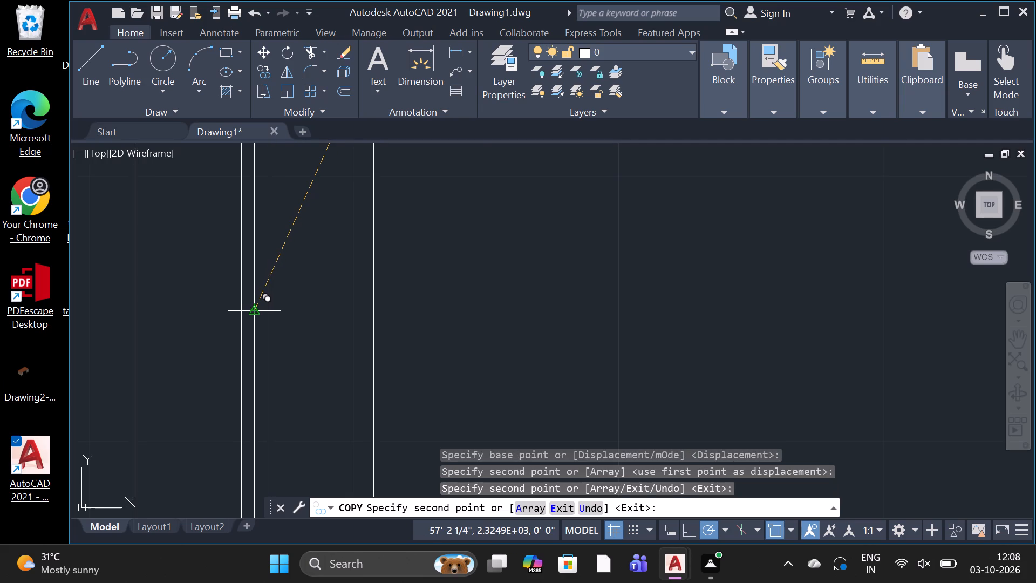
pyautogui.scroll(-5, 254, 311)
pyautogui.scroll(-2, 363, 303)
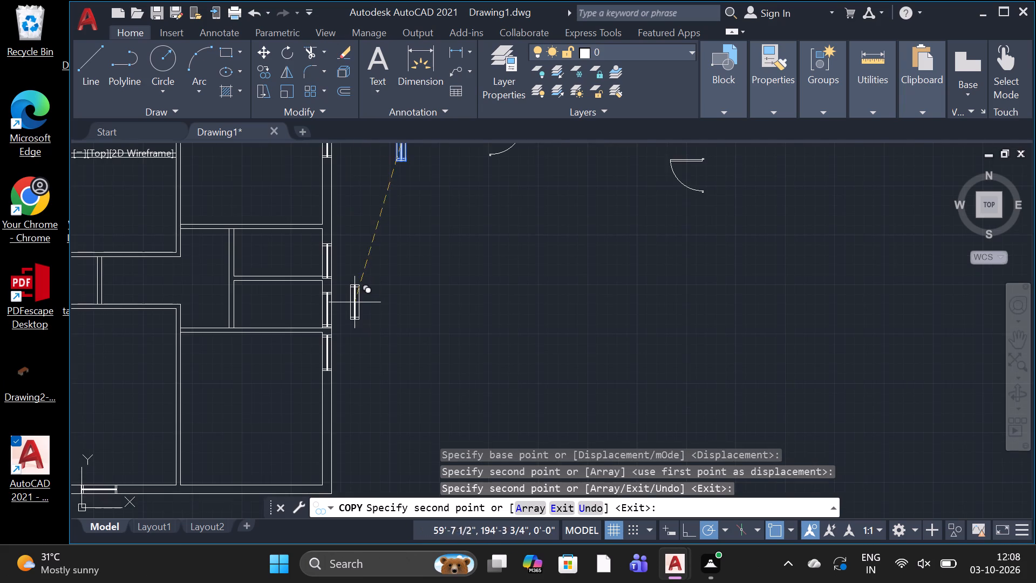
pyautogui.scroll(-1, 353, 300)
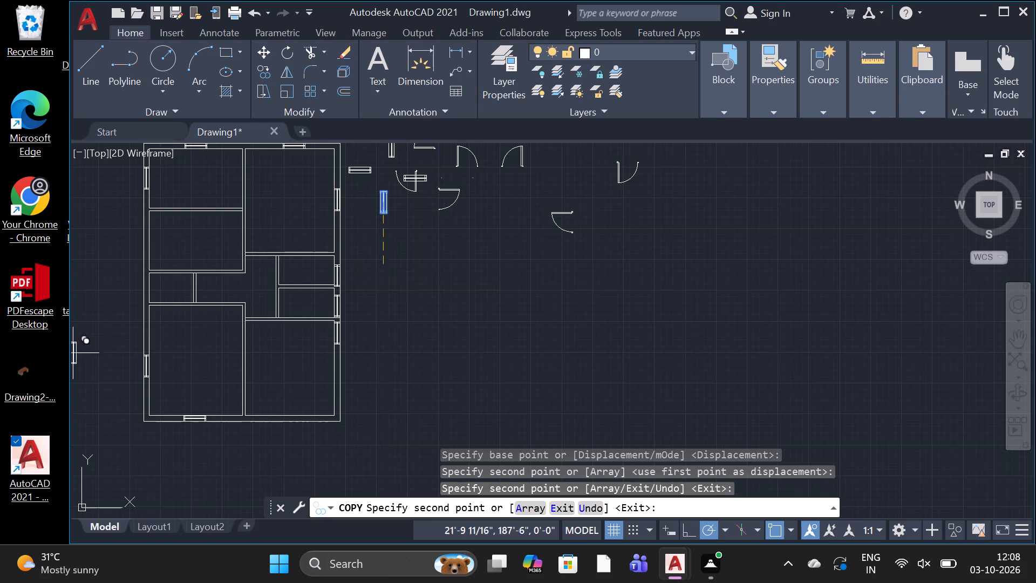
pyautogui.scroll(-2, 86, 409)
pyautogui.scroll(2, 215, 194)
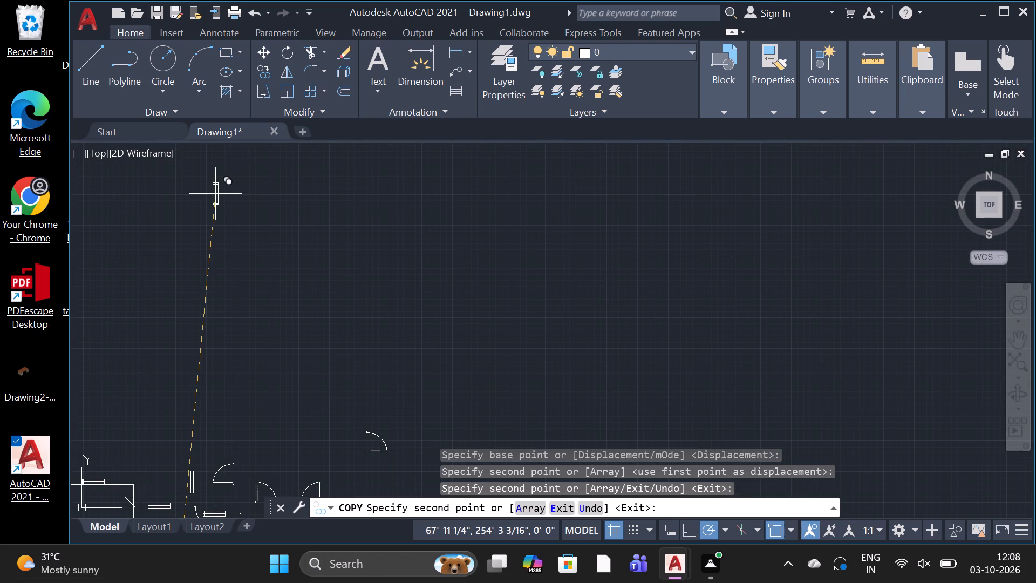
pyautogui.scroll(-3, 168, 162)
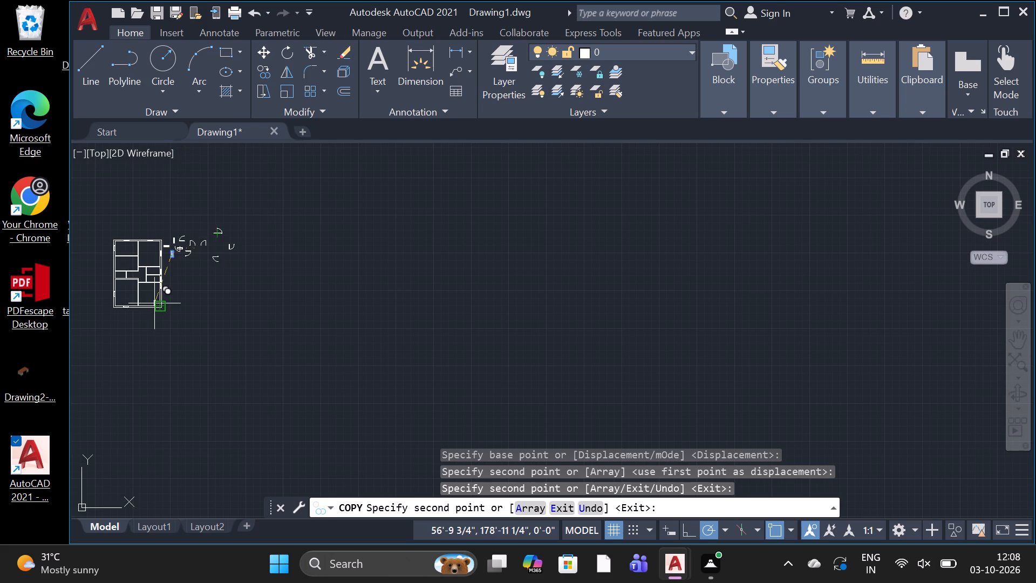
pyautogui.scroll(3, 154, 303)
pyautogui.scroll(-2, 154, 303)
pyautogui.scroll(2, 166, 183)
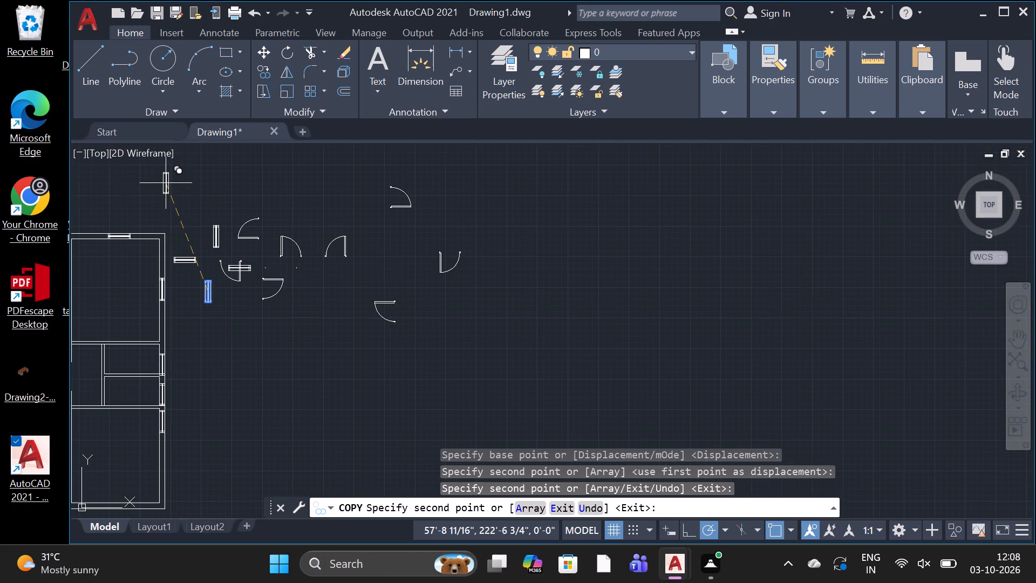
pyautogui.press('Escape')
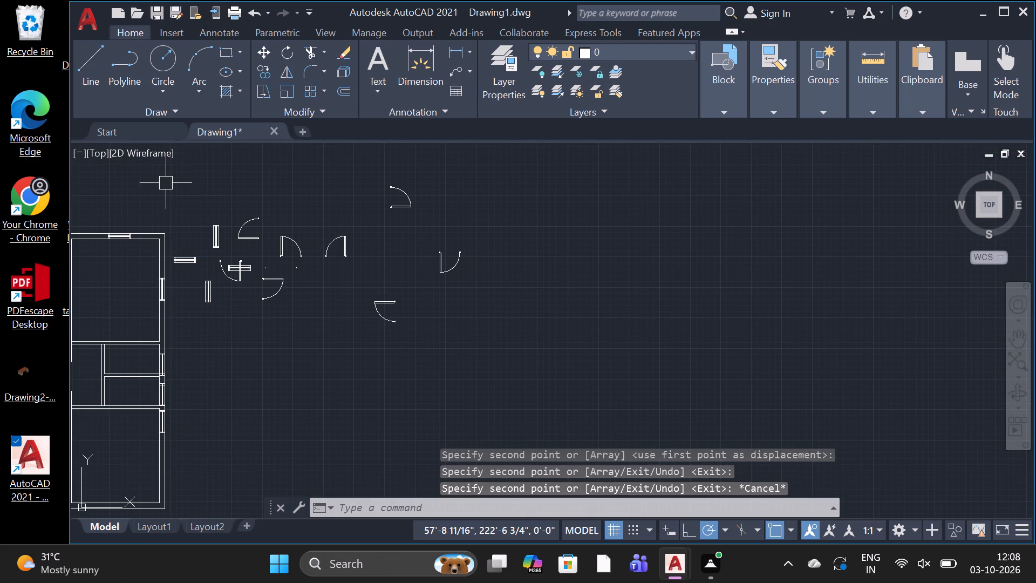
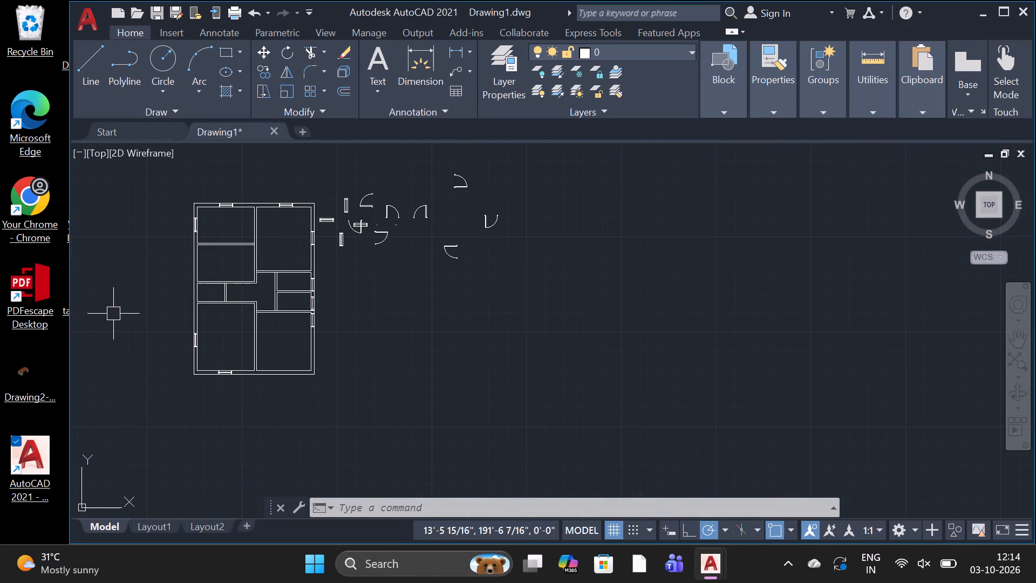
# Draw a line from the partition's left face up to the top wall's outer face, 2" left, and about 3' down.
pyautogui.scroll(1, 126, 315)
pyautogui.scroll(-1, 126, 315)
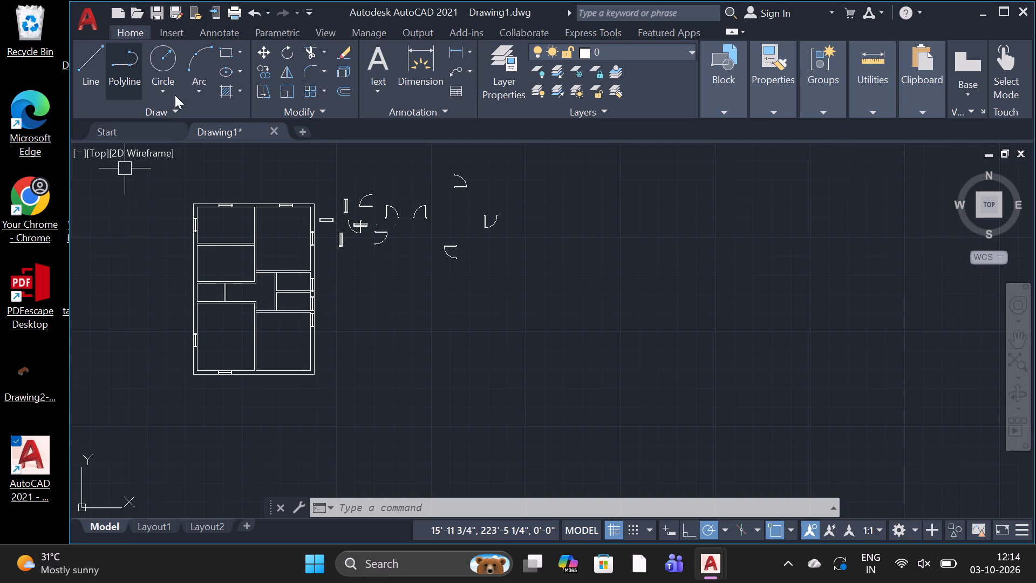
pyautogui.click(93, 57)
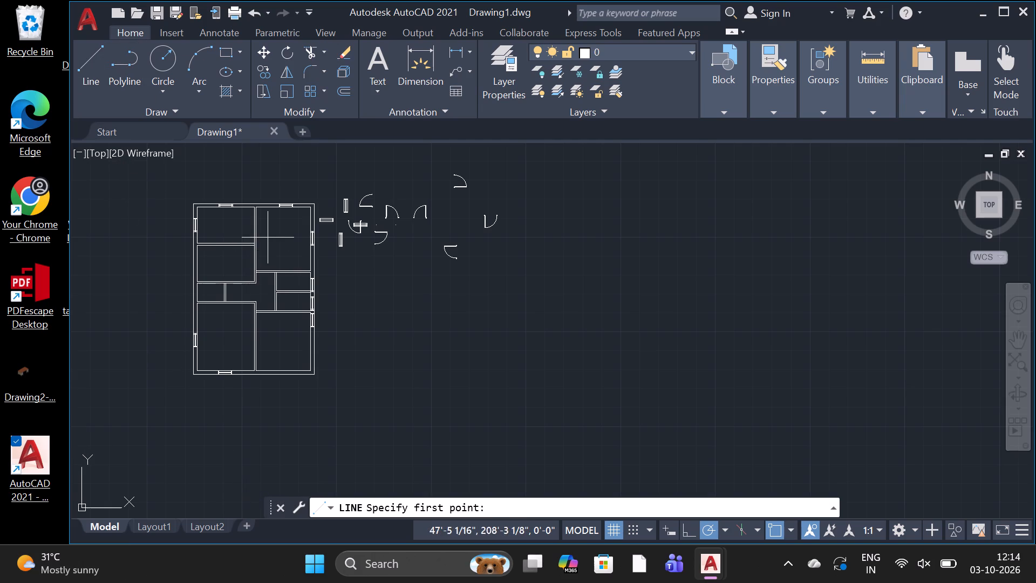
pyautogui.scroll(4, 236, 220)
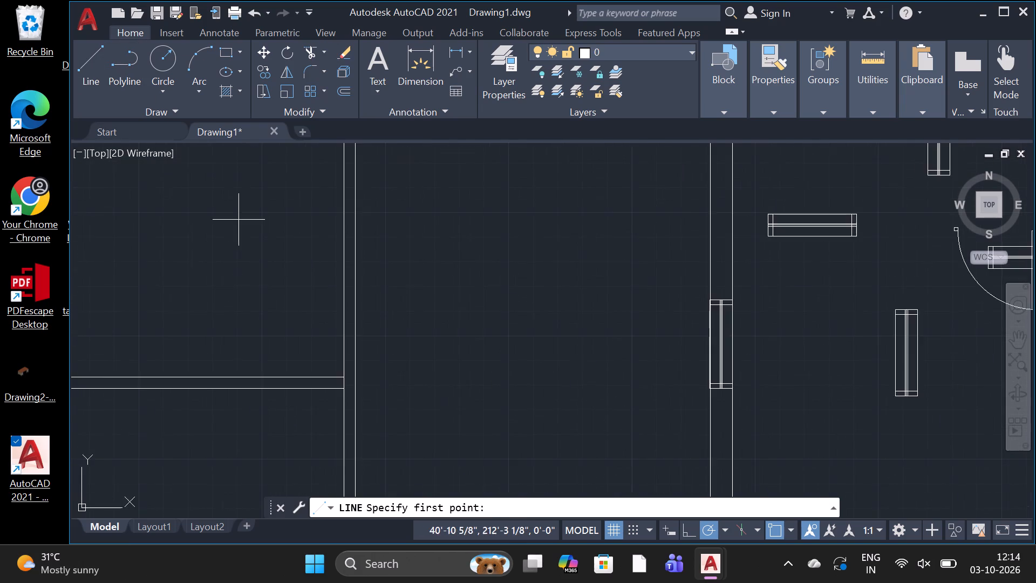
pyautogui.scroll(-2, 238, 220)
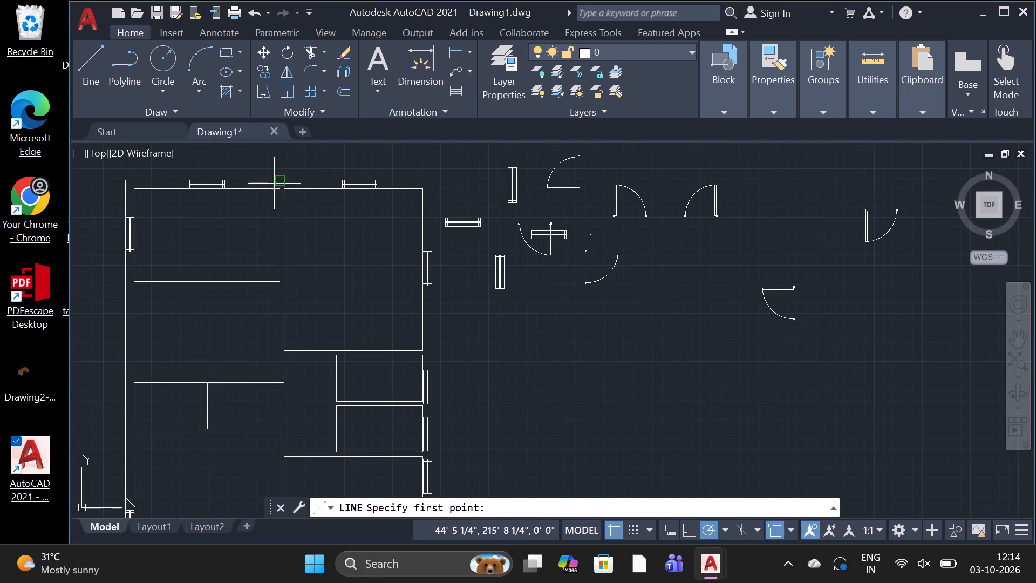
pyautogui.scroll(1, 278, 194)
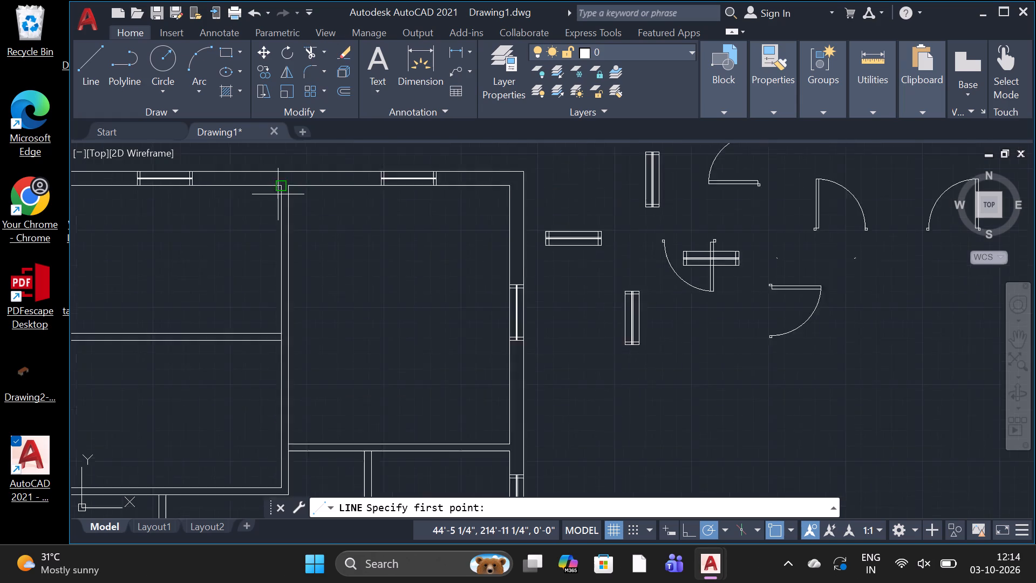
pyautogui.scroll(2, 278, 194)
pyautogui.click(278, 191)
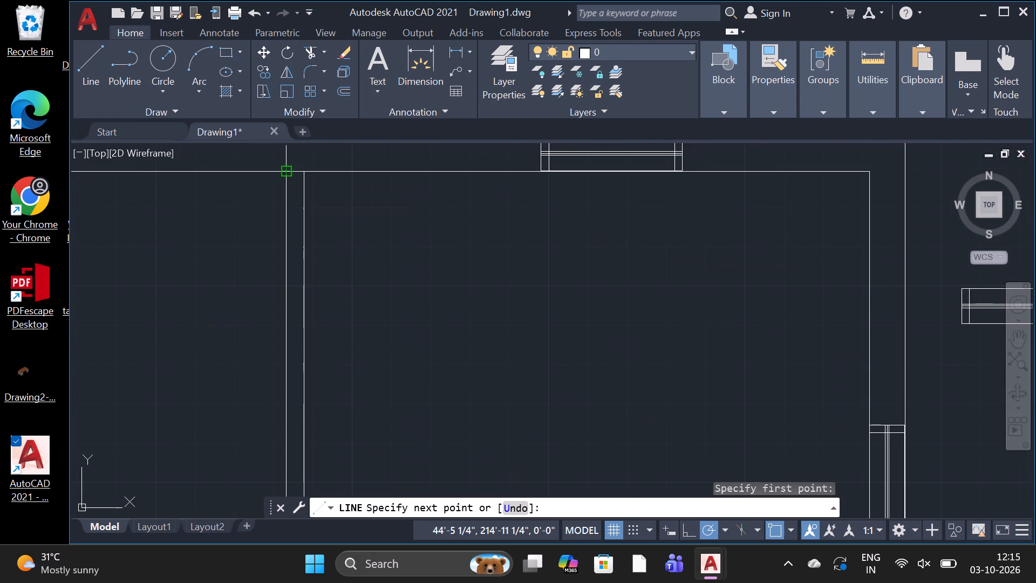
pyautogui.scroll(-2, 283, 174)
pyautogui.click(284, 162)
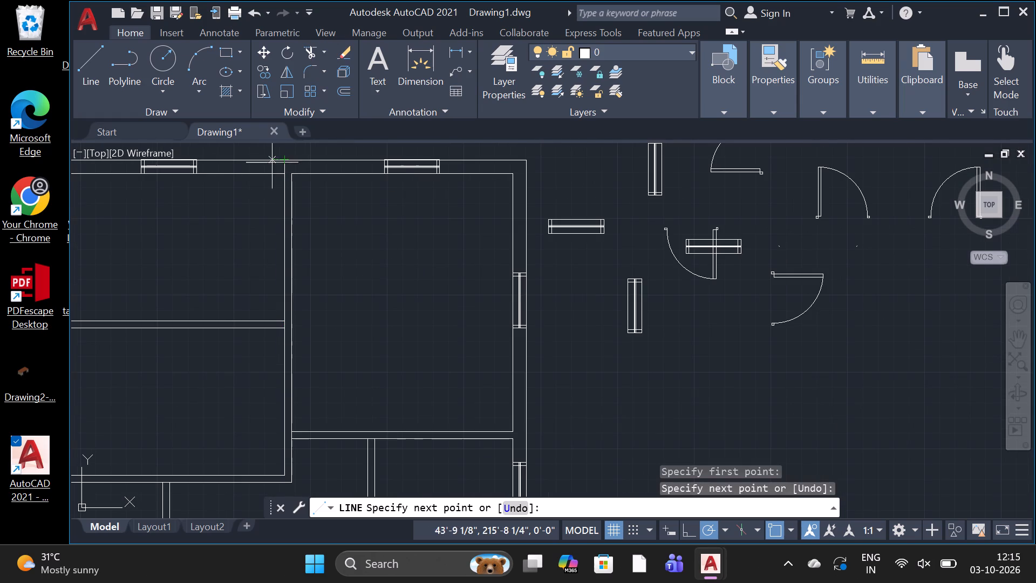
pyautogui.press('2')
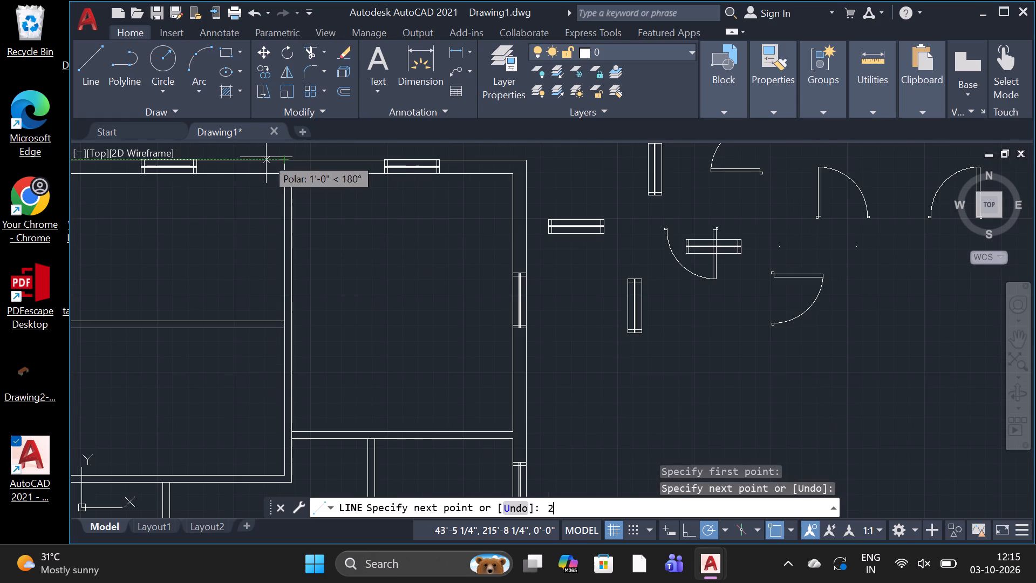
pyautogui.write('"')
pyautogui.press('space')
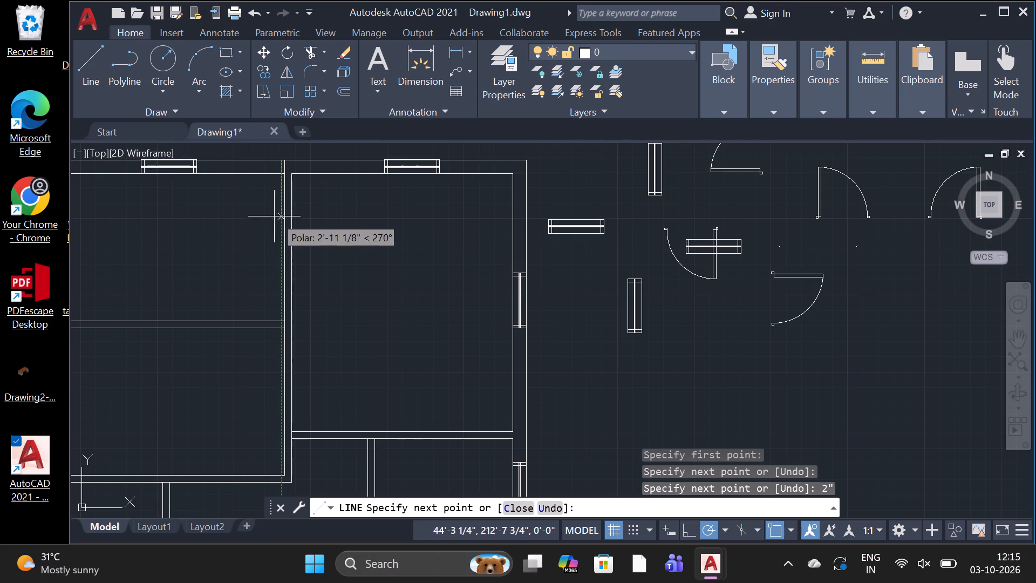
pyautogui.click(282, 216)
pyautogui.press('space')
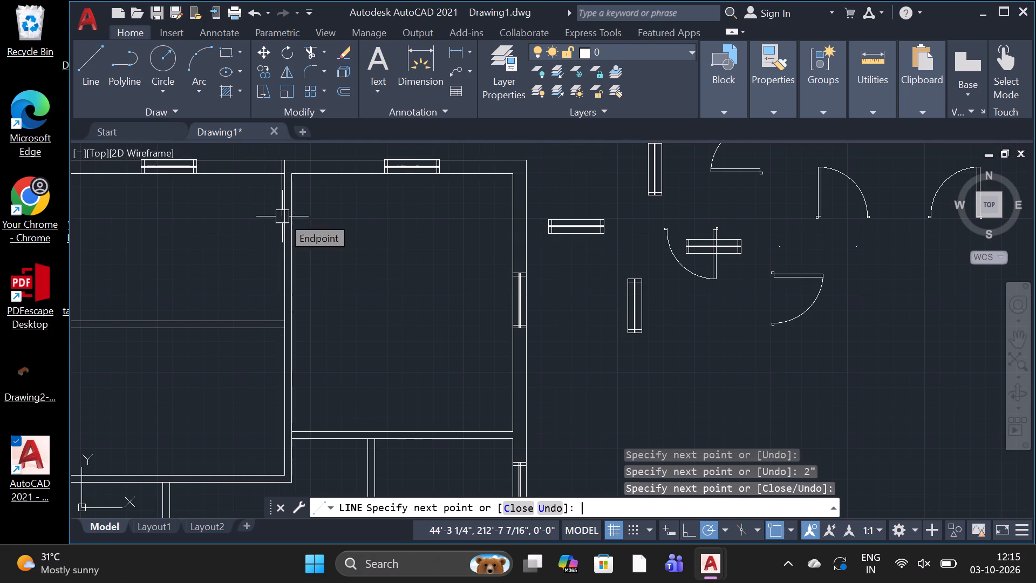
# Draw a line from the same partition's right face up to the top wall's outer face, 2" right, and a short segment onward.
pyautogui.click(88, 64)
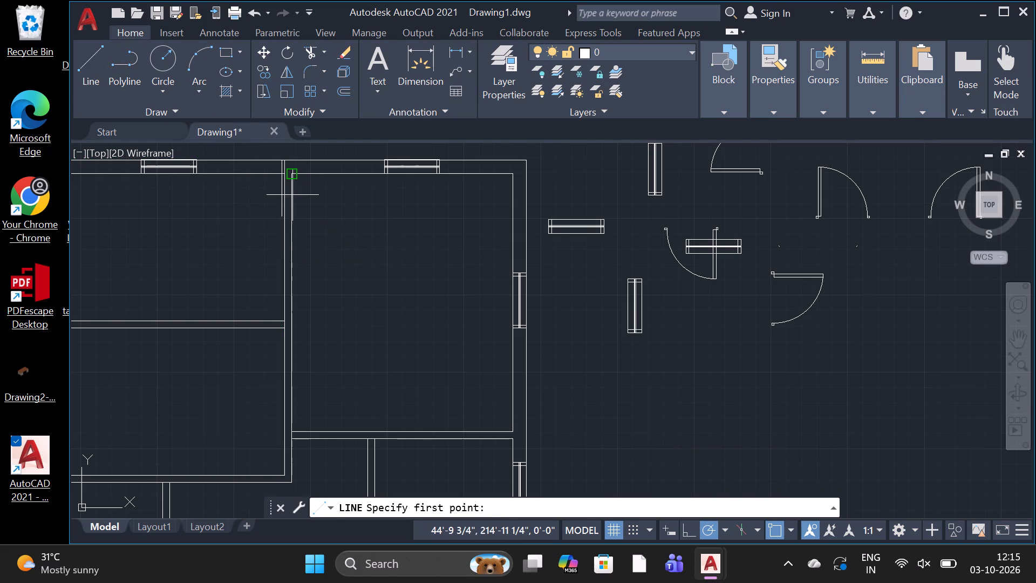
pyautogui.click(293, 177)
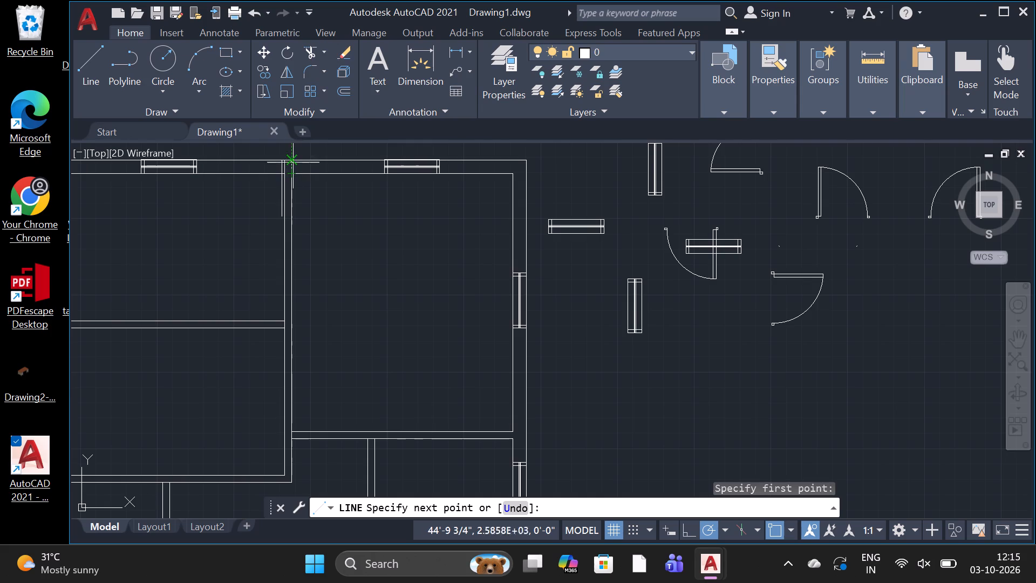
pyautogui.click(293, 162)
pyautogui.press('2')
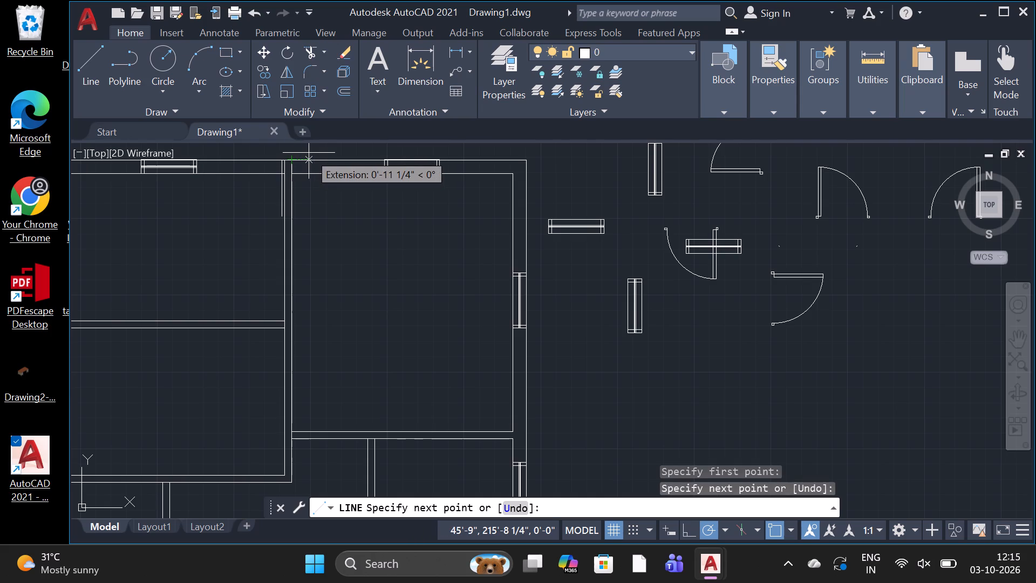
pyautogui.click(309, 153)
pyautogui.hotkey('shift', '"')
pyautogui.press('space')
pyautogui.click(309, 153)
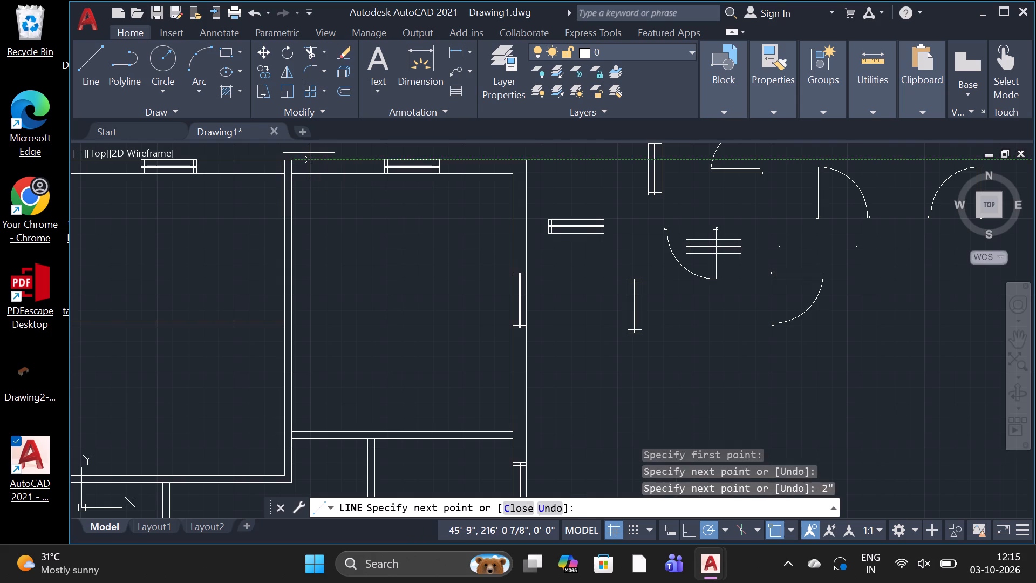
pyautogui.press('Escape')
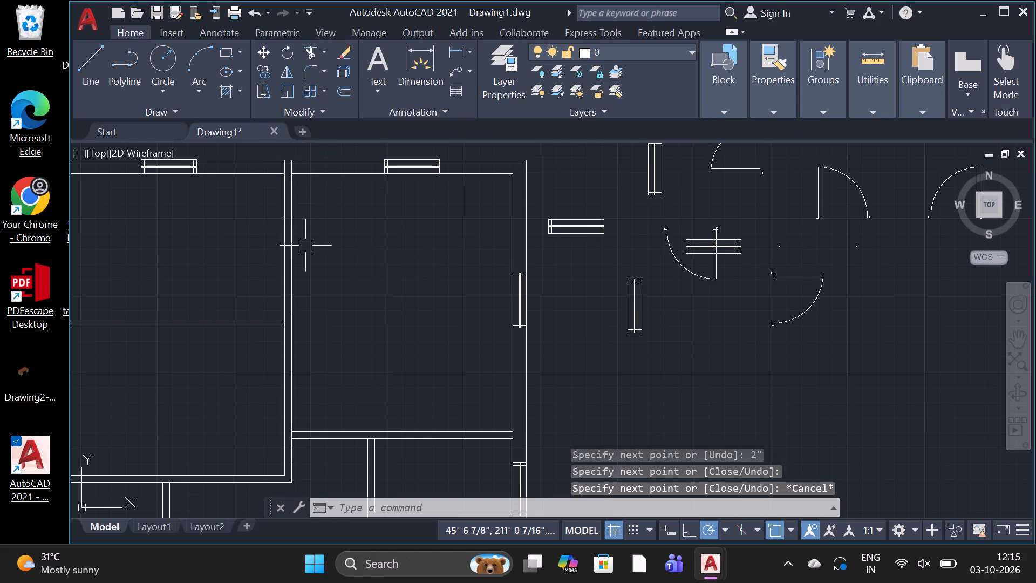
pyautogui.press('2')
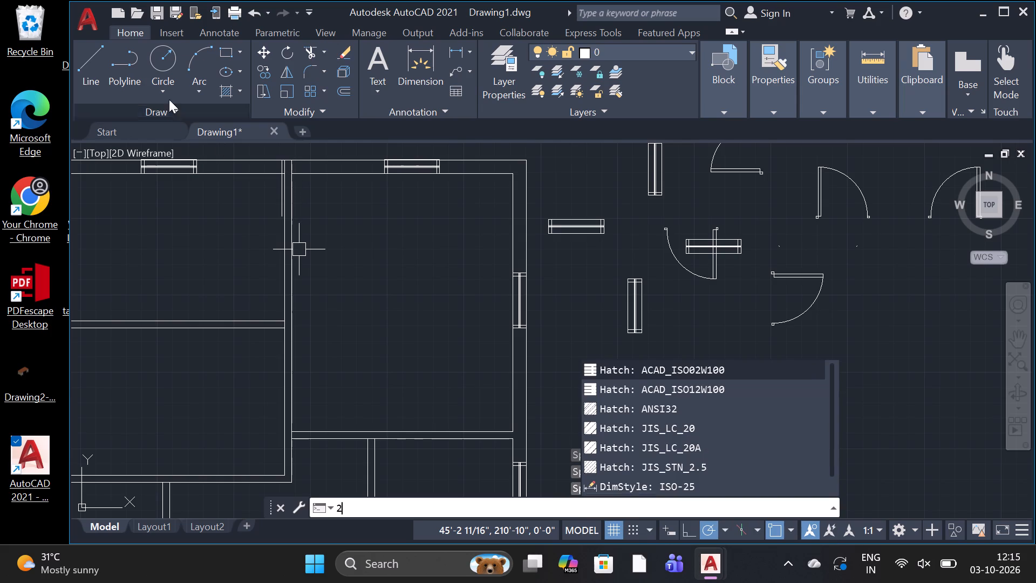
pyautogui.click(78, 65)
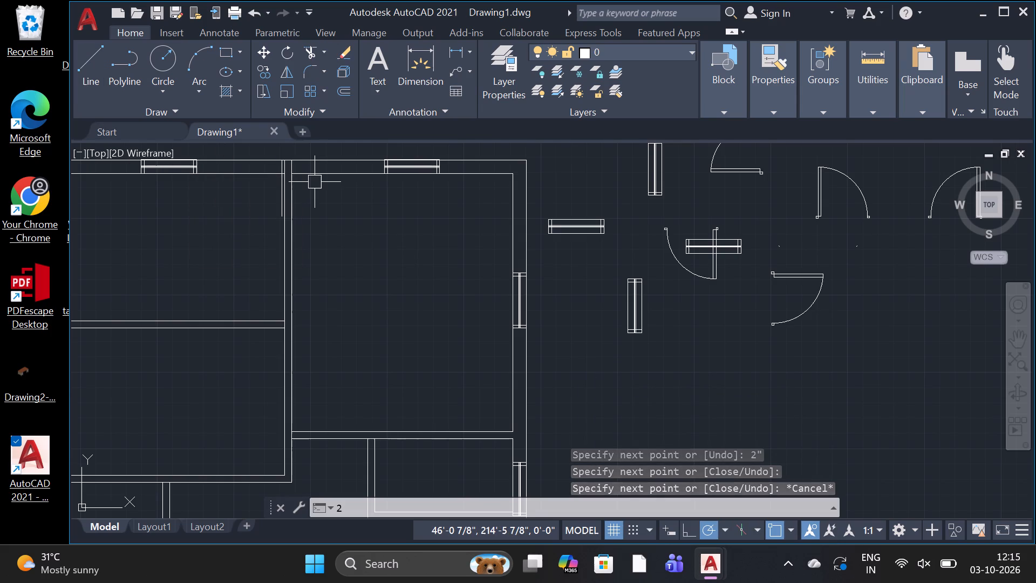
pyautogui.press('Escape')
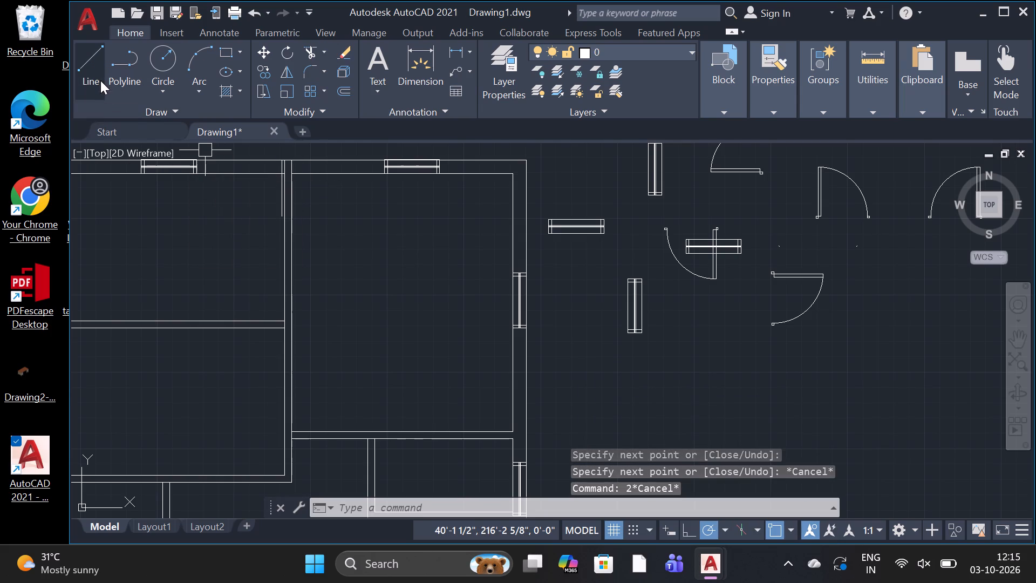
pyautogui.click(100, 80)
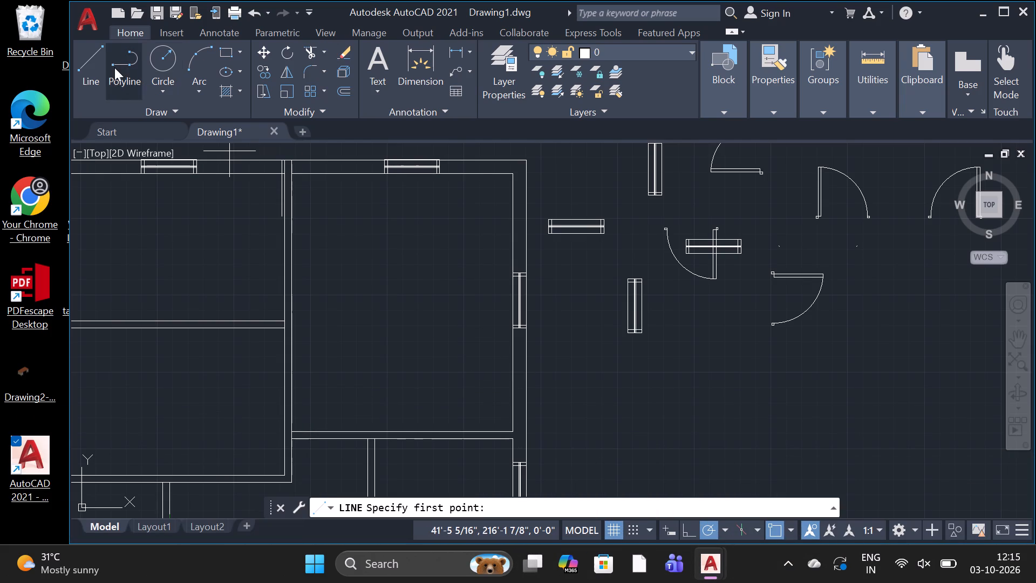
# Save the drawing in Documents under the new name TYPICAL PLAN, as an AutoCAD 2018 drawing.
pyautogui.click(92, 31)
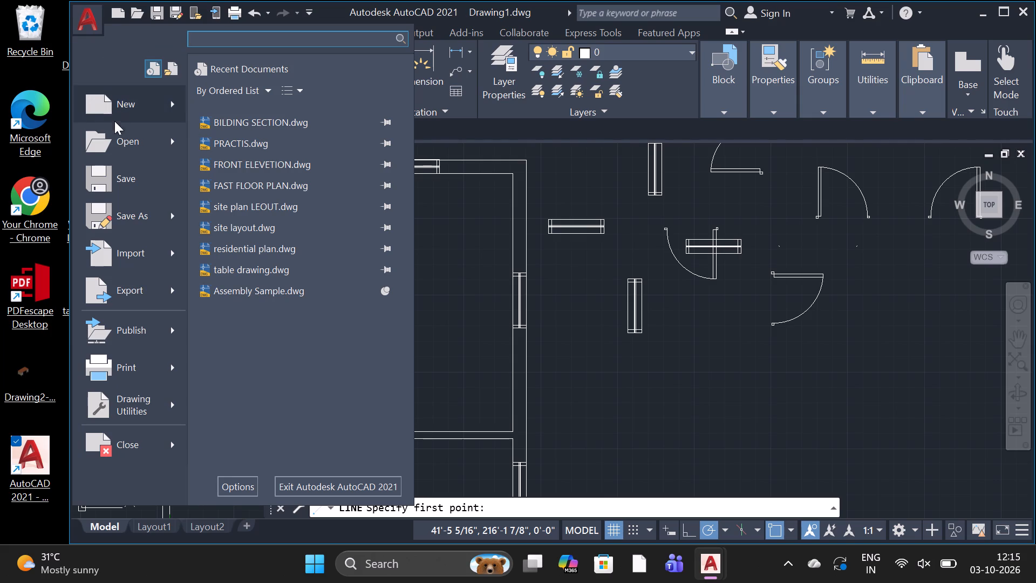
pyautogui.click(133, 219)
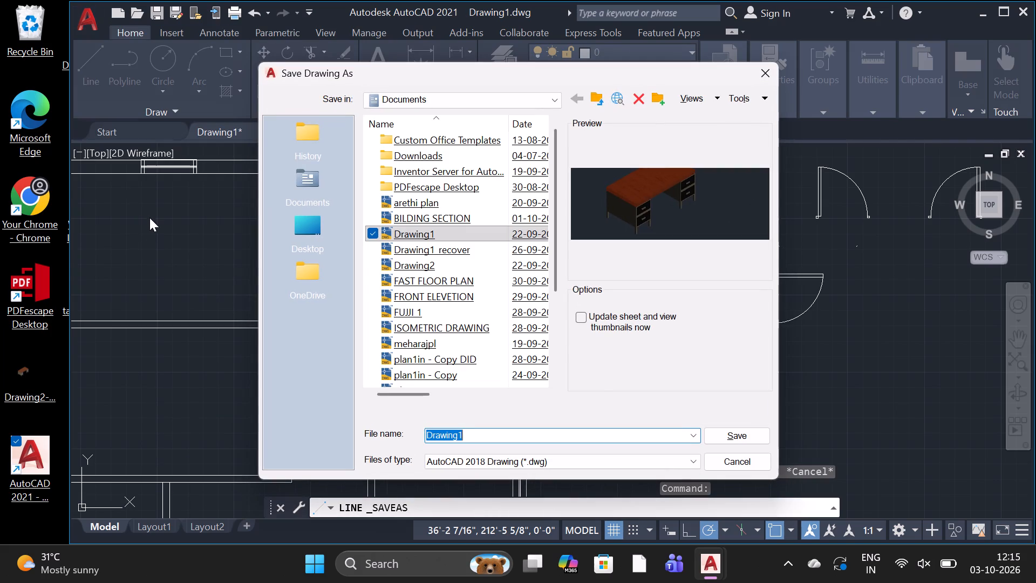
pyautogui.click(494, 435)
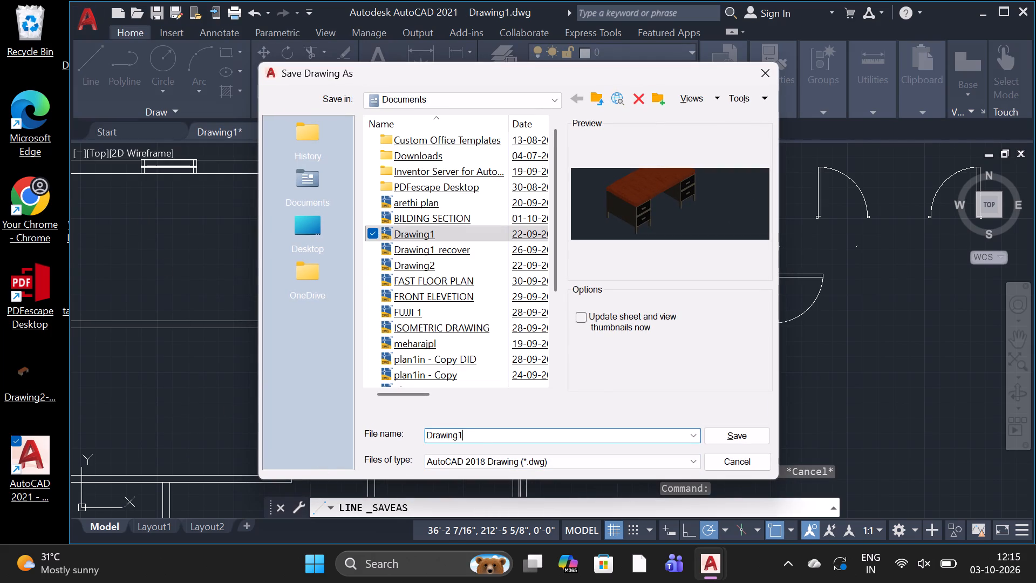
pyautogui.press('BackSpace')
pyautogui.press('BackSpace')
pyautogui.press('BackSpace')
pyautogui.press('BackSpace')
pyautogui.press('BackSpace')
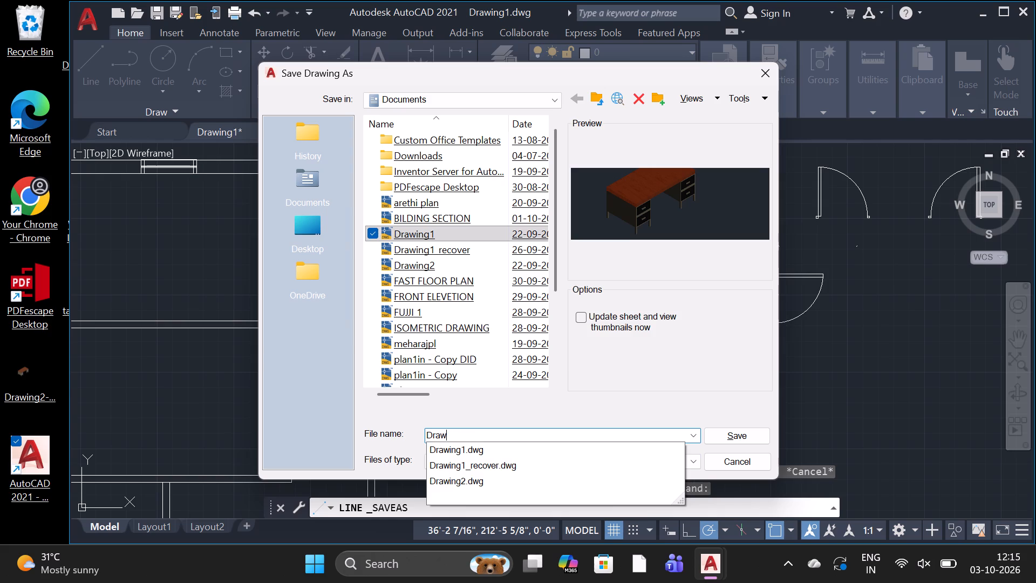
pyautogui.press('BackSpace')
pyautogui.press('BackSpace')
pyautogui.press('BackSpace')
pyautogui.press('t')
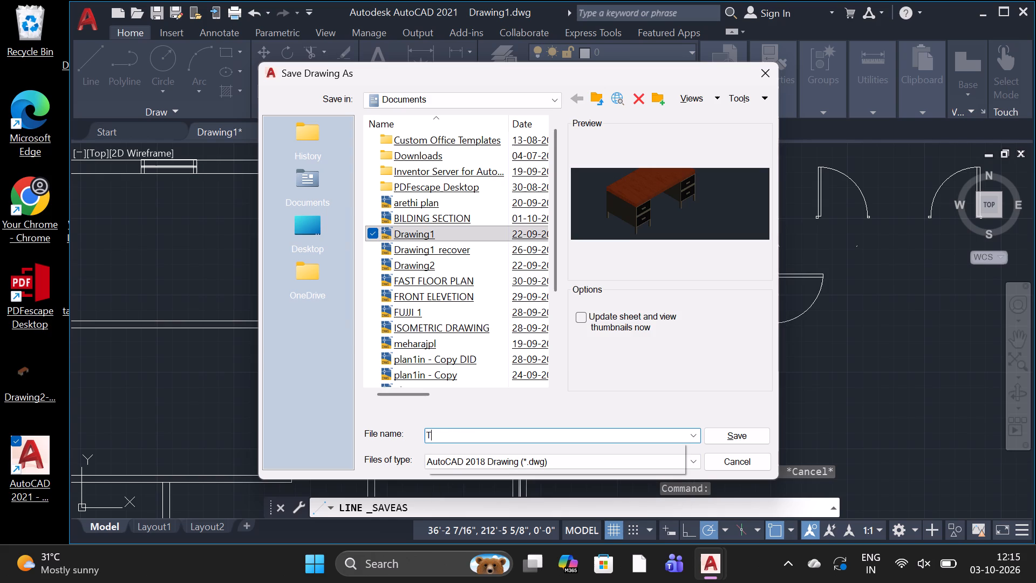
pyautogui.write('YIPICAL')
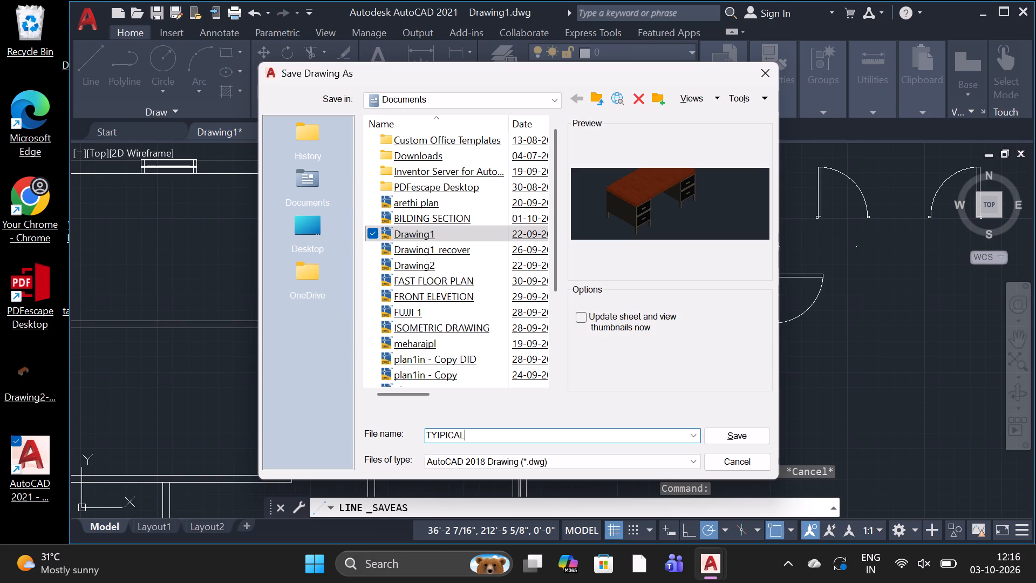
pyautogui.press('BackSpace')
pyautogui.press('BackSpace')
pyautogui.press('BackSpace')
pyautogui.press('BackSpace')
pyautogui.press('BackSpace')
pyautogui.press('BackSpace')
pyautogui.write('PICA')
pyautogui.press('c')
pyautogui.press('BackSpace')
pyautogui.write('L PLAN')
pyautogui.press('space')
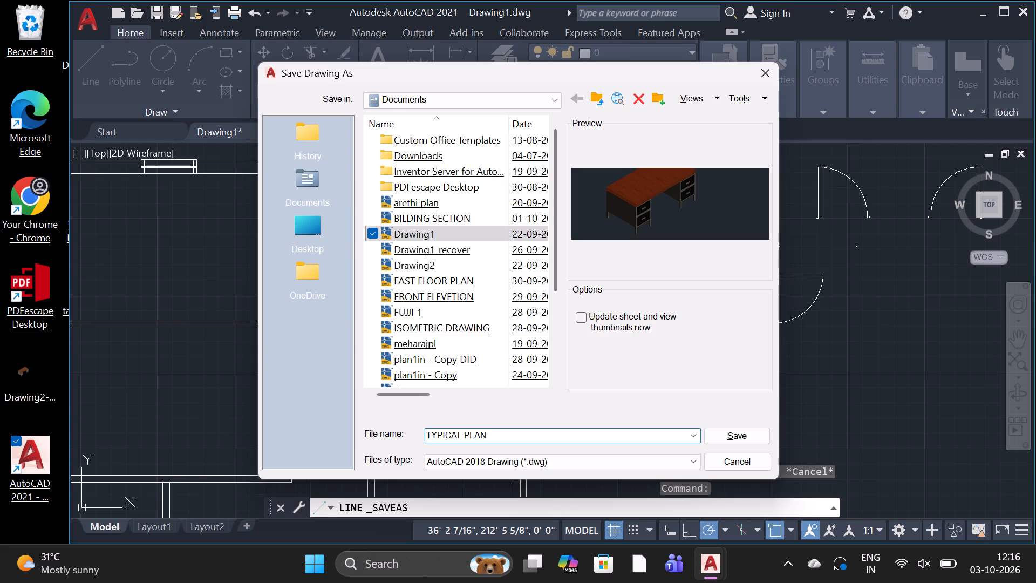
pyautogui.click(732, 441)
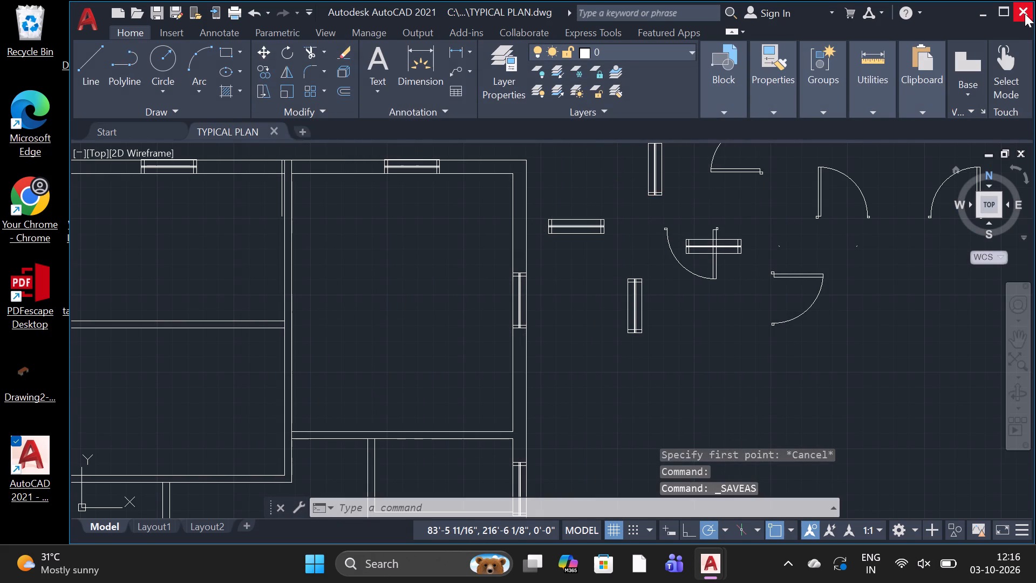
# Close AutoCAD.
pyautogui.click(1025, 13)
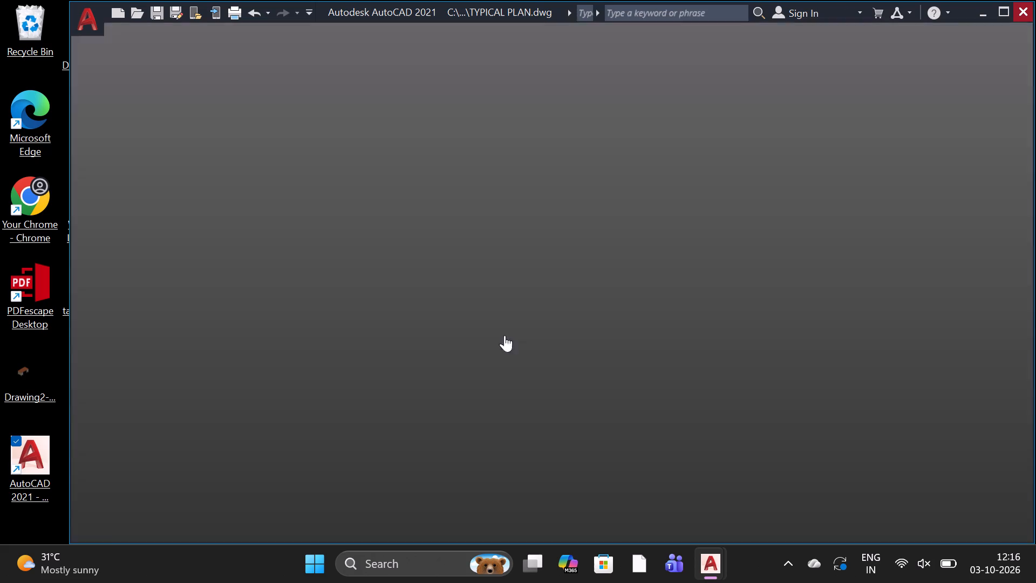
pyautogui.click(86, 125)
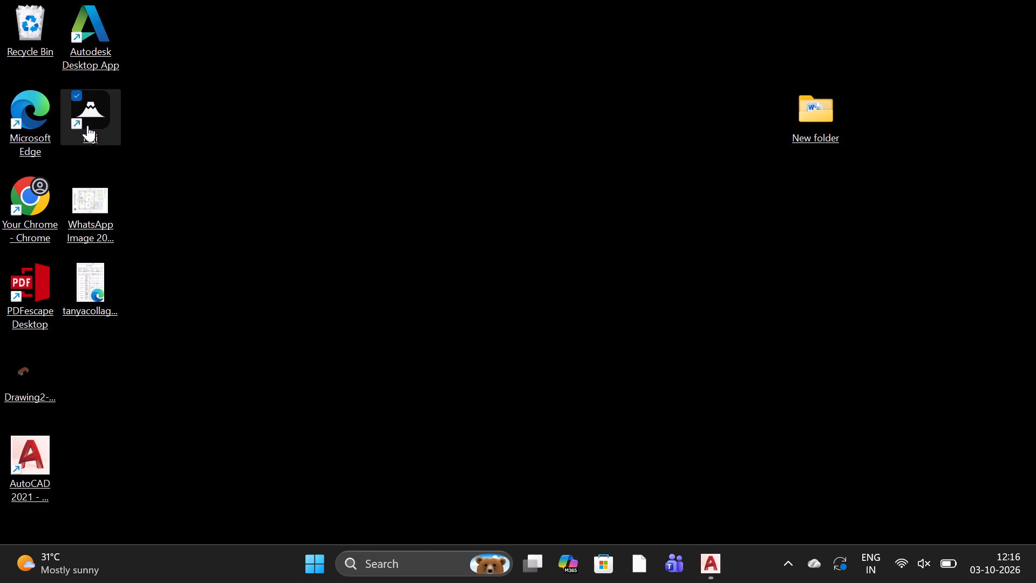
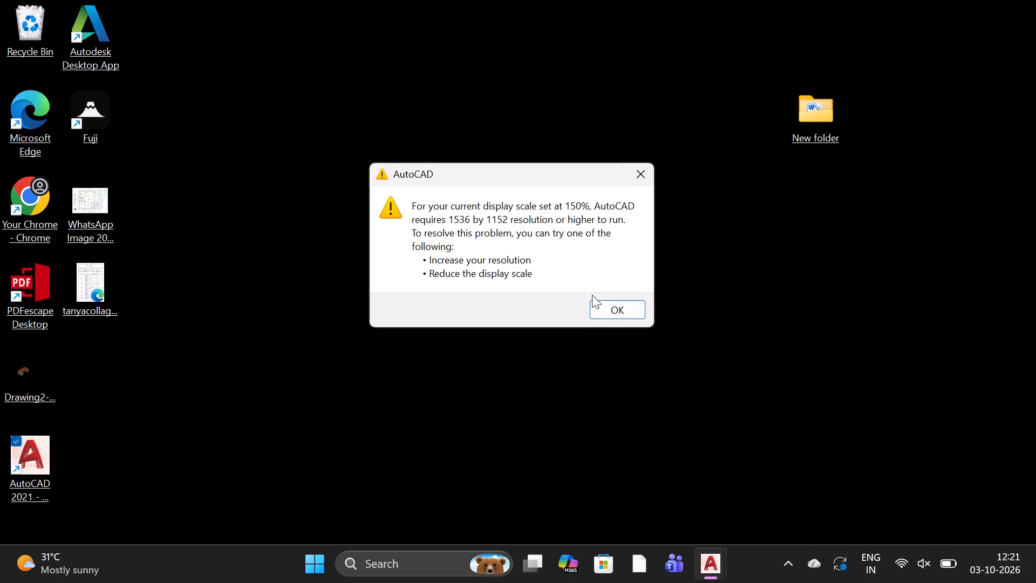
# Start AutoCAD 2021 again and open the recent drawing TYPICAL PLAN.
pyautogui.click(604, 313)
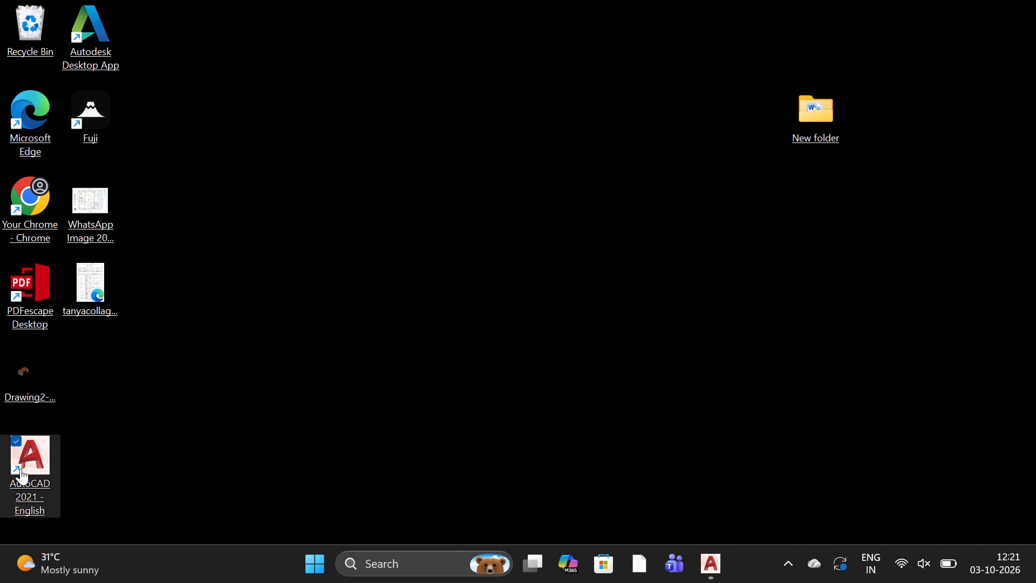
pyautogui.click(49, 455)
pyautogui.click(609, 274)
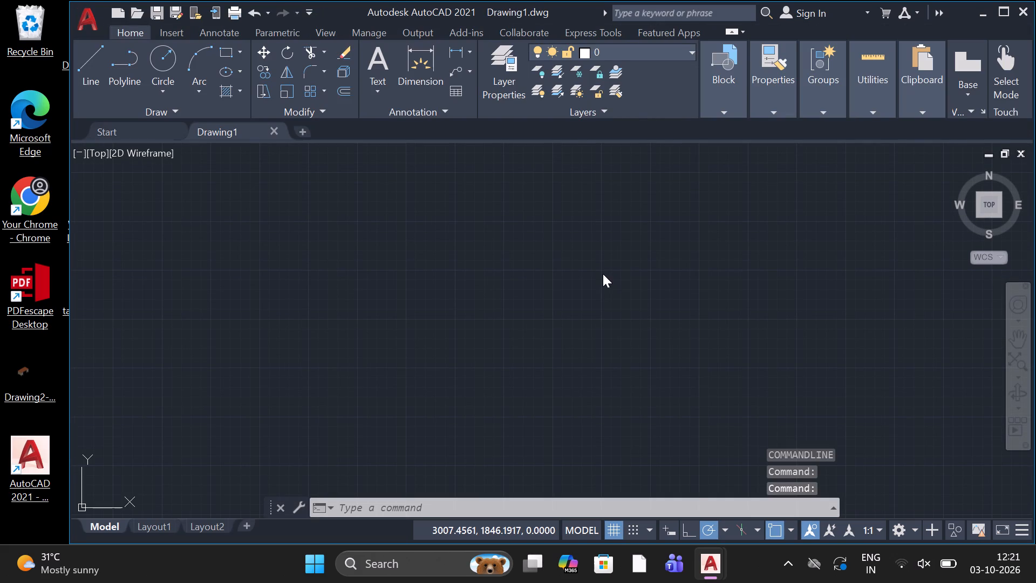
pyautogui.click(96, 30)
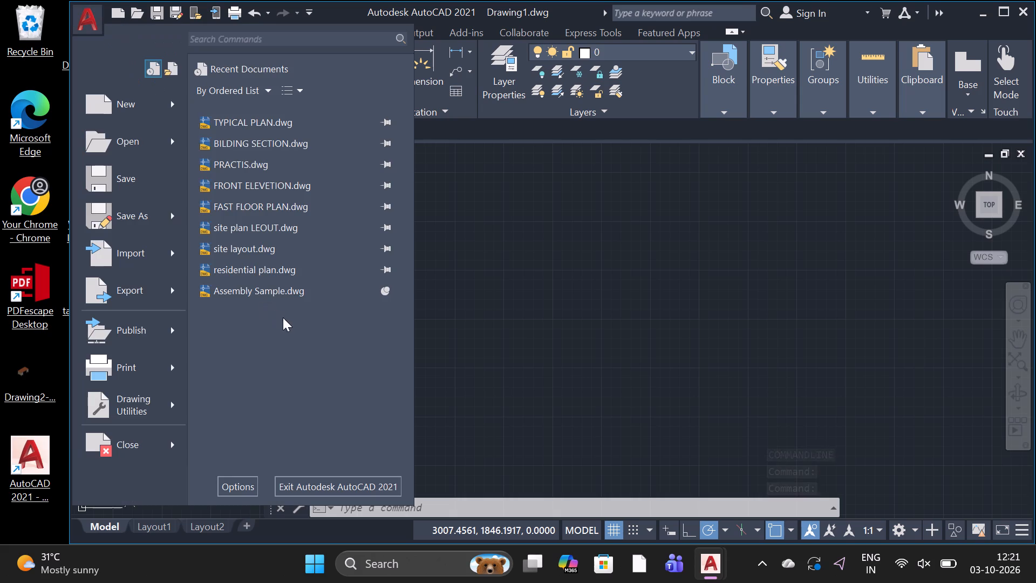
pyautogui.click(298, 120)
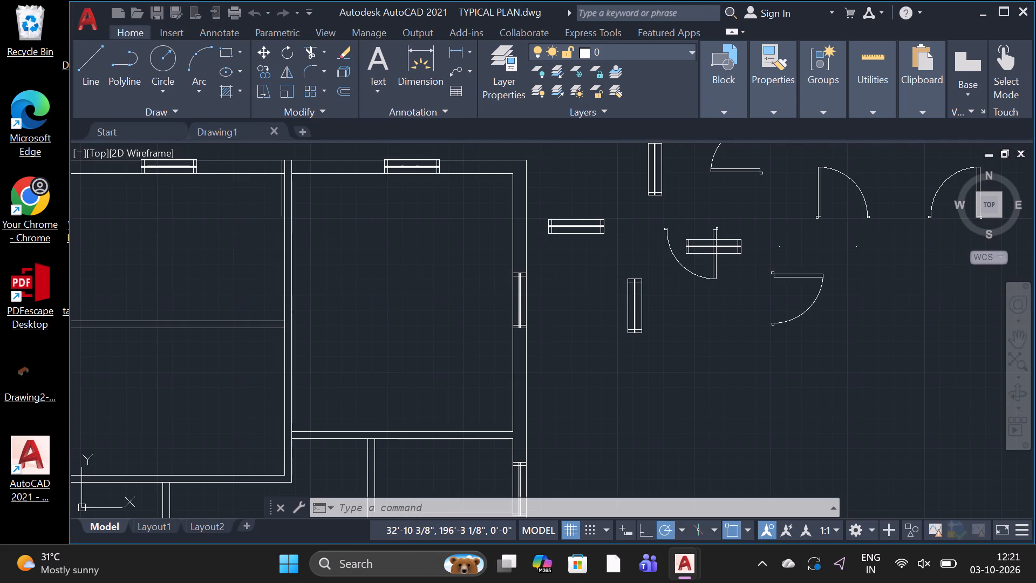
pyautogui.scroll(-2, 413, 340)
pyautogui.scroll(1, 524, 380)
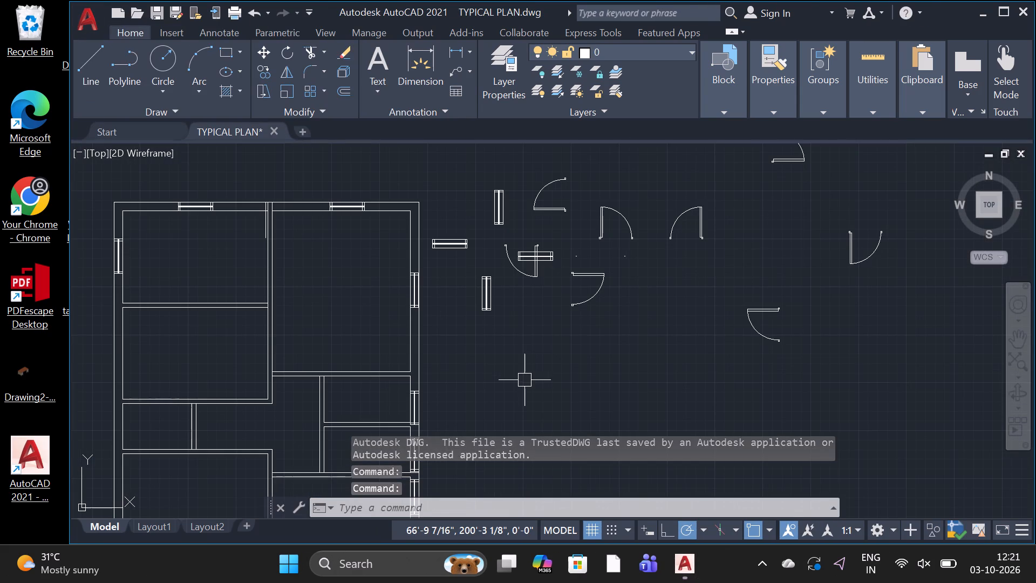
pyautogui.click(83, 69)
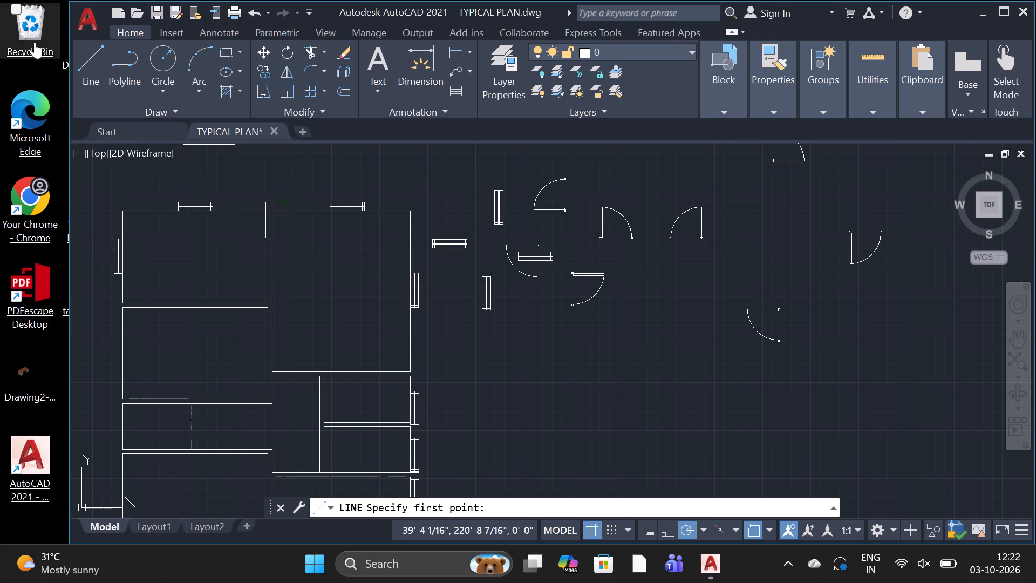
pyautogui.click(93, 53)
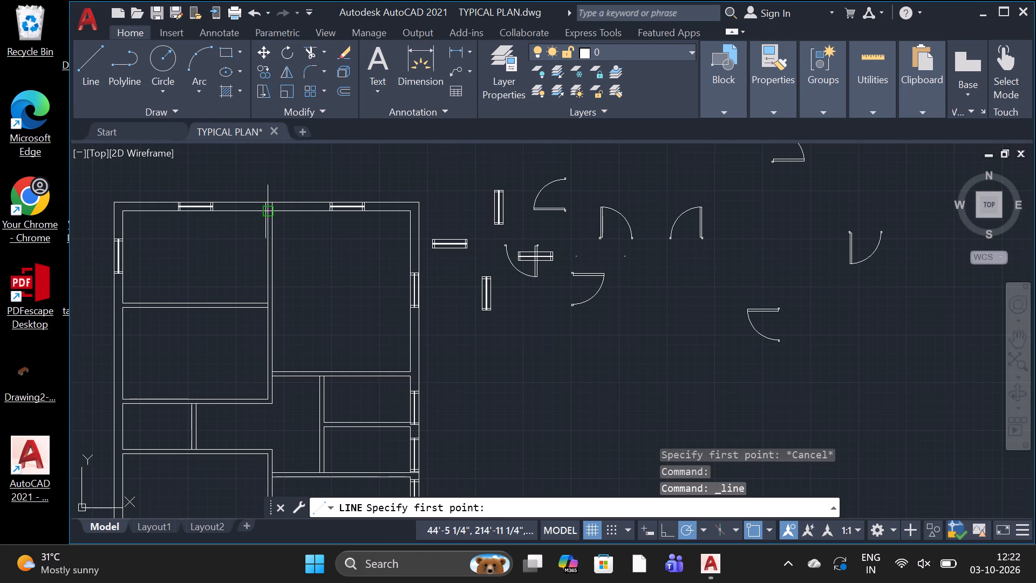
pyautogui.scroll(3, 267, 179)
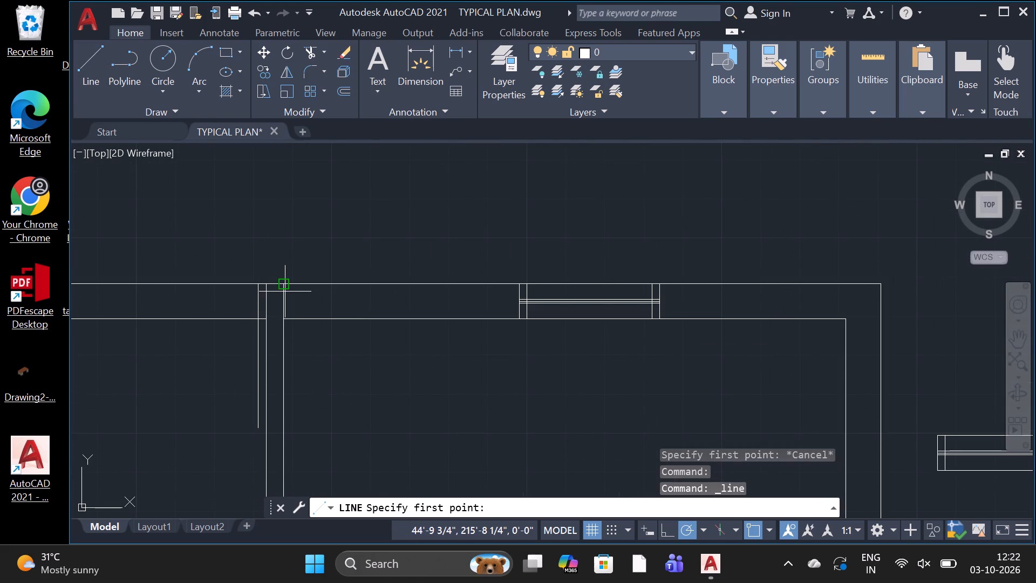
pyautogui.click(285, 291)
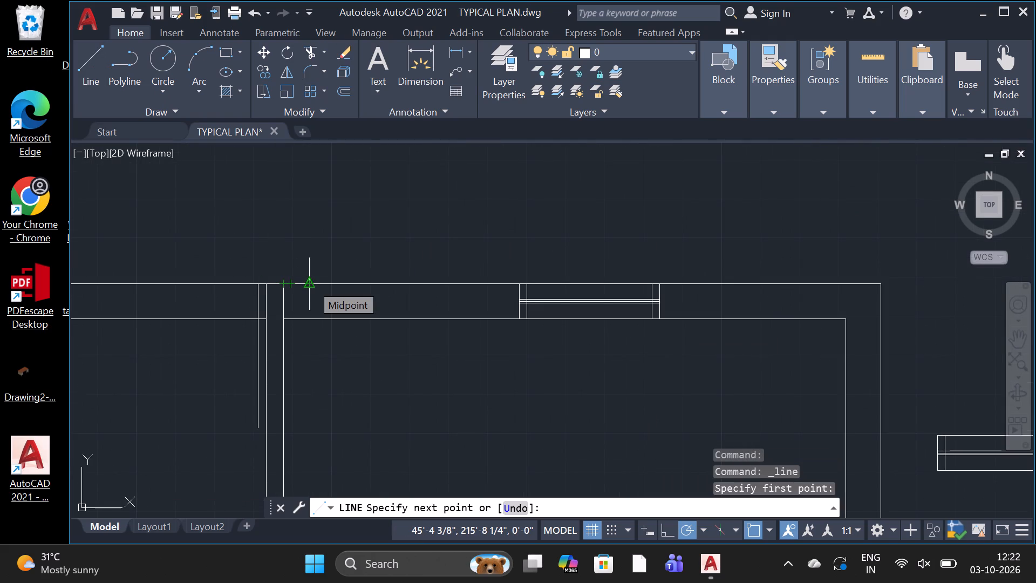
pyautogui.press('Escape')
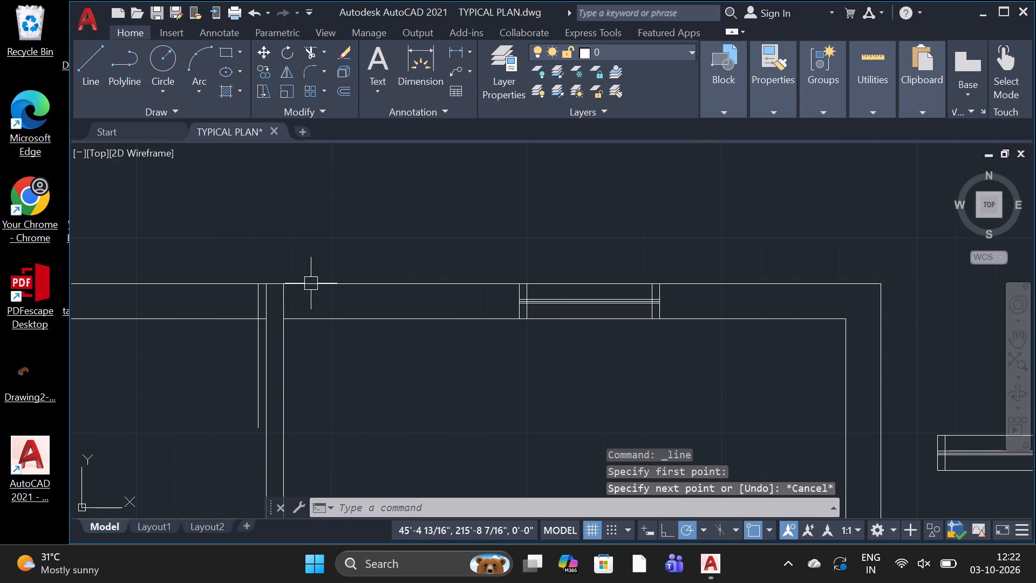
# Draw a line from the central wall's right face at the upper-right room's bottom wall, 2" right and about 1'-10" up.
pyautogui.click(76, 79)
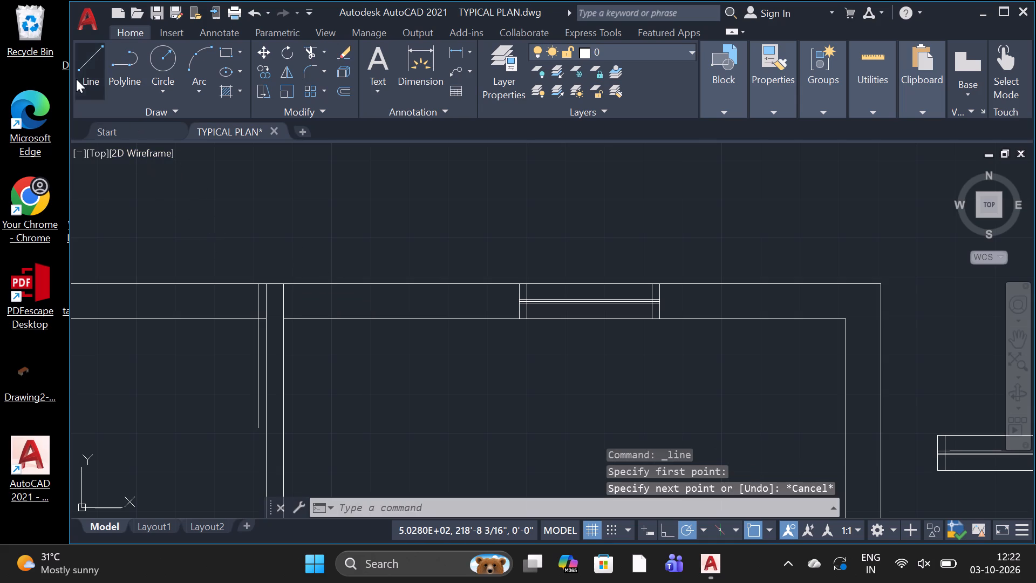
pyautogui.scroll(-3, 336, 436)
pyautogui.scroll(-3, 406, 351)
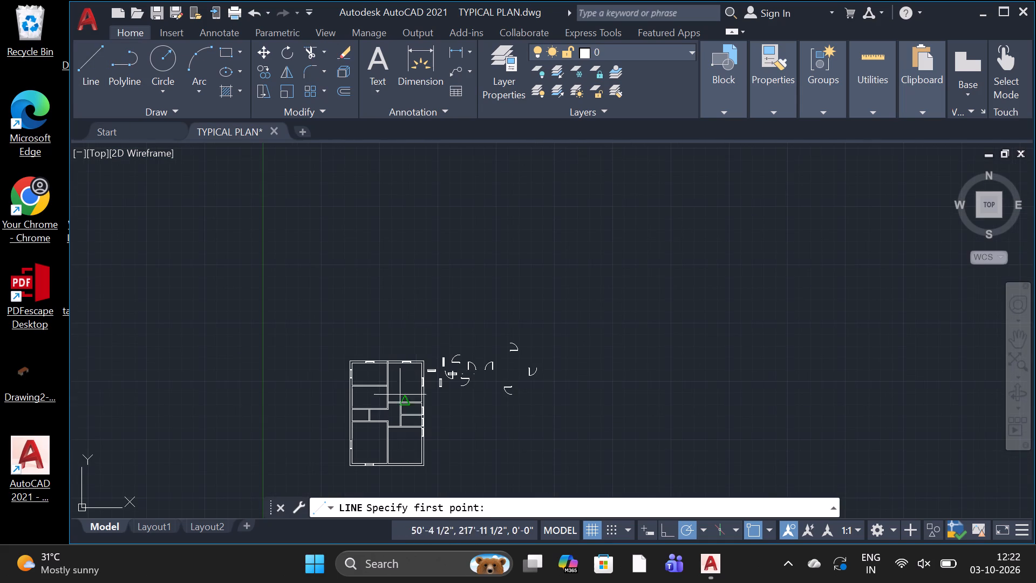
pyautogui.scroll(7, 396, 419)
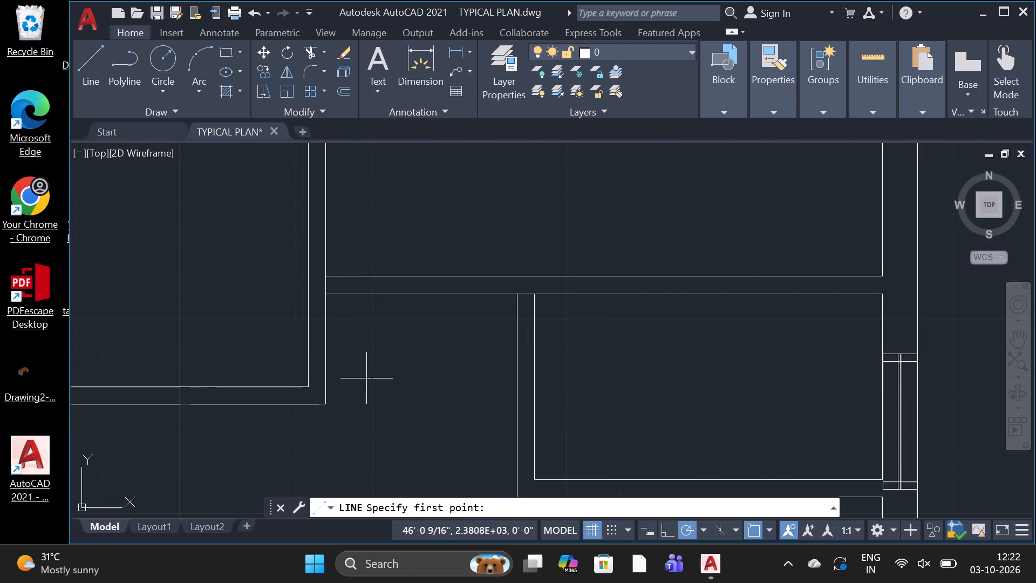
pyautogui.click(328, 298)
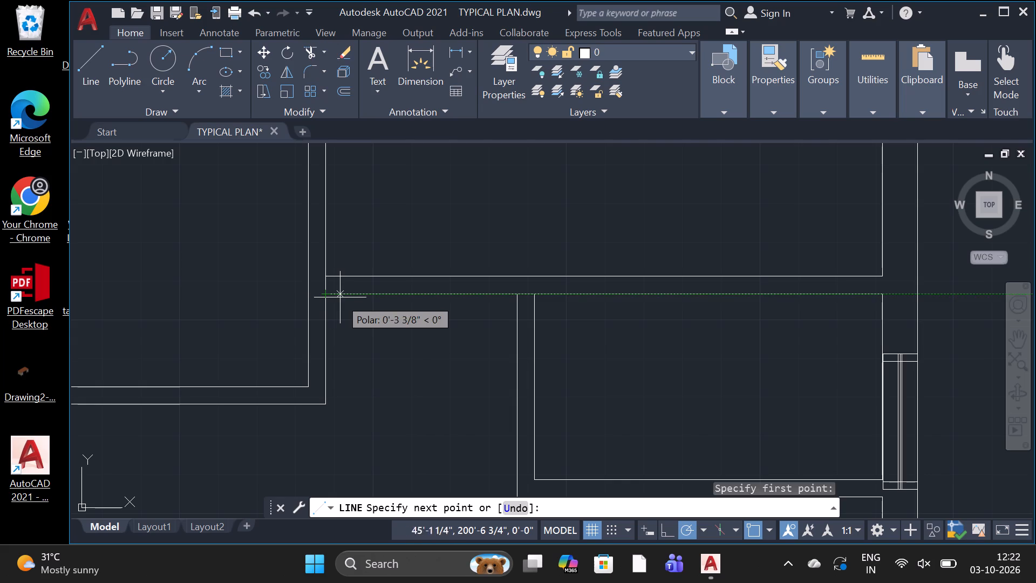
pyautogui.press('2')
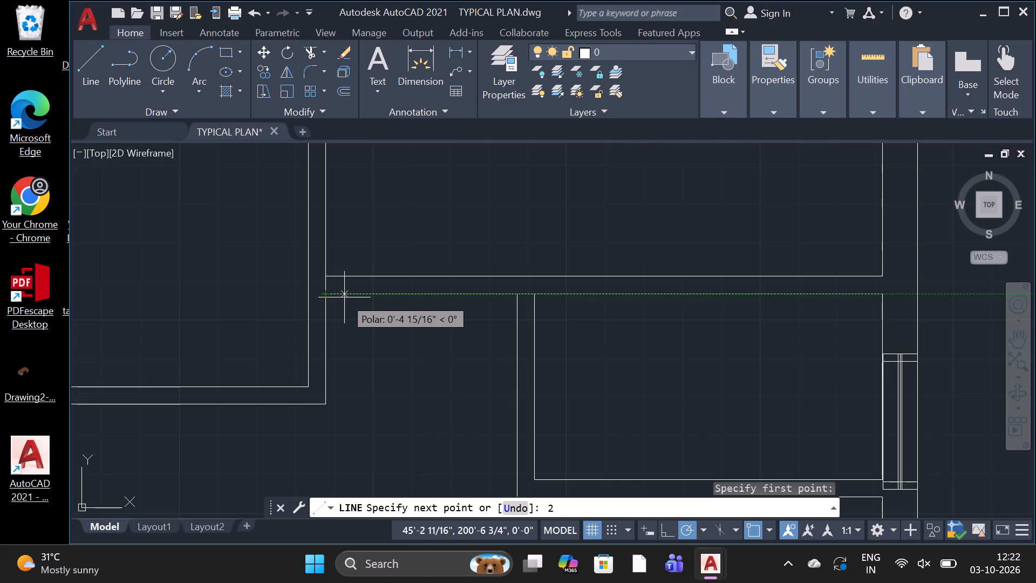
pyautogui.write('"')
pyautogui.press('space')
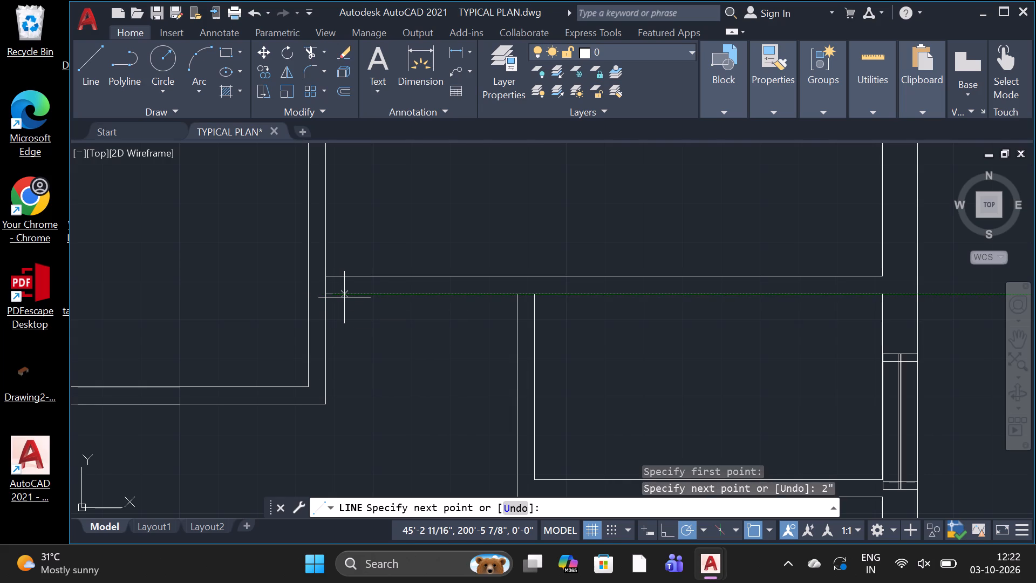
pyautogui.click(340, 207)
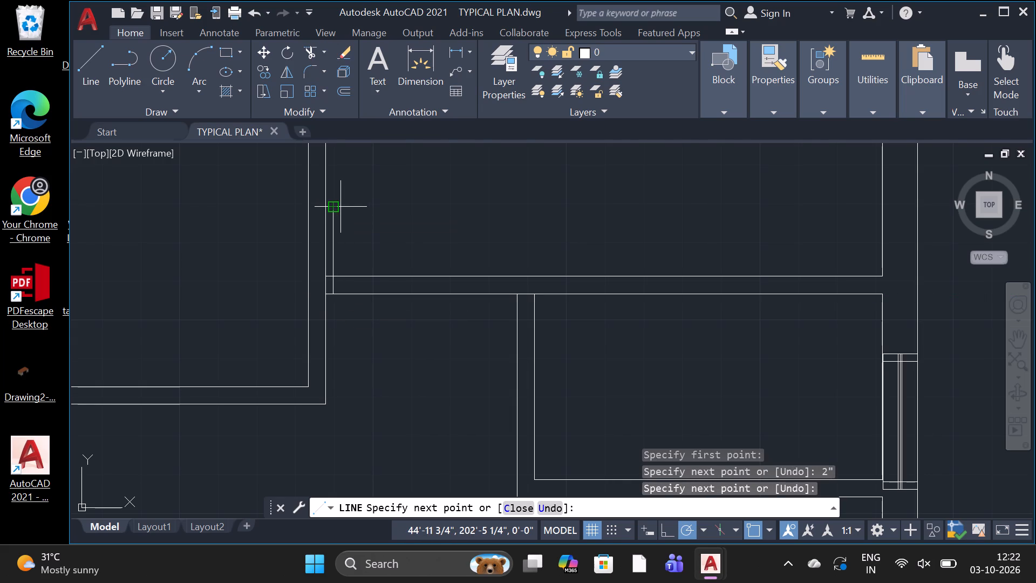
pyautogui.press('space')
# Draw a line from the small rooms' partition top, right face, up to the wall's upper face, 2" right, and about 1' down.
pyautogui.scroll(-2, 340, 207)
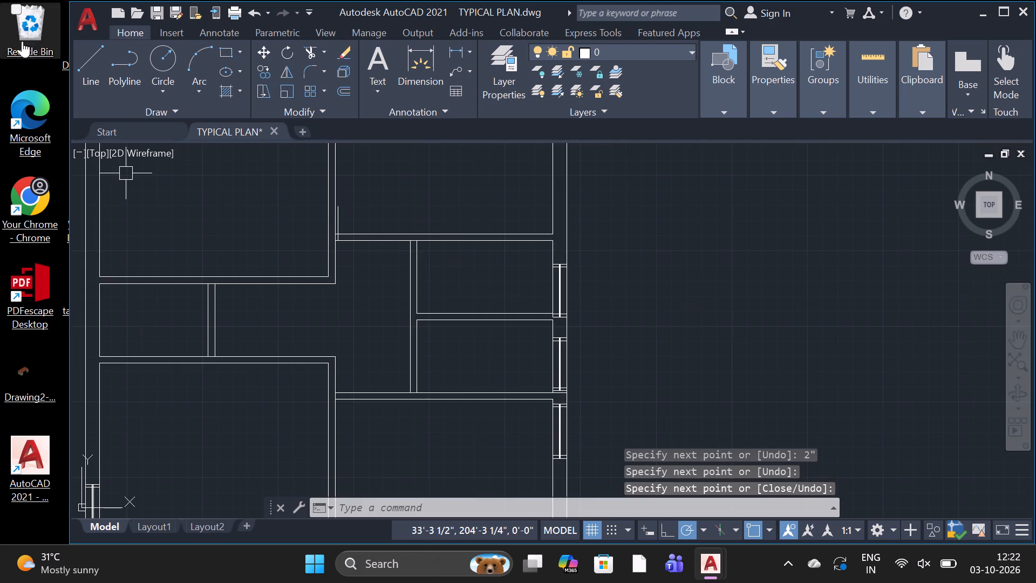
pyautogui.click(87, 62)
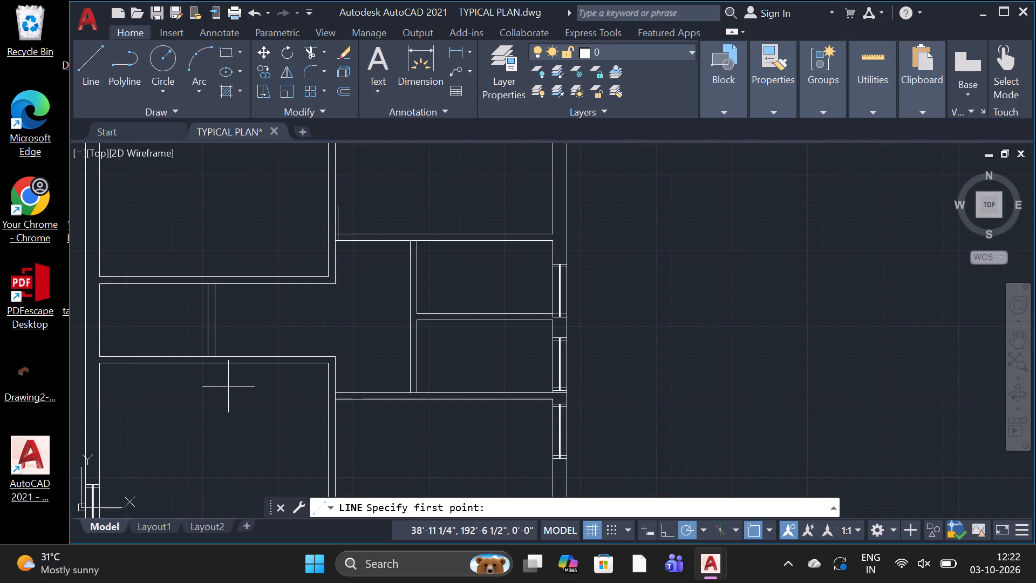
pyautogui.scroll(-2, 230, 385)
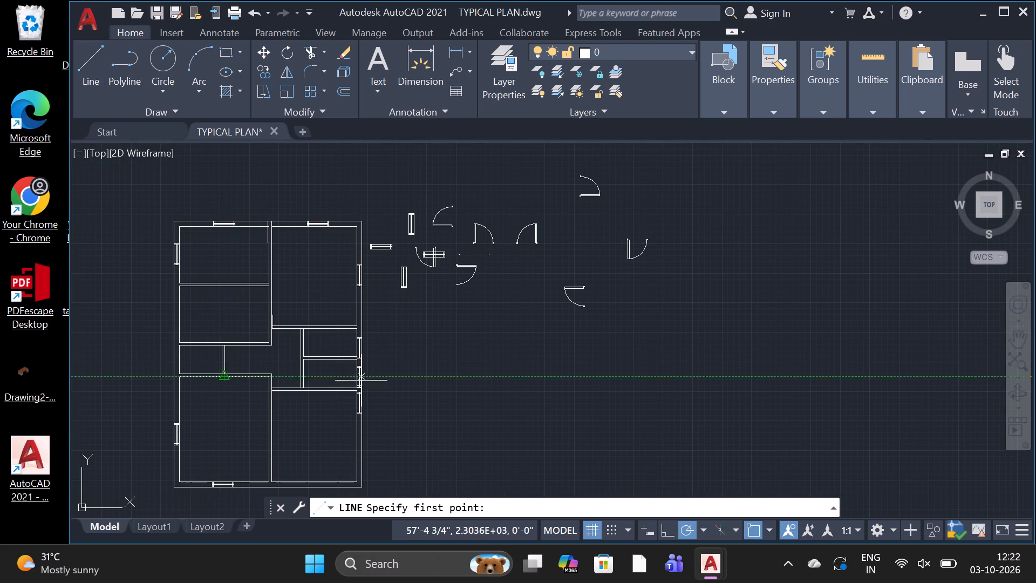
pyautogui.scroll(2, 363, 370)
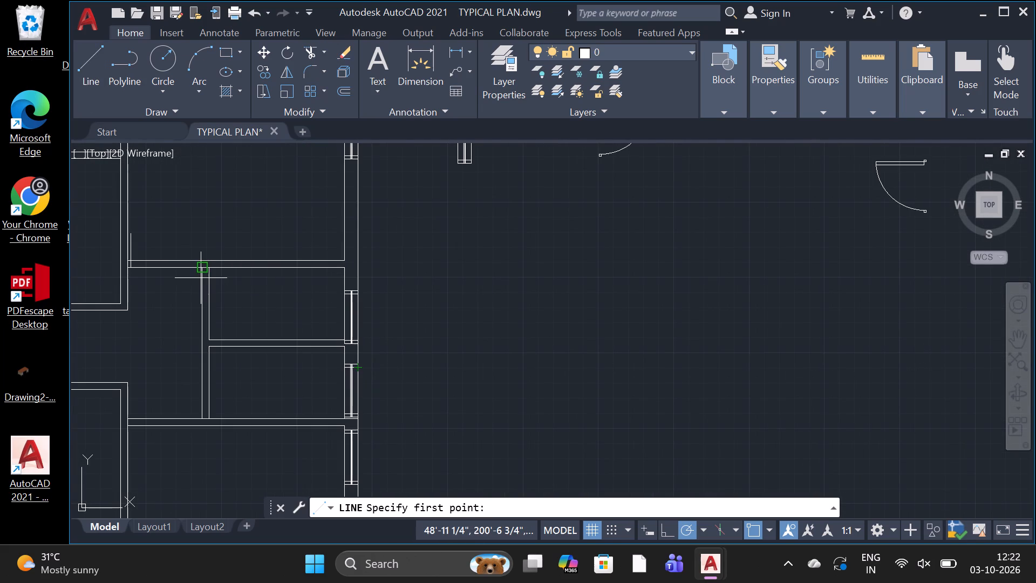
pyautogui.scroll(3, 208, 273)
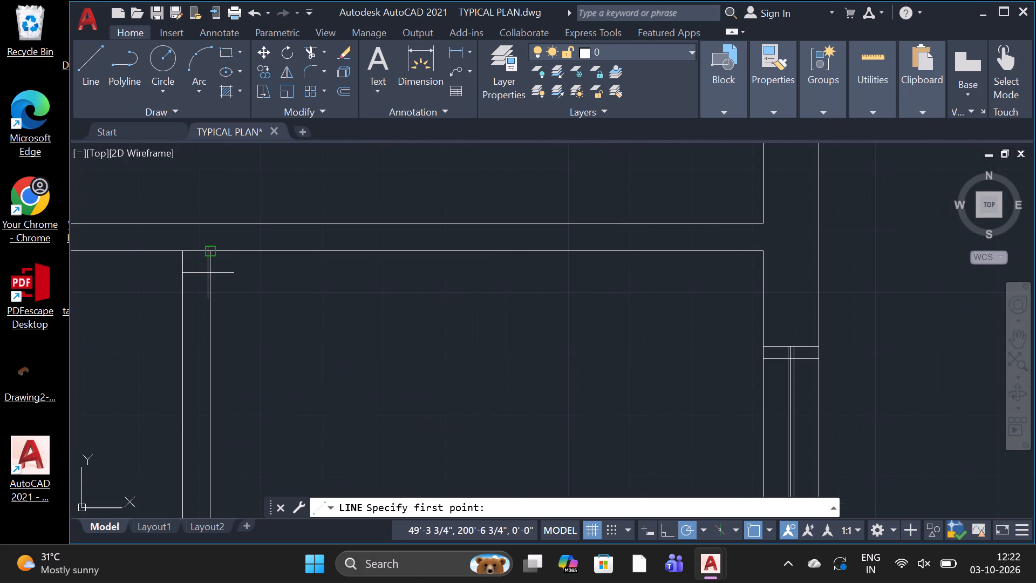
pyautogui.click(209, 273)
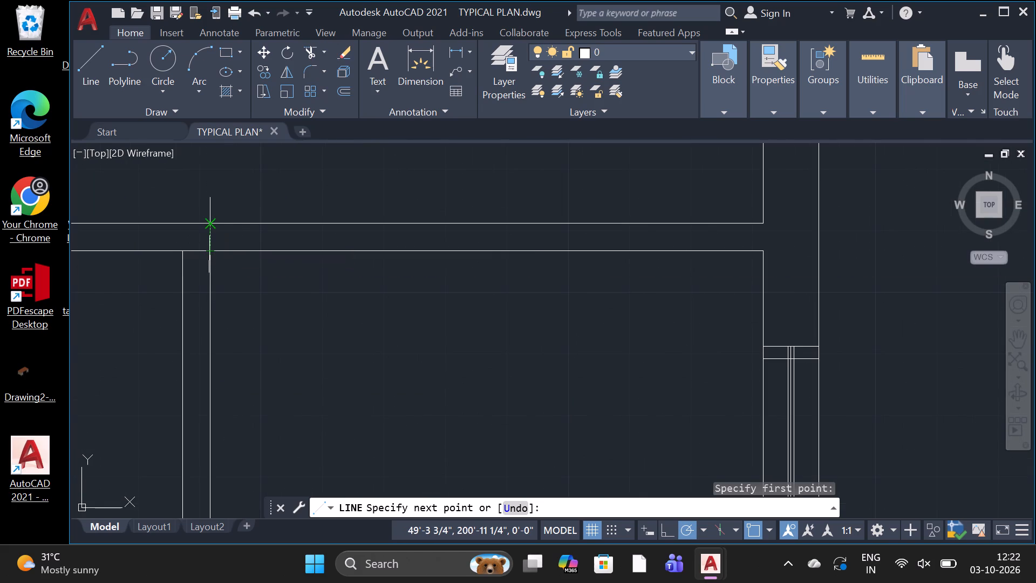
pyautogui.click(214, 226)
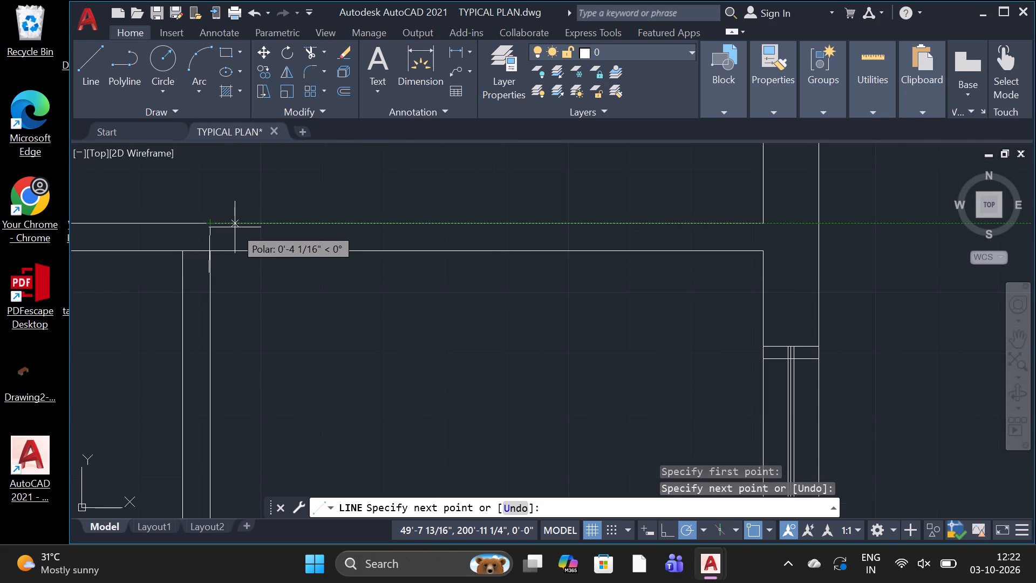
pyautogui.press('2')
pyautogui.write('"')
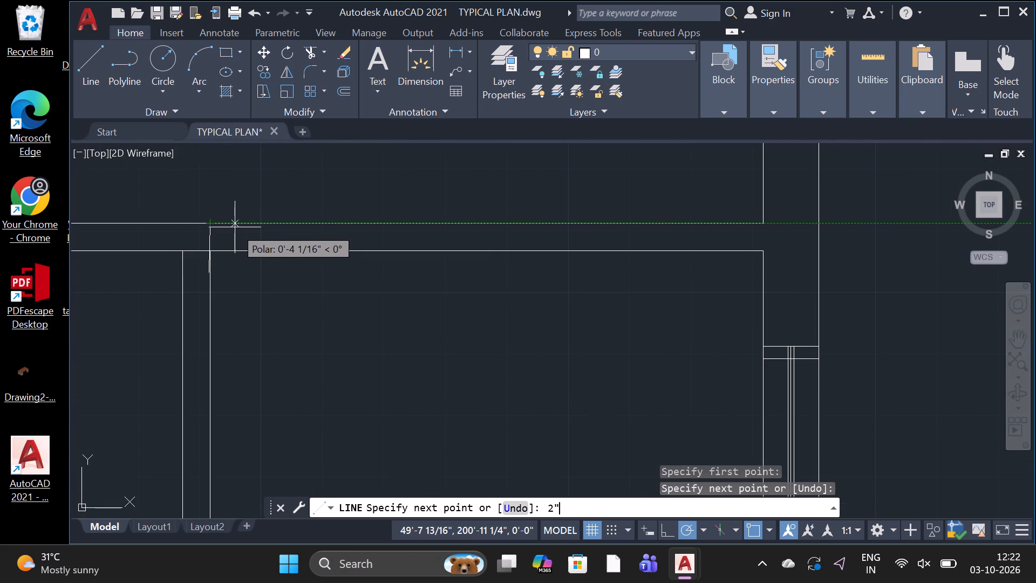
pyautogui.press('space')
pyautogui.click(228, 295)
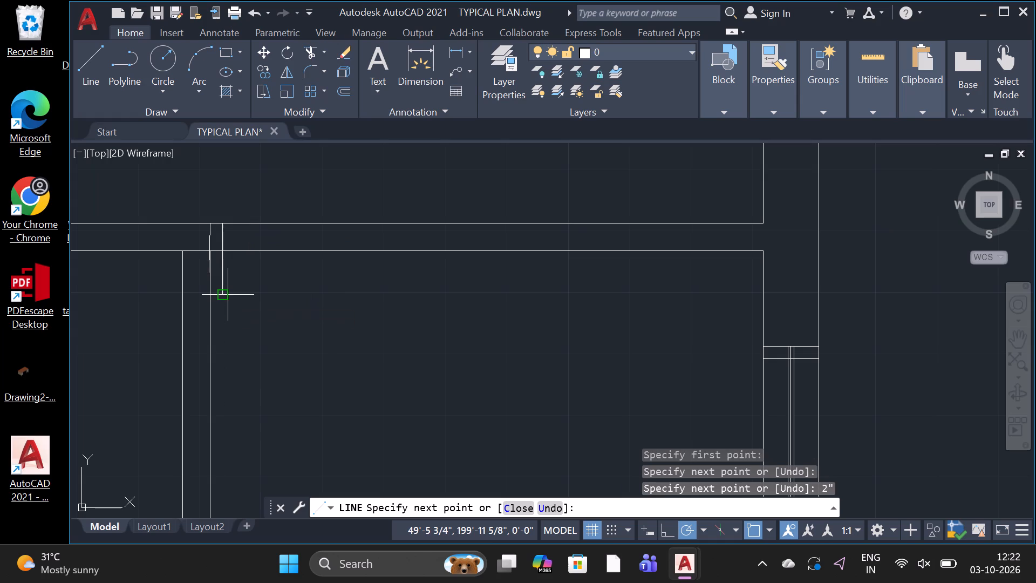
pyautogui.press('space')
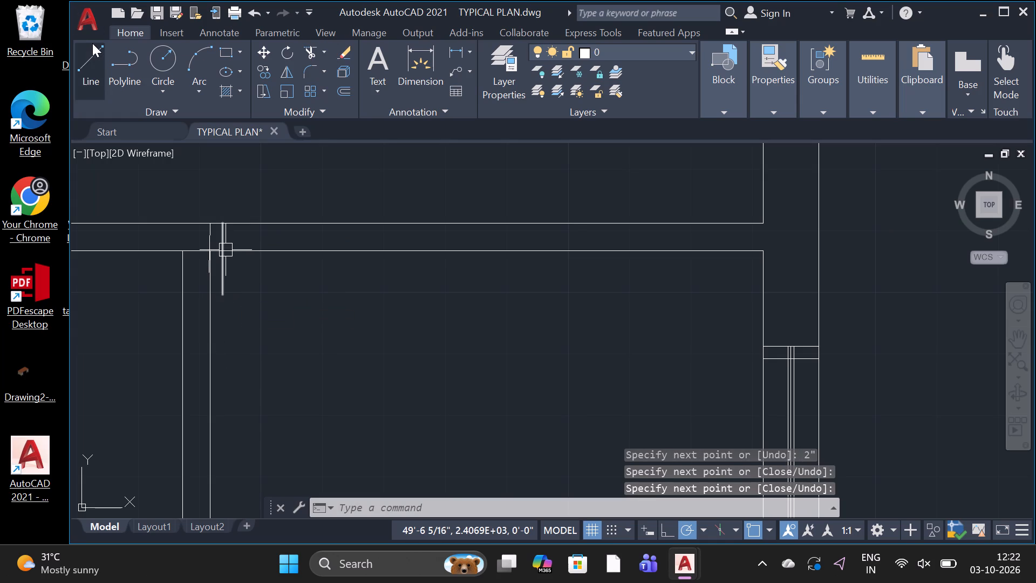
# Draw a line from the bottom of the small rooms' partition, left face, 2" up and about 2'-3" right.
pyautogui.click(92, 44)
pyautogui.scroll(-2, 174, 182)
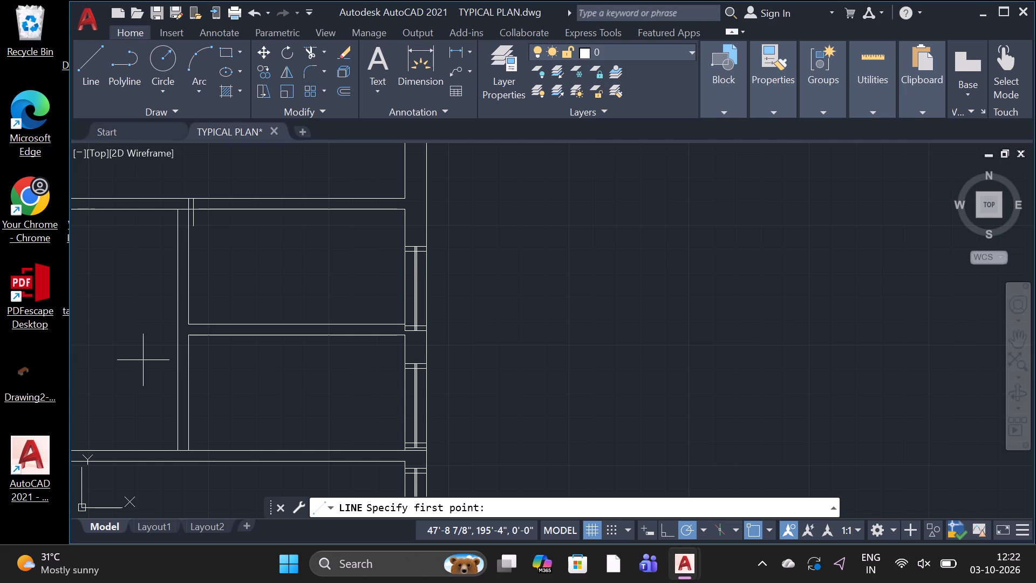
pyautogui.click(178, 447)
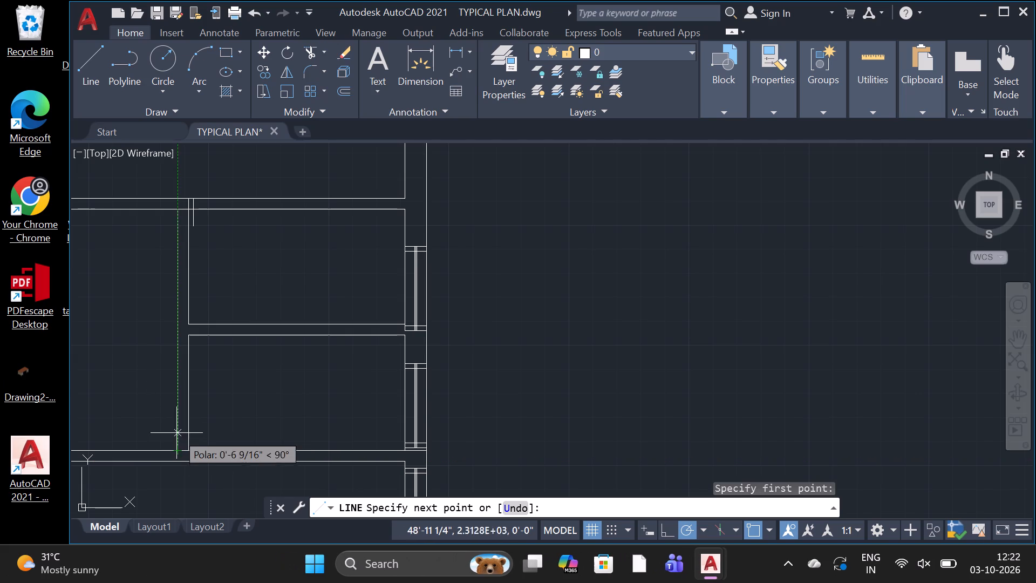
pyautogui.press('2')
pyautogui.write('"')
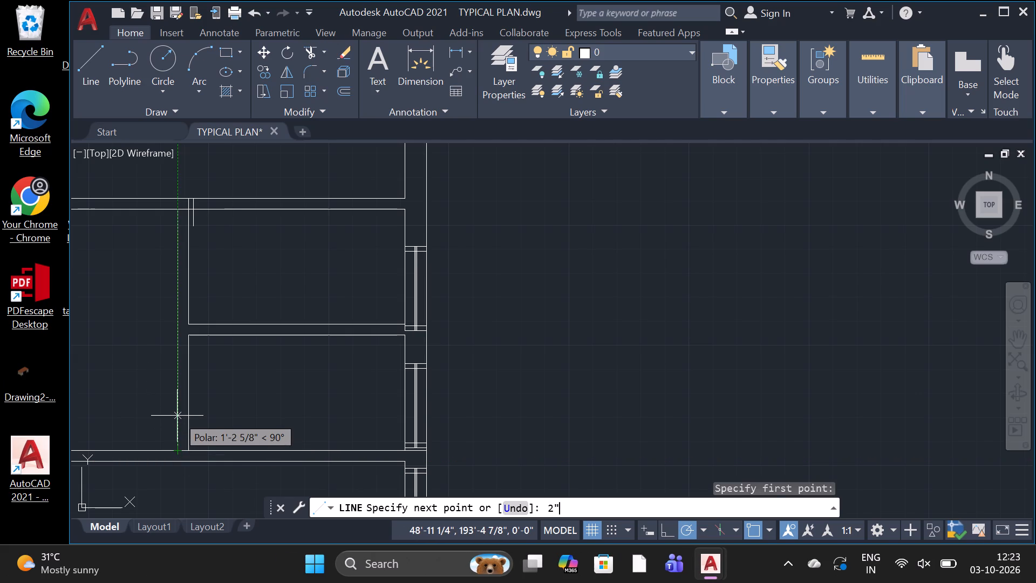
pyautogui.press('space')
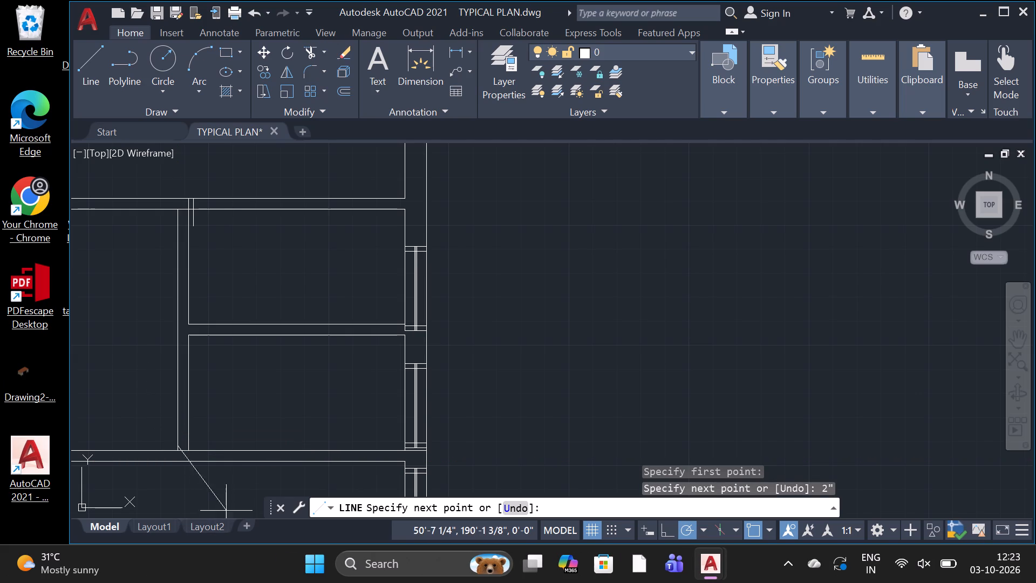
pyautogui.click(248, 439)
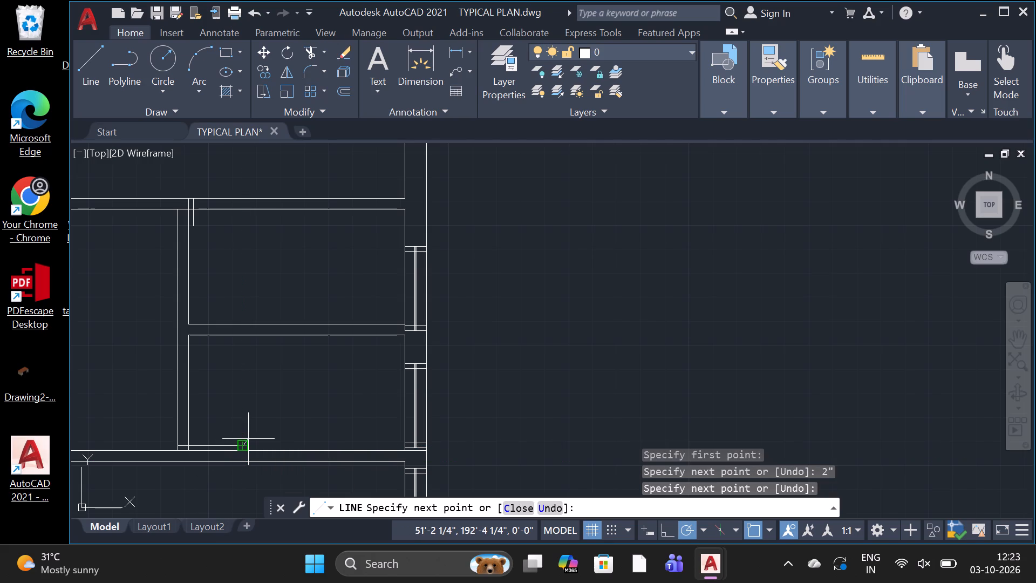
pyautogui.press('space')
# Draw a line from the bottom of the small left-side rooms' partition, right face, 2" up and about 2'-4" left.
pyautogui.scroll(-3, 262, 404)
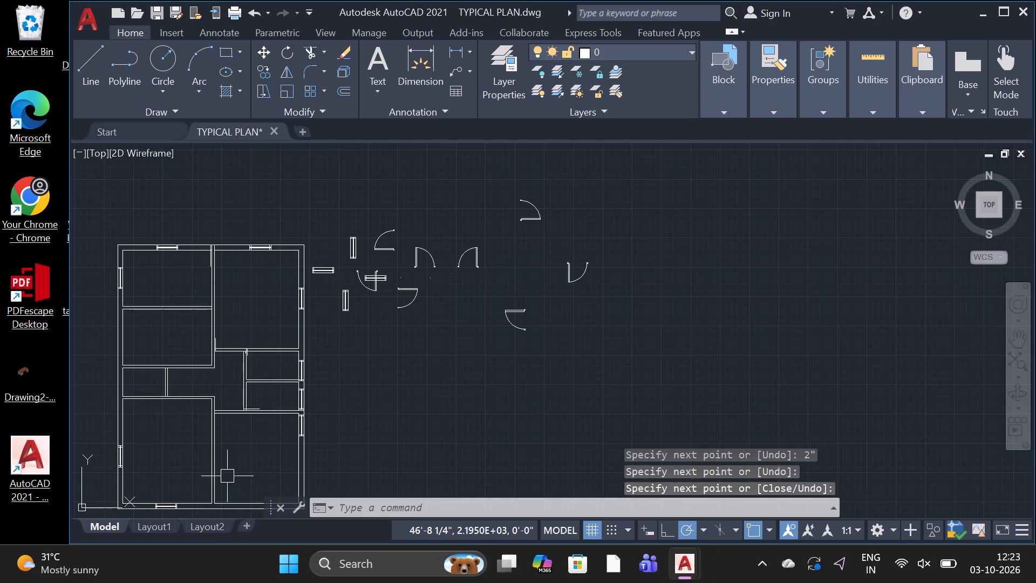
pyautogui.scroll(2, 227, 477)
pyautogui.scroll(-3, 227, 477)
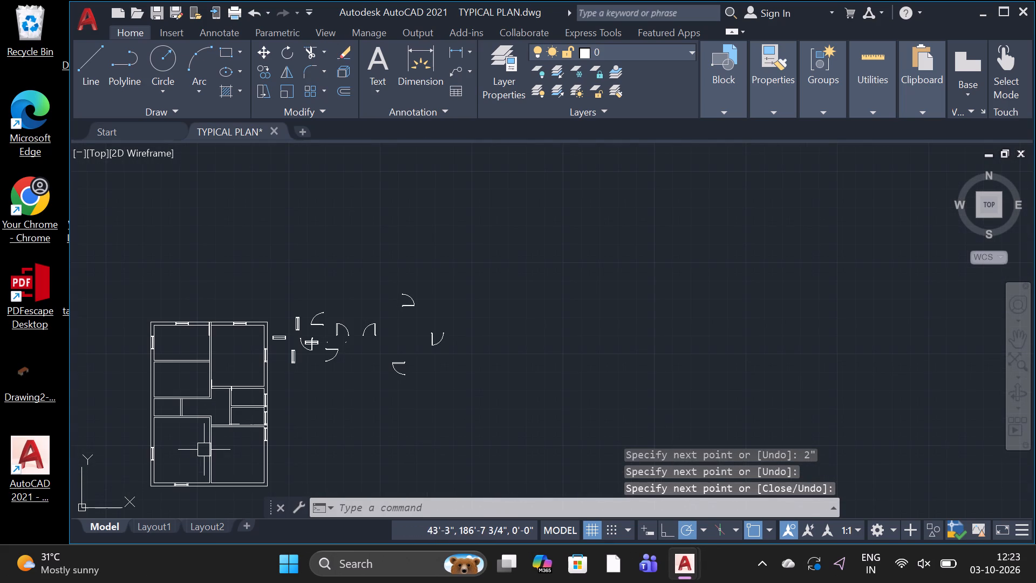
pyautogui.click(93, 64)
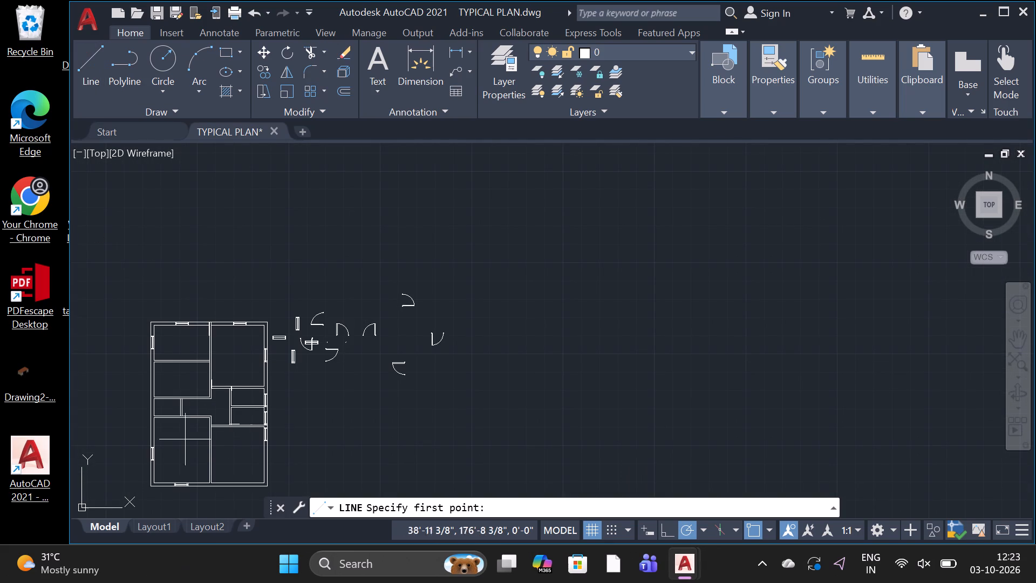
pyautogui.scroll(2, 186, 424)
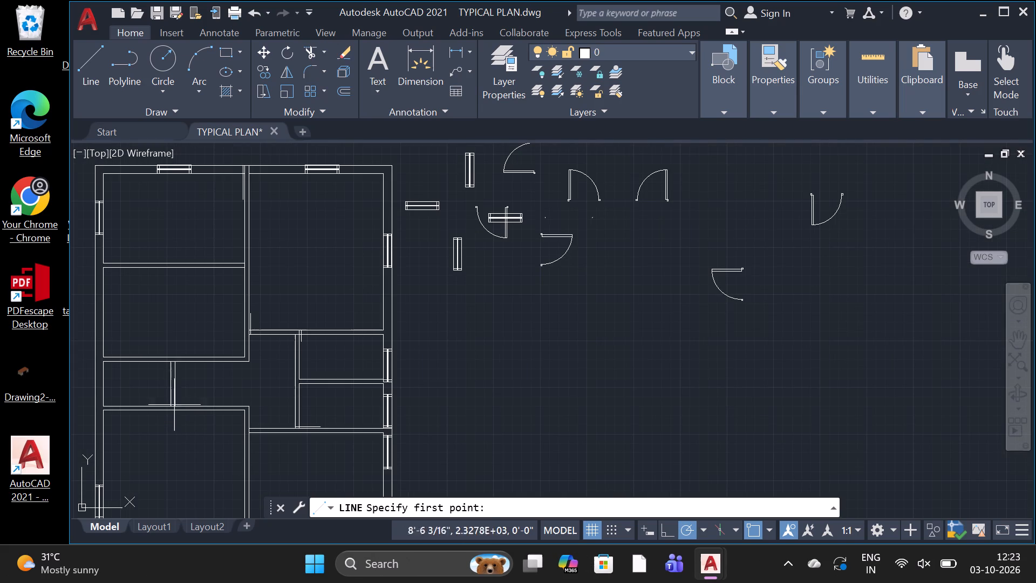
pyautogui.scroll(2, 172, 402)
pyautogui.click(175, 401)
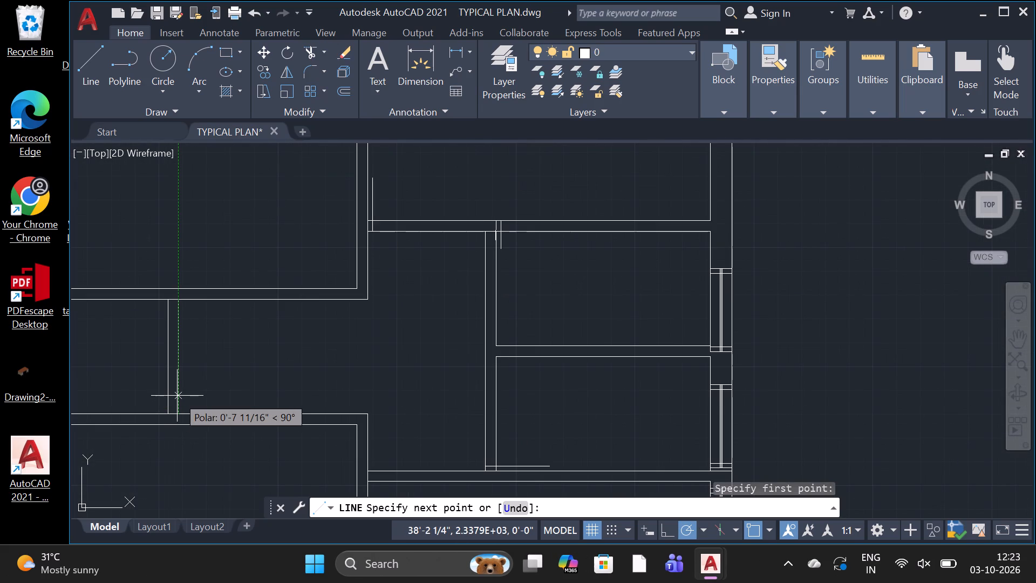
pyautogui.press('2')
pyautogui.write('"')
pyautogui.press('space')
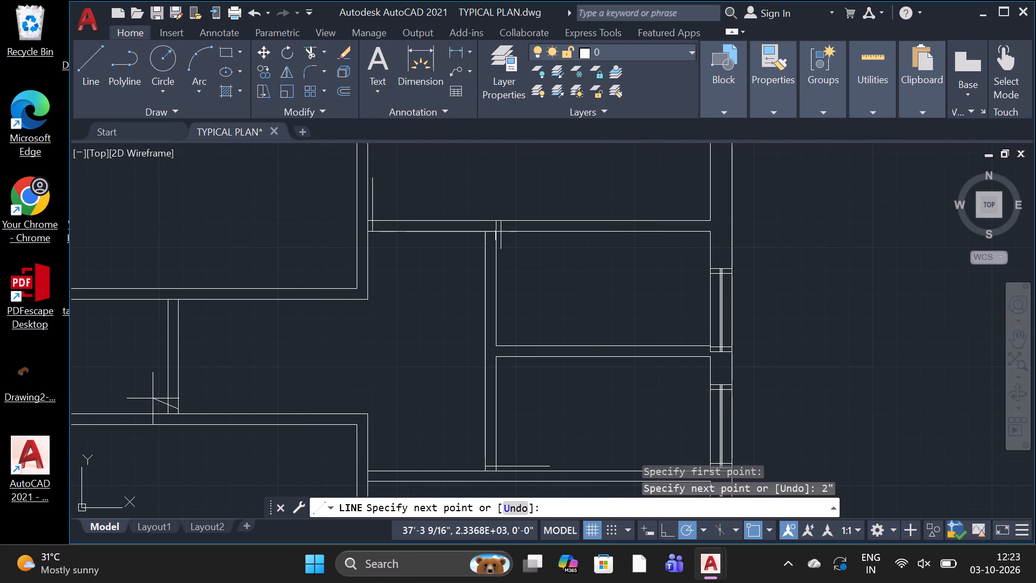
pyautogui.click(111, 405)
pyautogui.press('space')
# Draw a line from the central wall's right face at the lower-right room's top wall, upper face, 2" right and about 6'-10" down.
pyautogui.scroll(-2, 111, 405)
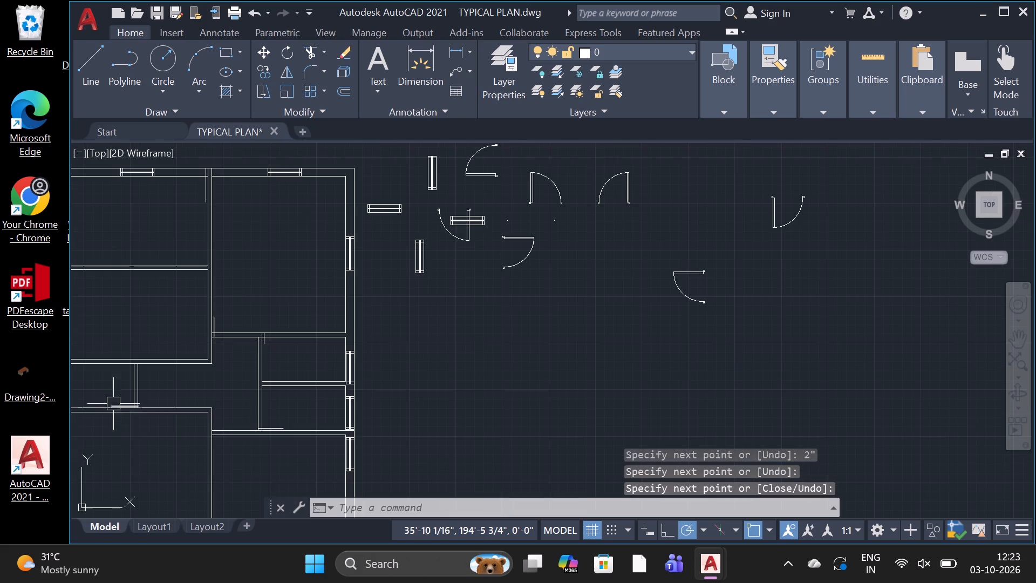
pyautogui.scroll(2, 157, 512)
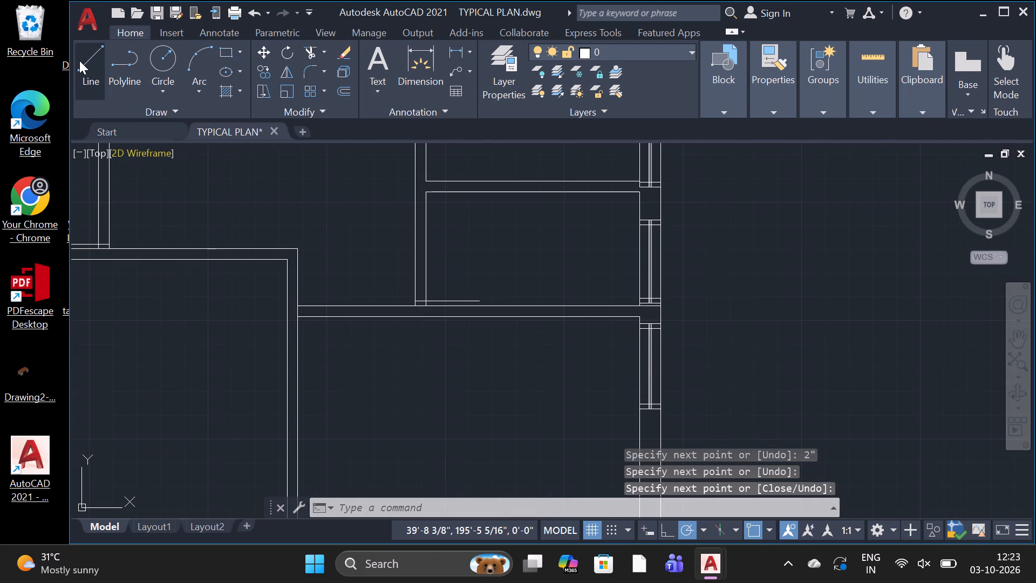
pyautogui.click(83, 58)
pyautogui.scroll(-2, 215, 417)
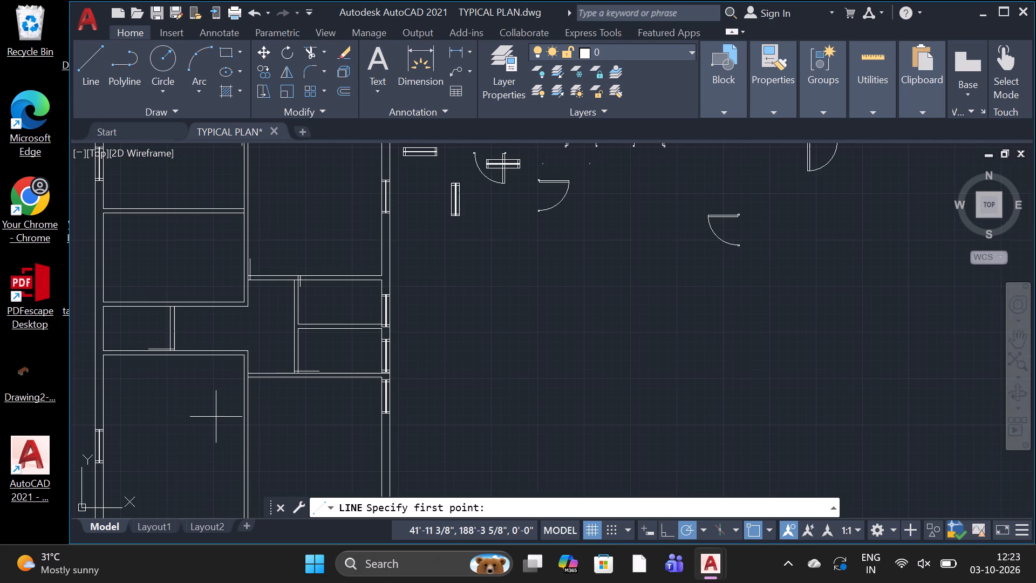
pyautogui.click(264, 372)
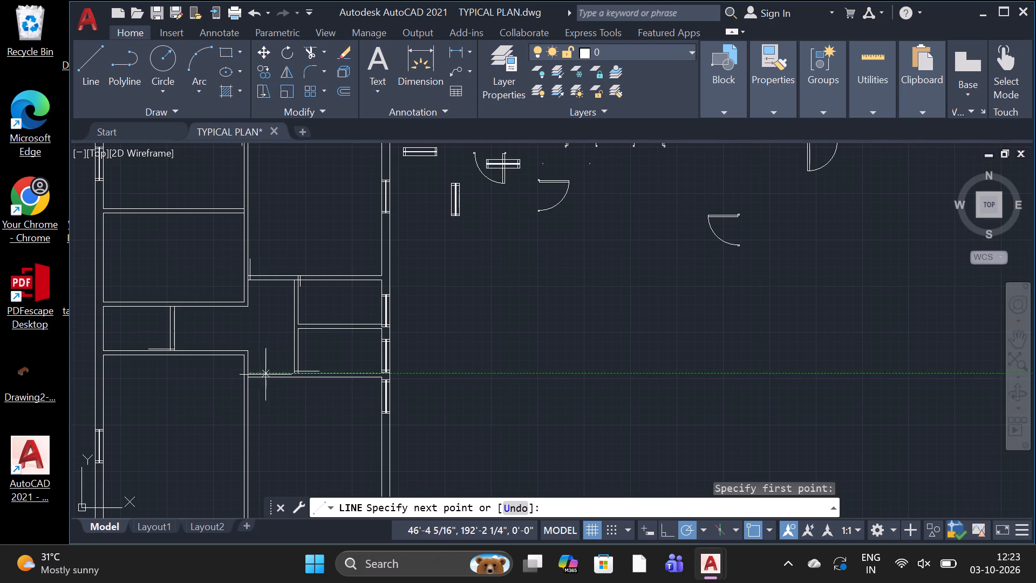
pyautogui.press('2')
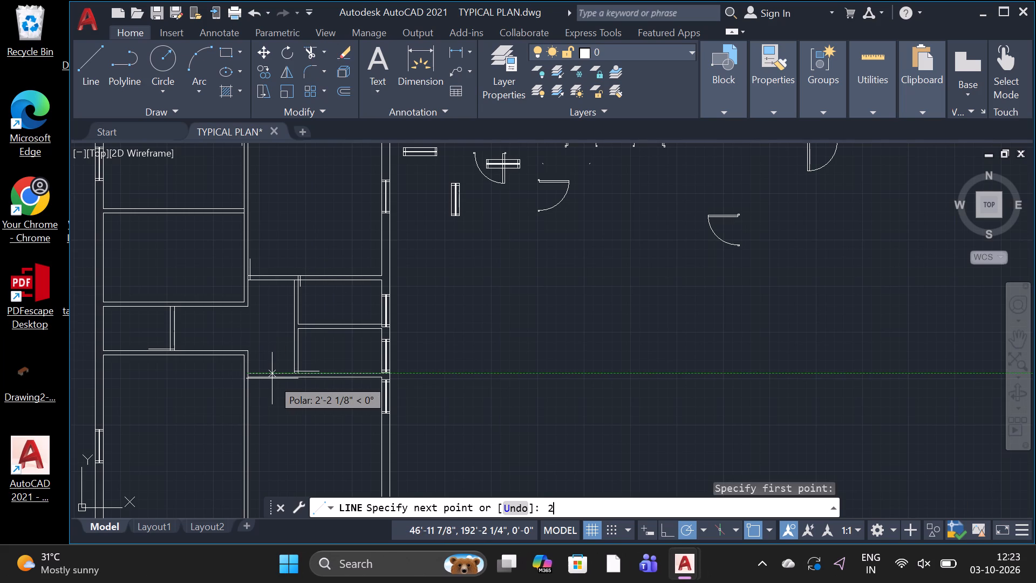
pyautogui.hotkey('shift', '"')
pyautogui.press('space')
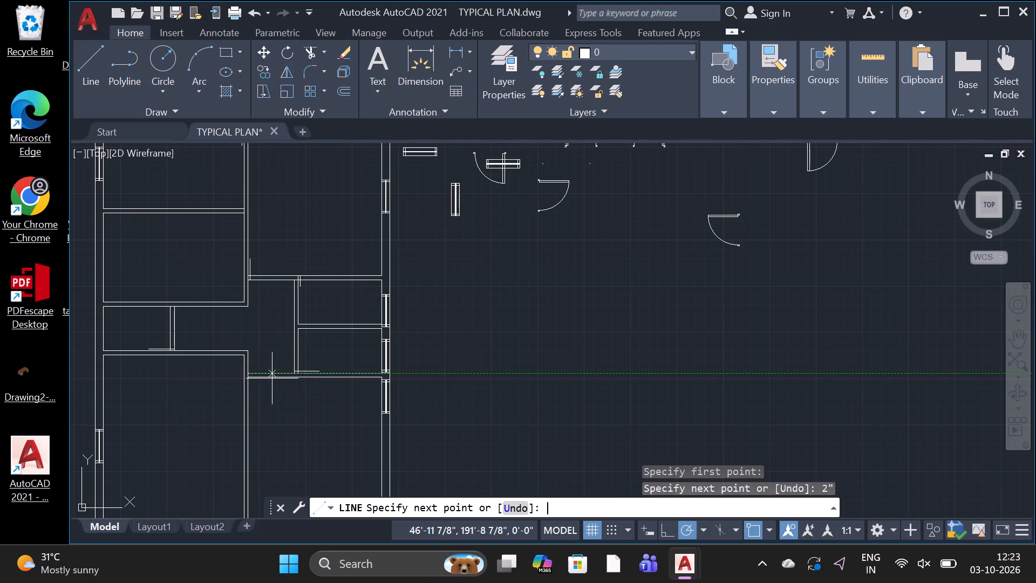
pyautogui.click(254, 449)
pyautogui.press('space')
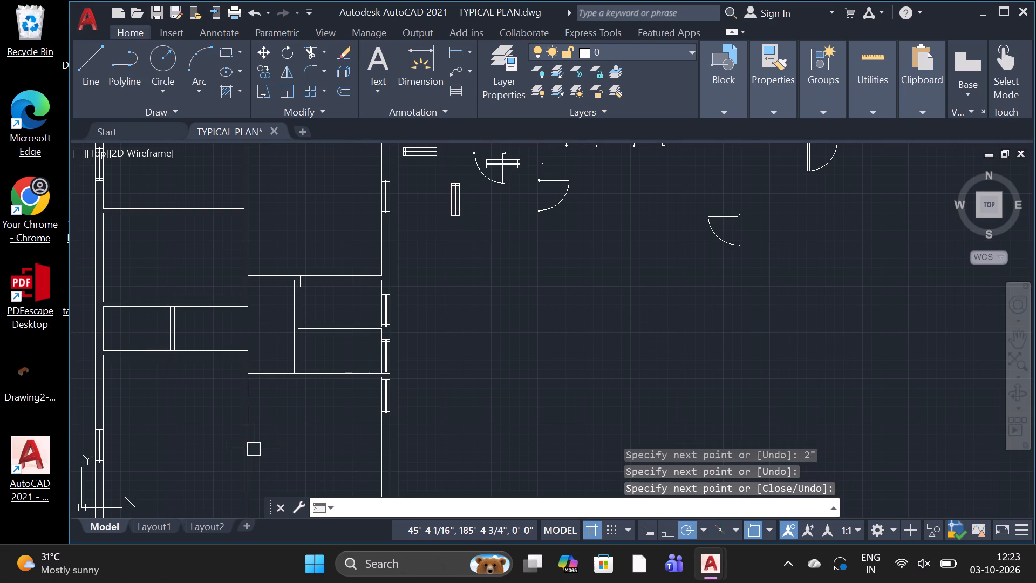
# Draw a line from the lower-left room's bottom-left inner corner left to the outer face, up 2" twice, and about 4'-11" right.
pyautogui.click(104, 58)
pyautogui.scroll(-2, 190, 347)
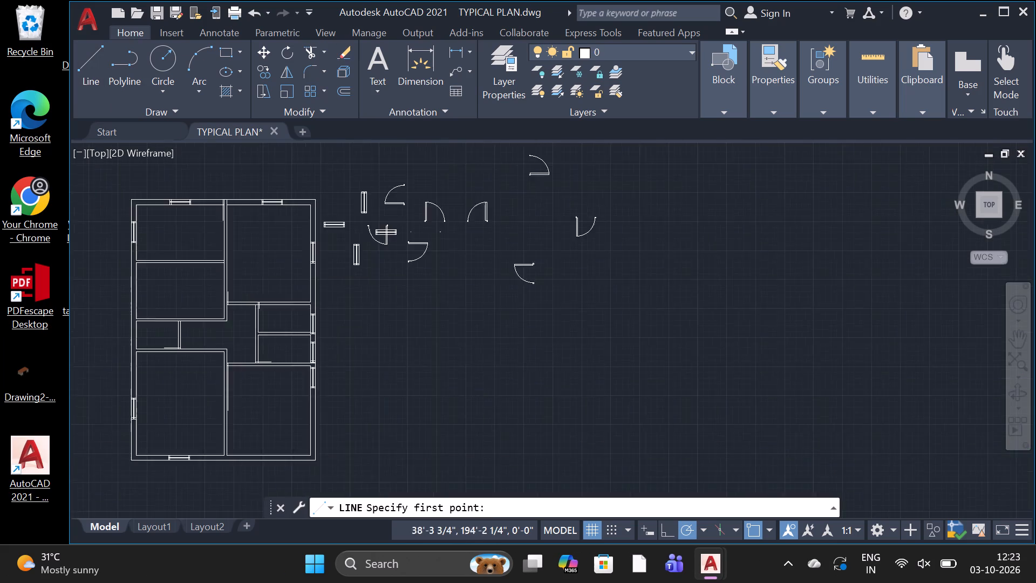
pyautogui.scroll(-1, 190, 347)
pyautogui.scroll(2, 195, 436)
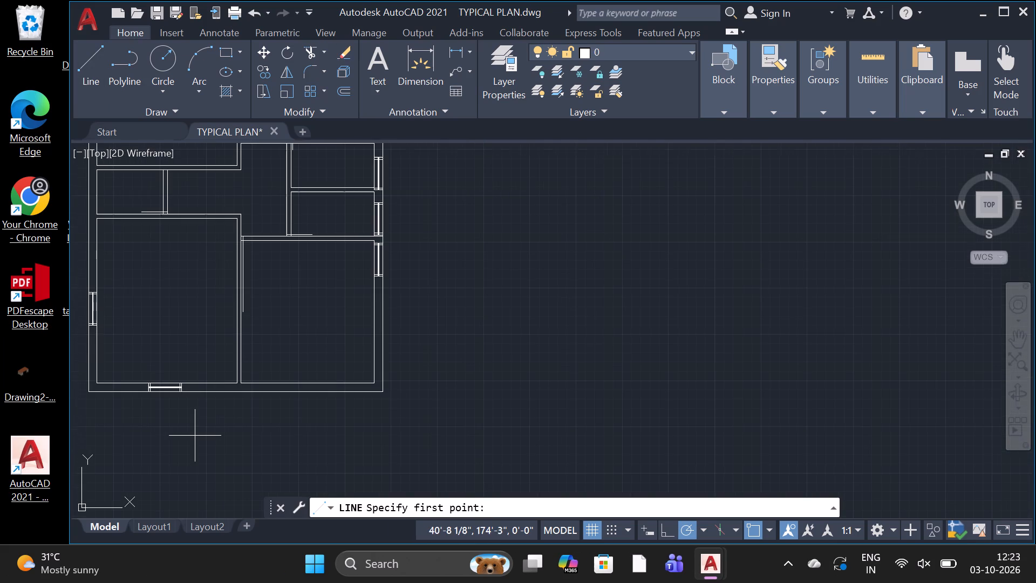
pyautogui.click(100, 388)
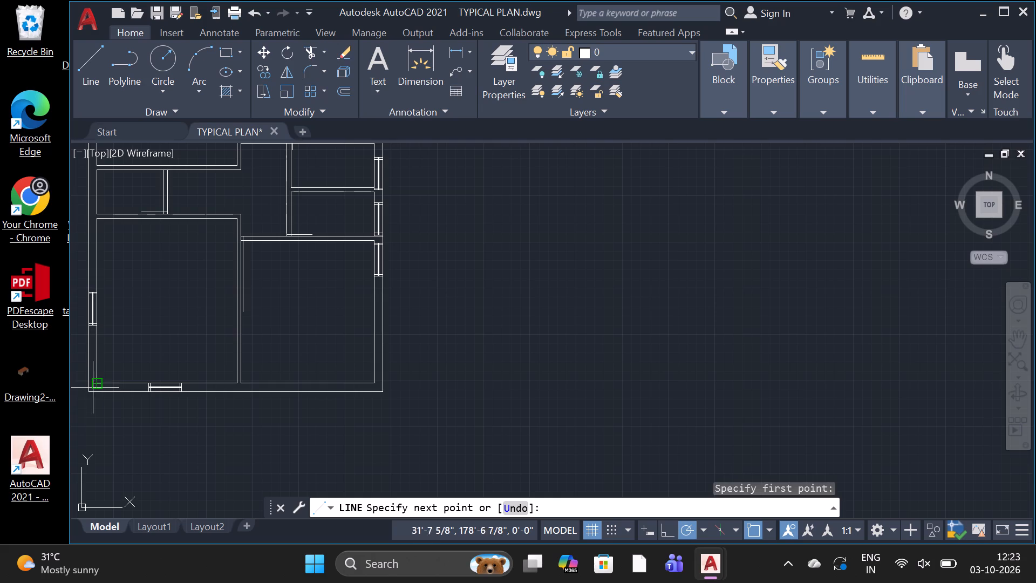
pyautogui.click(85, 388)
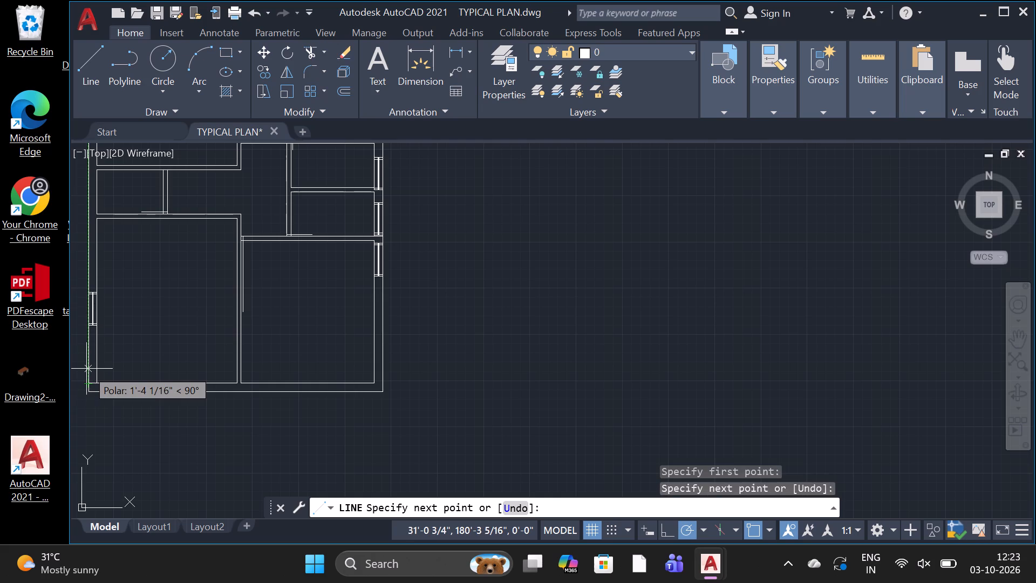
pyautogui.write('2"')
pyautogui.press('space')
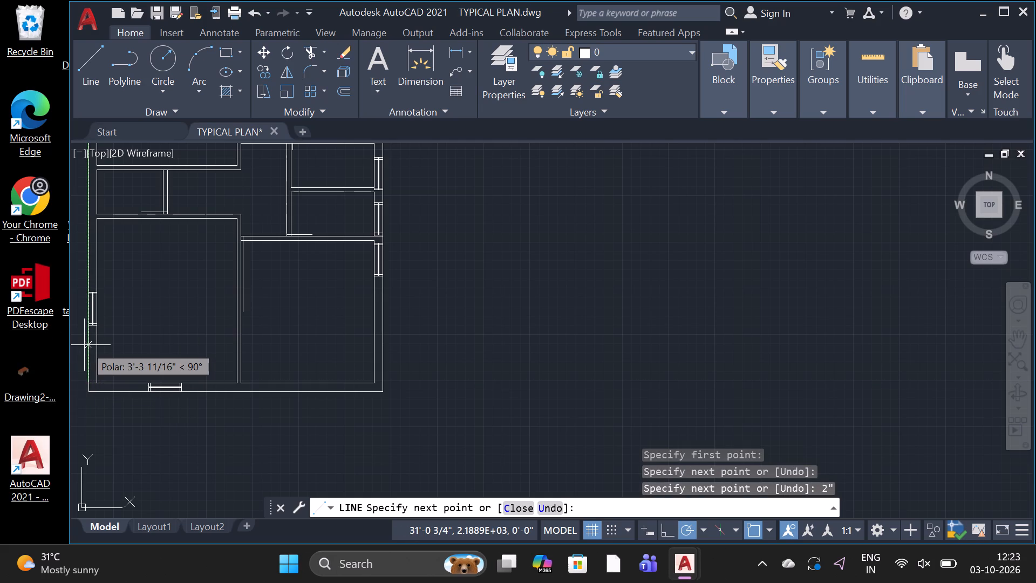
pyautogui.press('2')
pyautogui.write('"')
pyautogui.press('space')
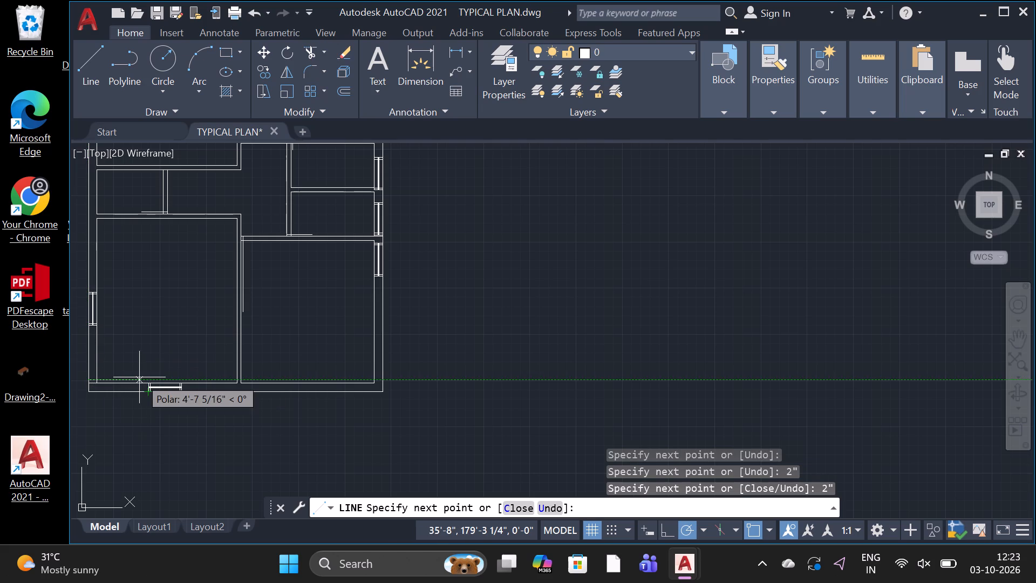
pyautogui.scroll(3, 139, 377)
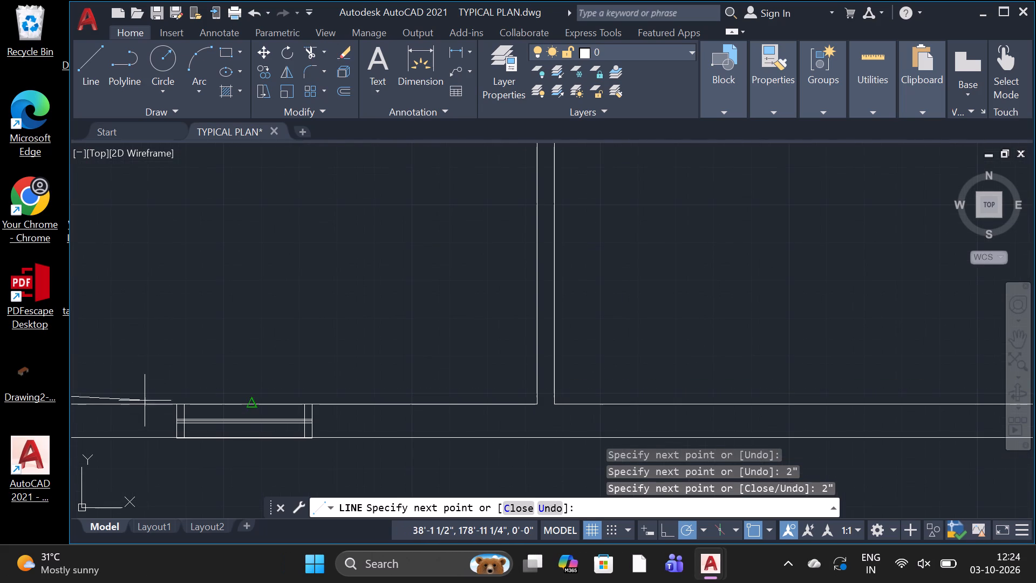
pyautogui.click(155, 384)
pyautogui.press('space')
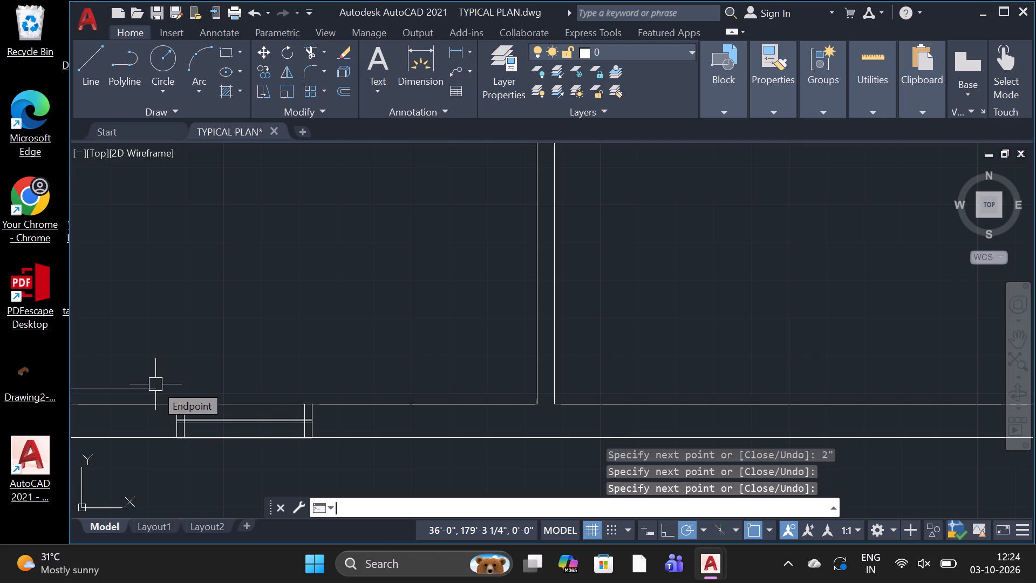
# Draw a line from the central wall's bottom, left face, down to the outer wall face, 2" left, and about 2'-8" up.
pyautogui.click(94, 58)
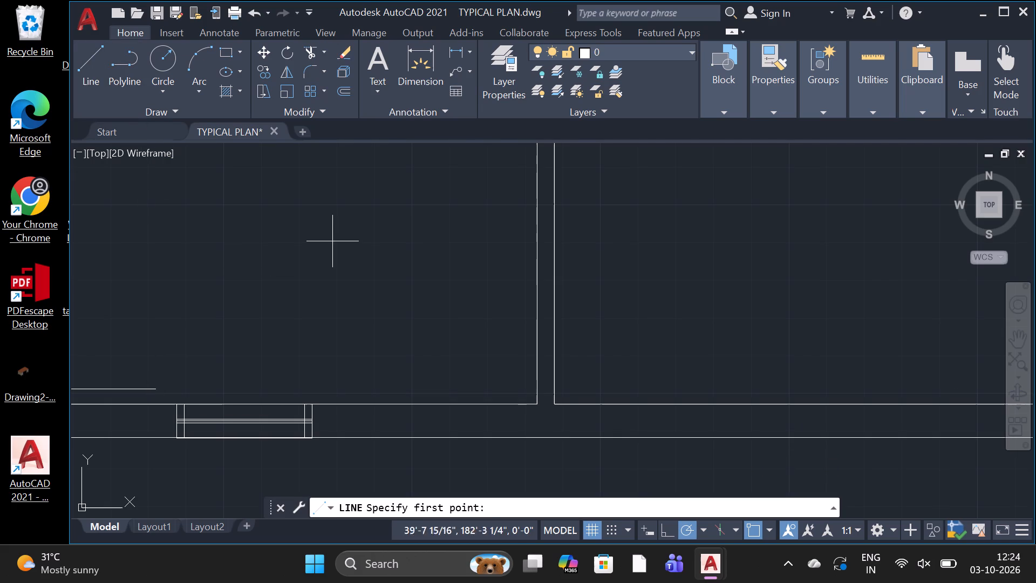
pyautogui.click(533, 404)
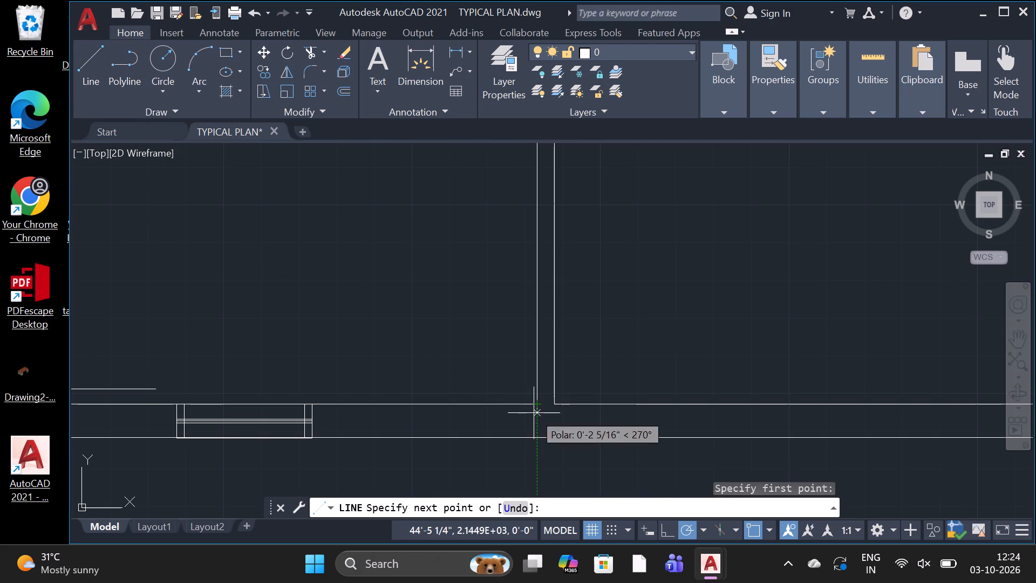
pyautogui.click(541, 444)
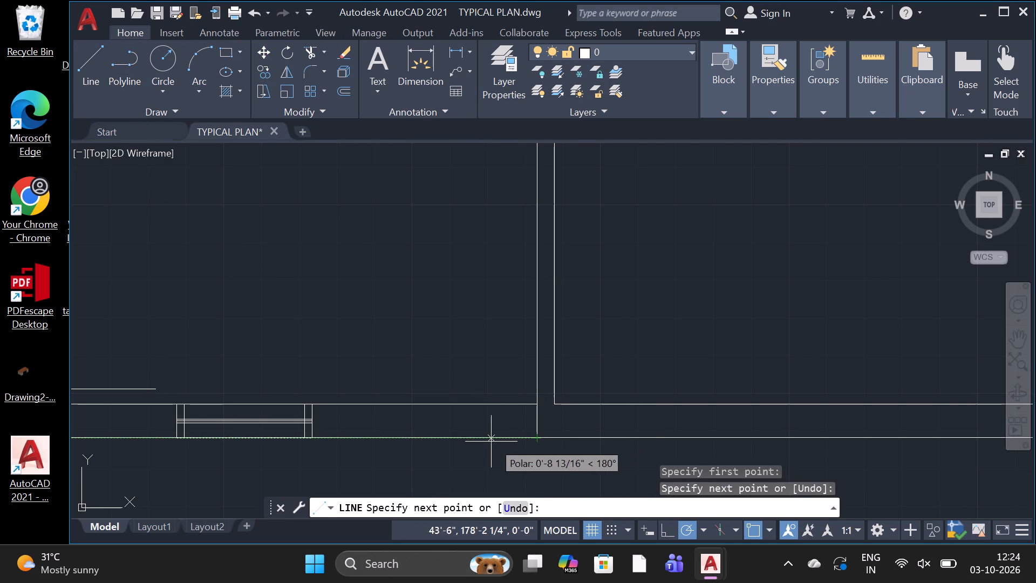
pyautogui.write('2"')
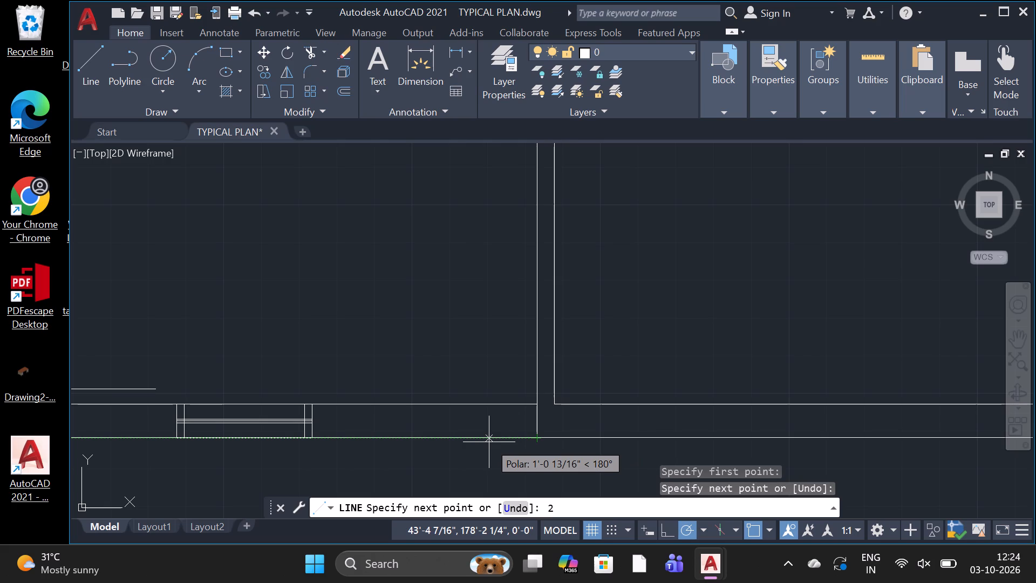
pyautogui.press('space')
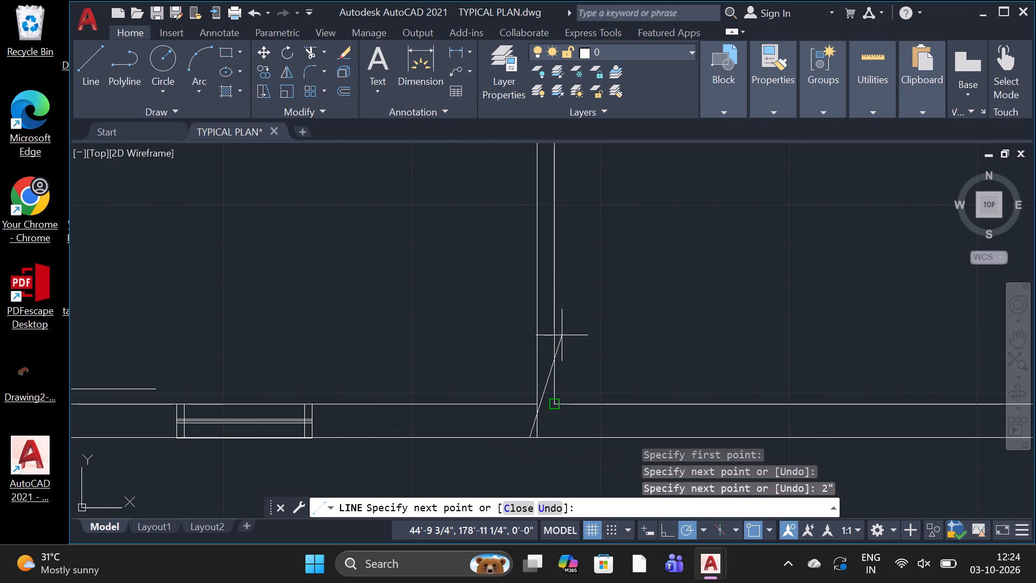
pyautogui.click(527, 319)
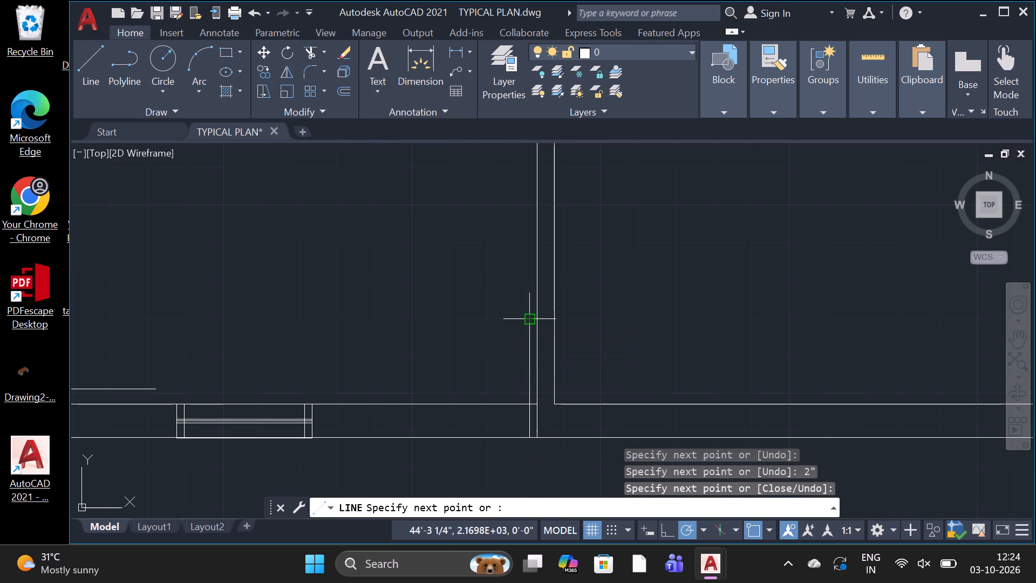
pyautogui.press('space')
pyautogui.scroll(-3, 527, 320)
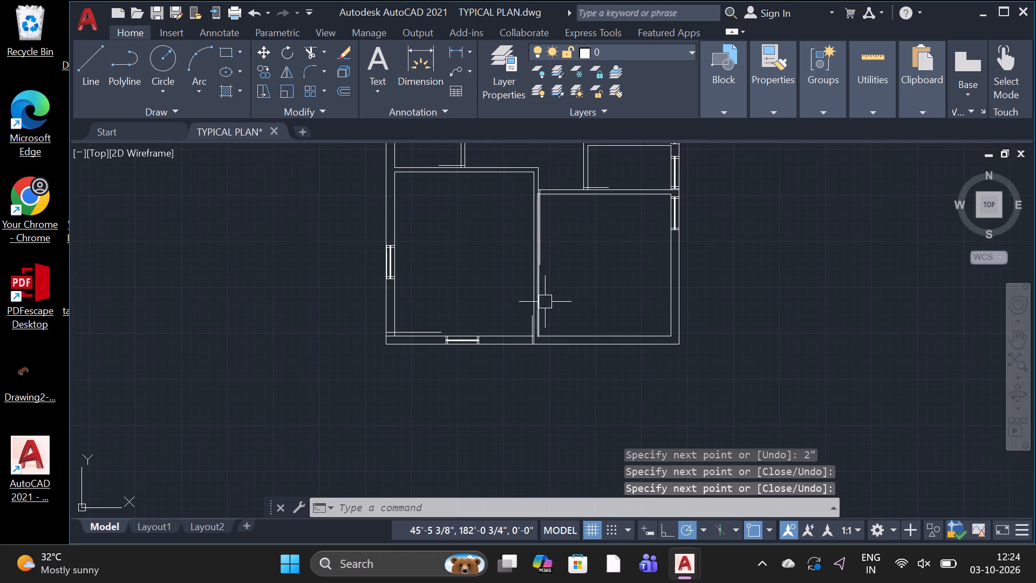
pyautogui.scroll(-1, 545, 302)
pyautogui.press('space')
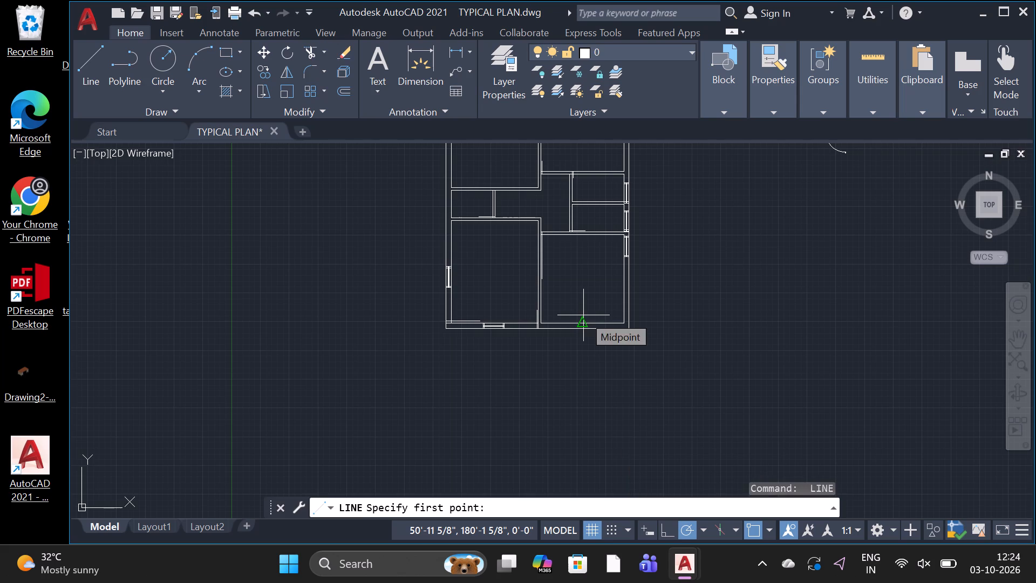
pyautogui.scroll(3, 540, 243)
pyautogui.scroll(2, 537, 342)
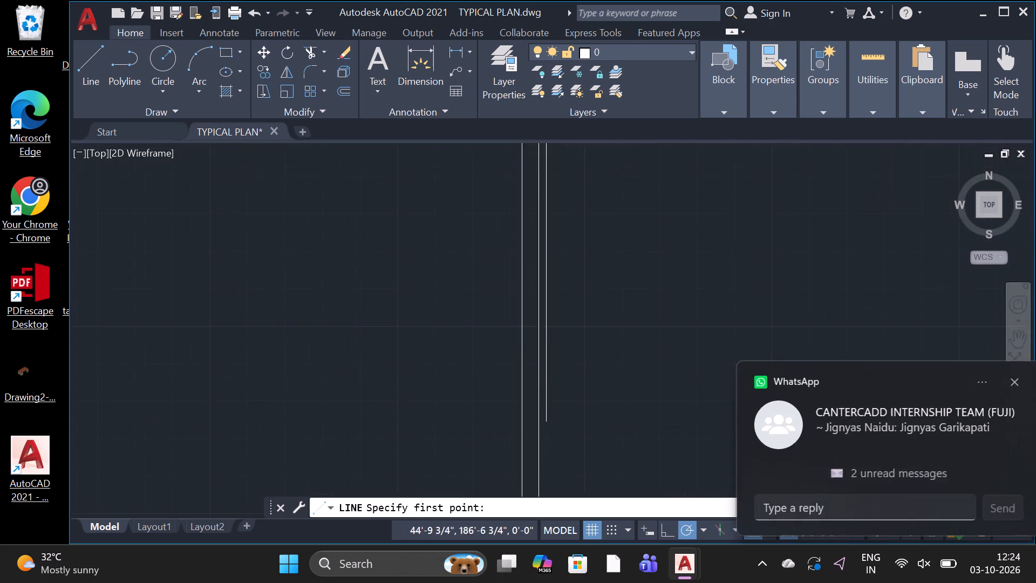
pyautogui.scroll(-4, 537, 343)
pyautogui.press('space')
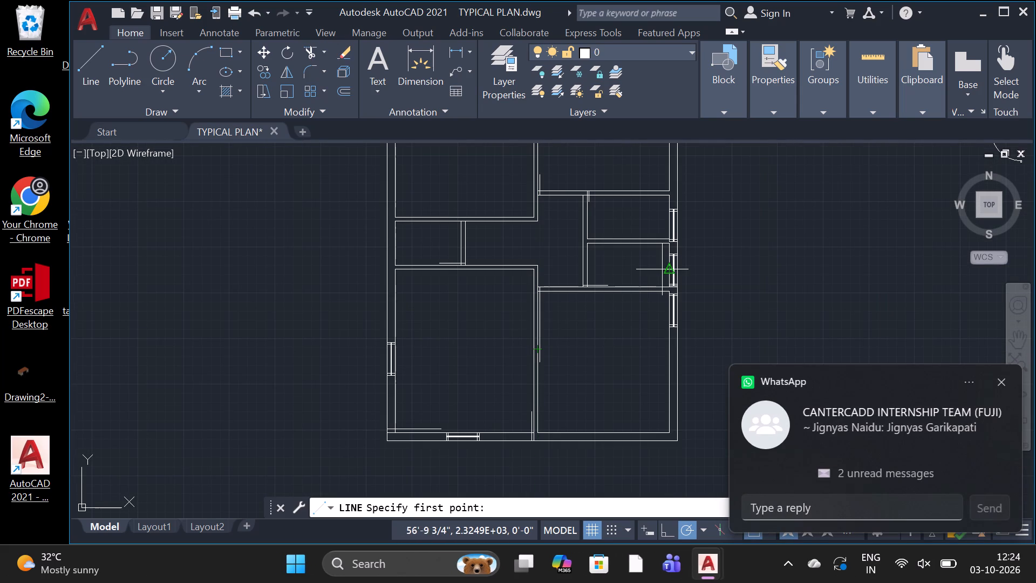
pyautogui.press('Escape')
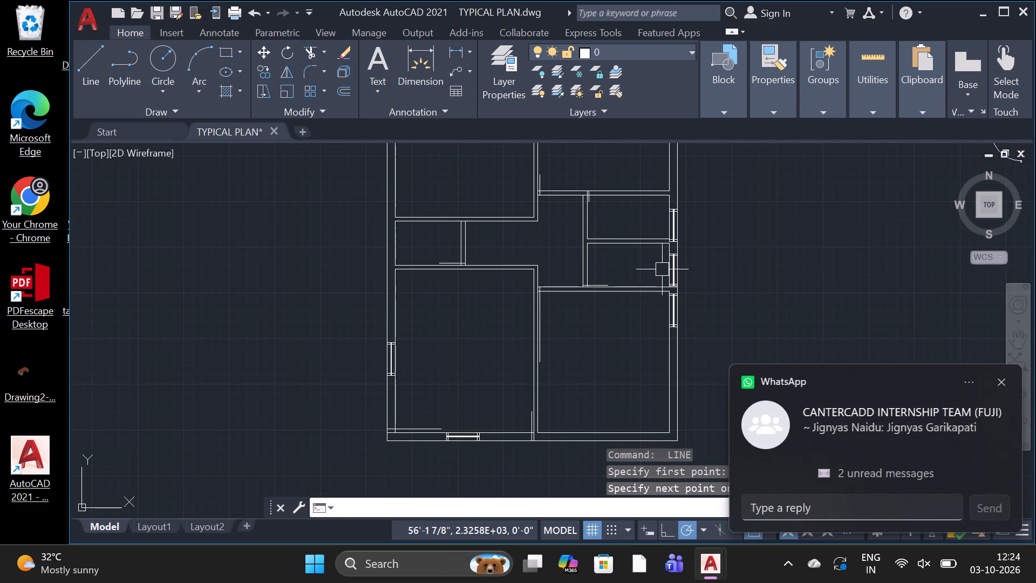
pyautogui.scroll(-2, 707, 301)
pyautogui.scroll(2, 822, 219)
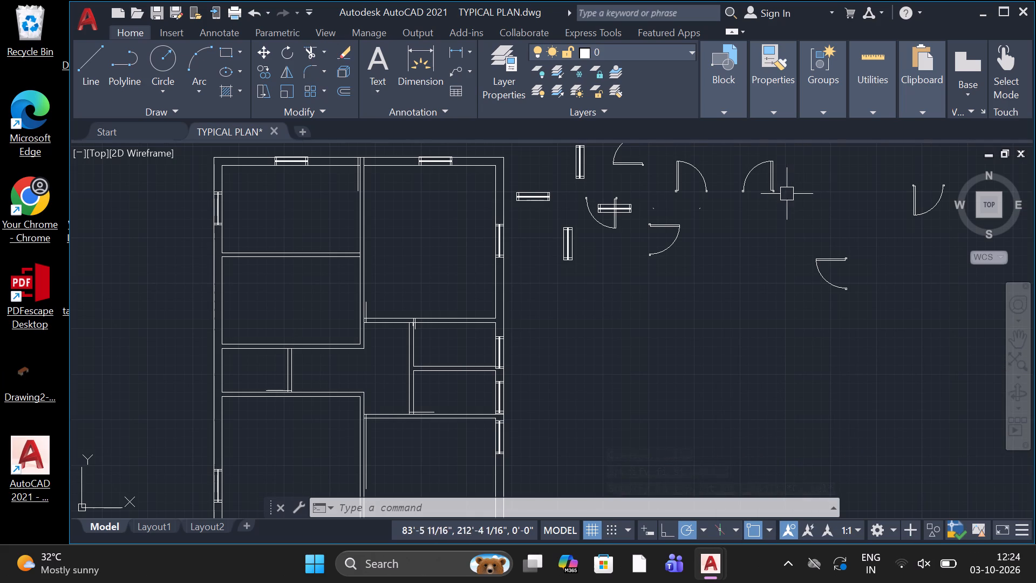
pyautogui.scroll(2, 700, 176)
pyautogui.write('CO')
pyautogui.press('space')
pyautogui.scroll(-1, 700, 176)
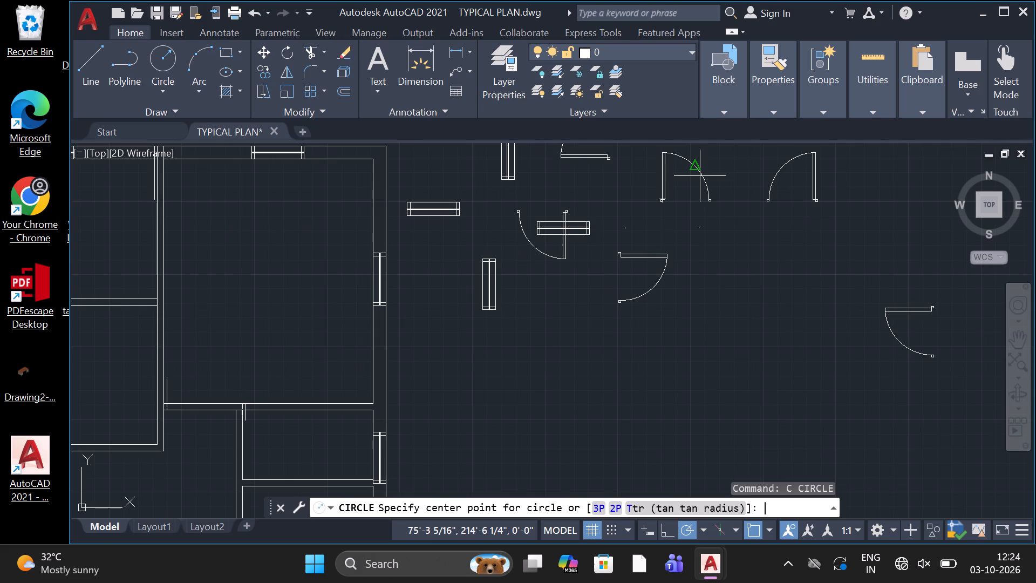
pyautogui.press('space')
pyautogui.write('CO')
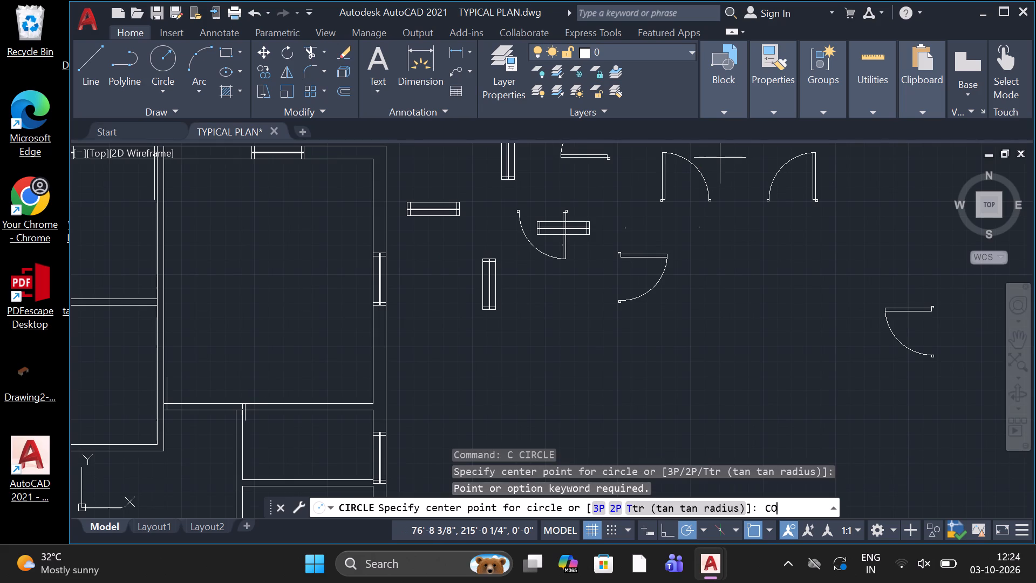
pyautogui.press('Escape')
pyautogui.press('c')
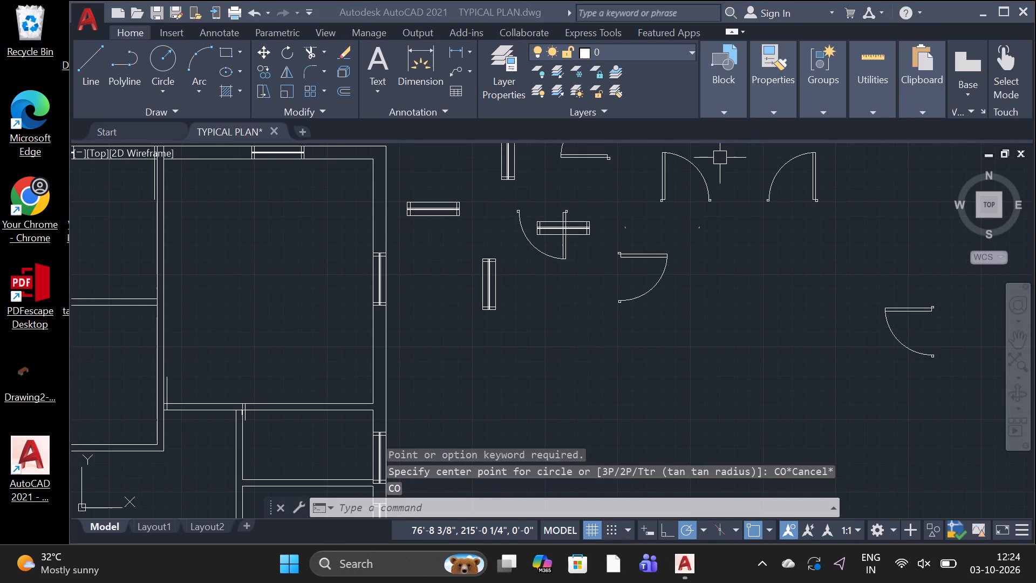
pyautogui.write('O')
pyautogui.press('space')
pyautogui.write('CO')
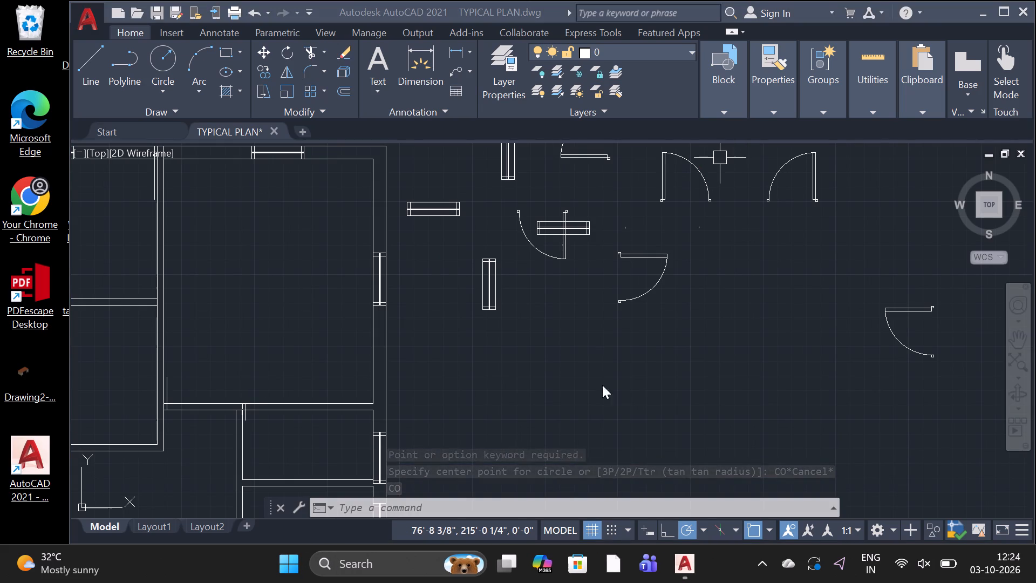
# Copy the loose upward-opening door with its leaf on the left, by its bottom-left jamb corner, to the marker line's bottom end in the upper-right room's lower-left corner.
pyautogui.click(558, 507)
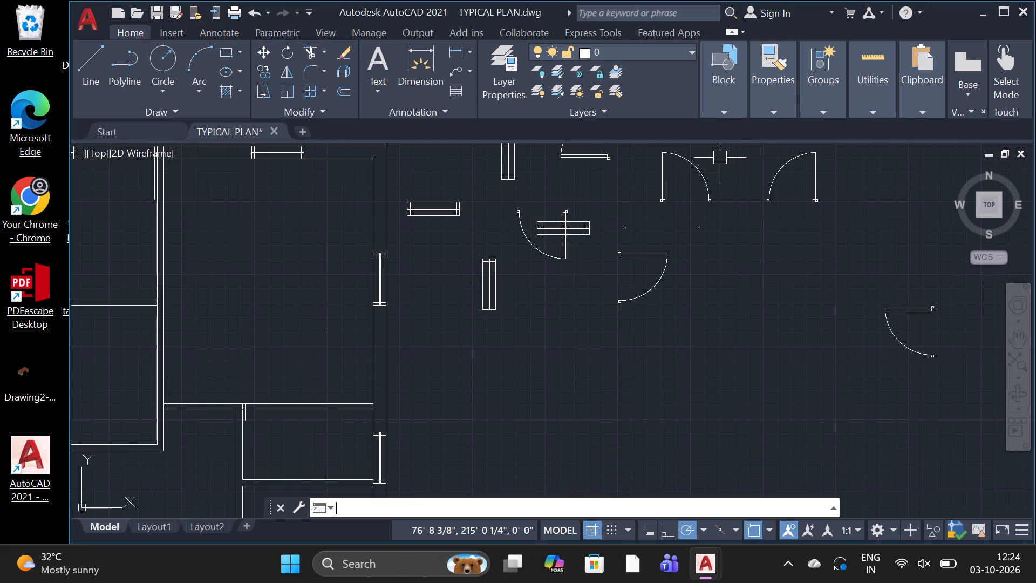
pyautogui.write('CO')
pyautogui.press('space')
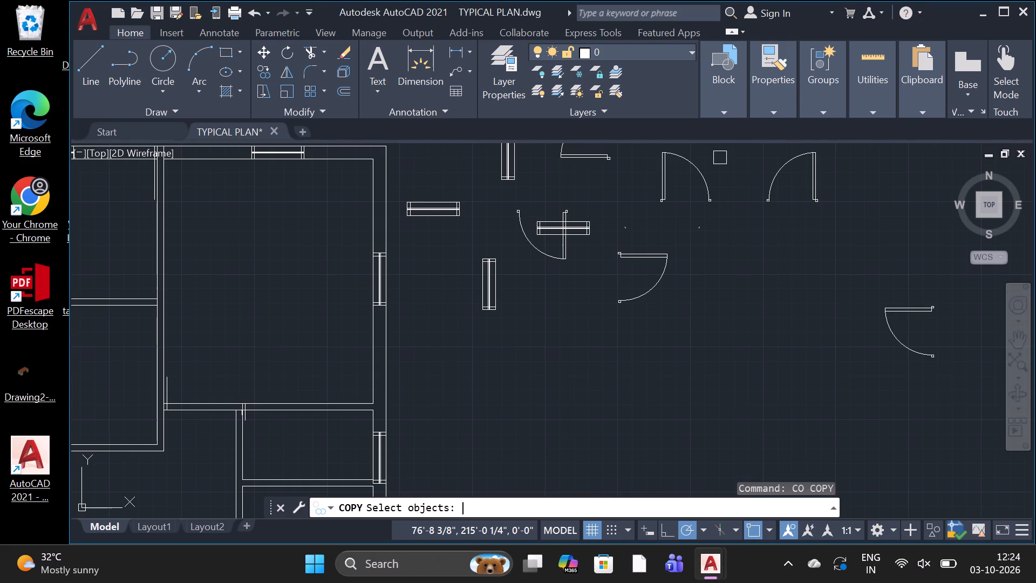
pyautogui.scroll(-3, 567, 523)
pyautogui.click(580, 513)
pyautogui.scroll(-2, 727, 175)
pyautogui.click(741, 156)
pyautogui.scroll(2, 691, 187)
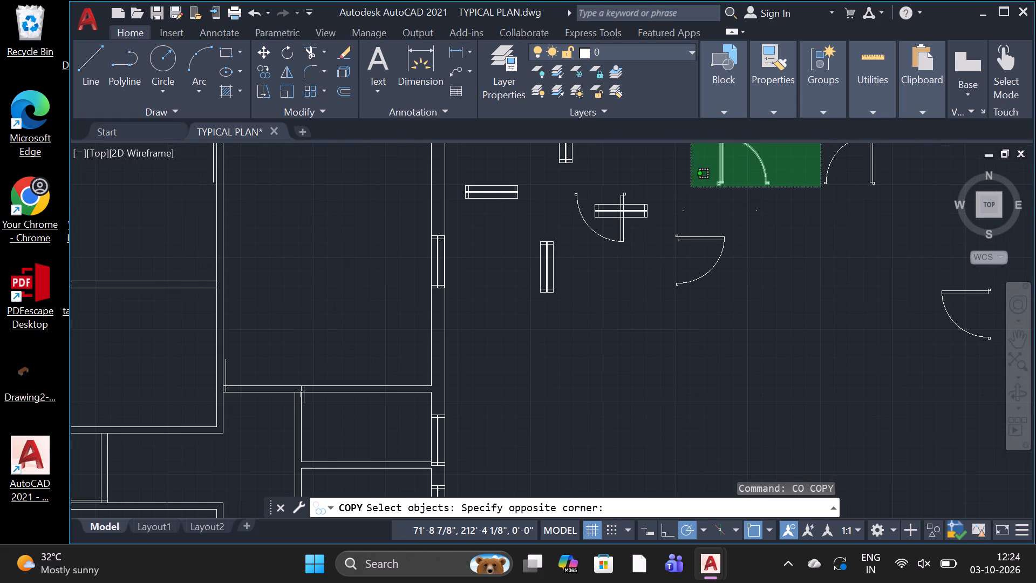
pyautogui.click(691, 187)
pyautogui.press('space')
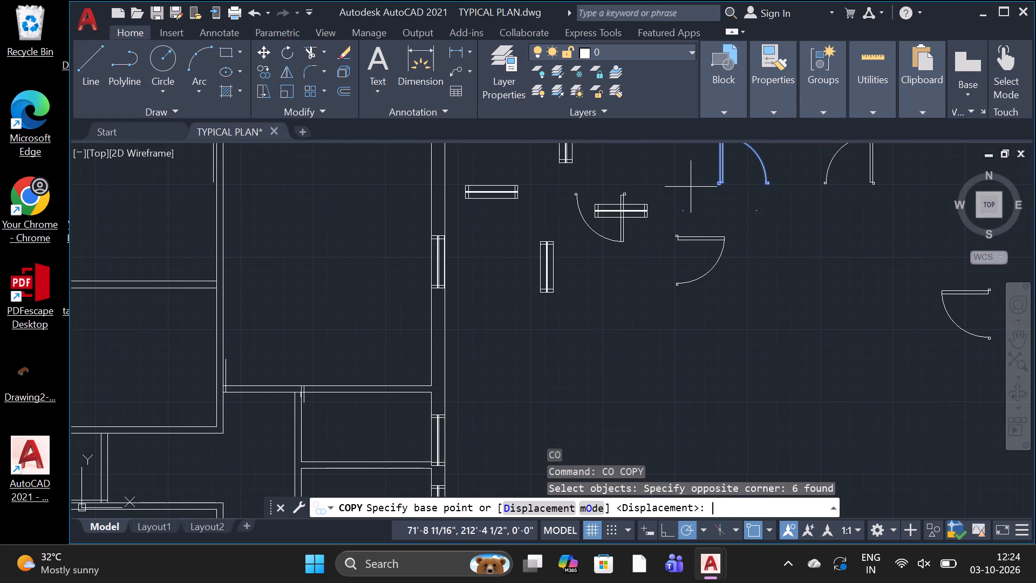
pyautogui.scroll(2, 721, 191)
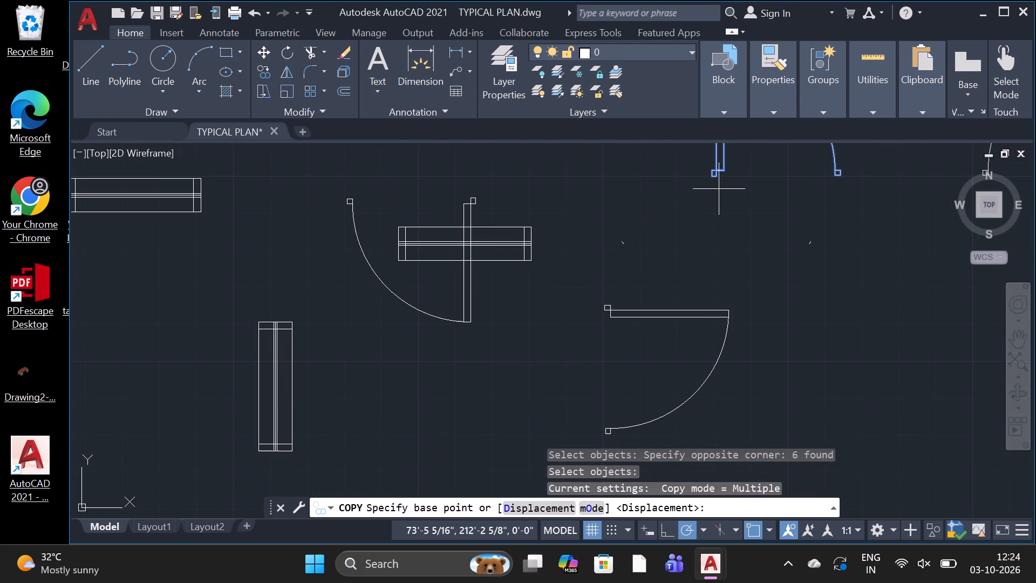
pyautogui.click(707, 177)
pyautogui.scroll(-3, 626, 269)
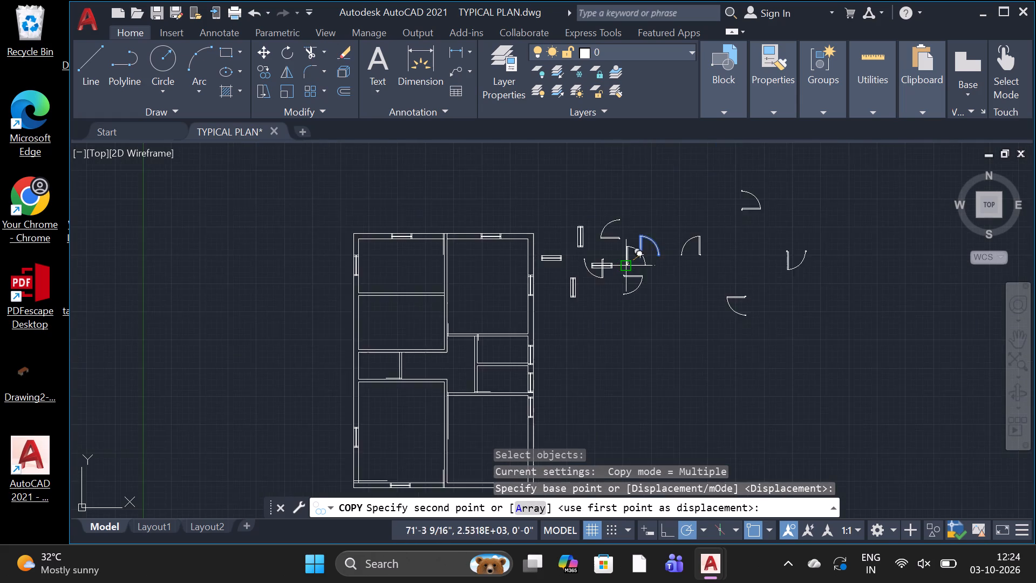
pyautogui.scroll(-3, 626, 269)
pyautogui.scroll(3, 565, 277)
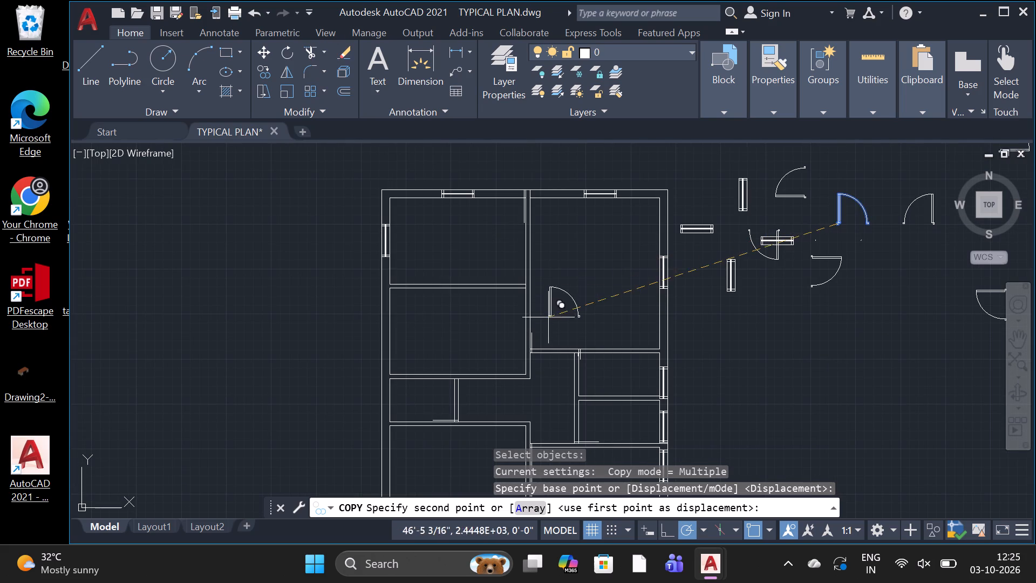
pyautogui.scroll(4, 535, 360)
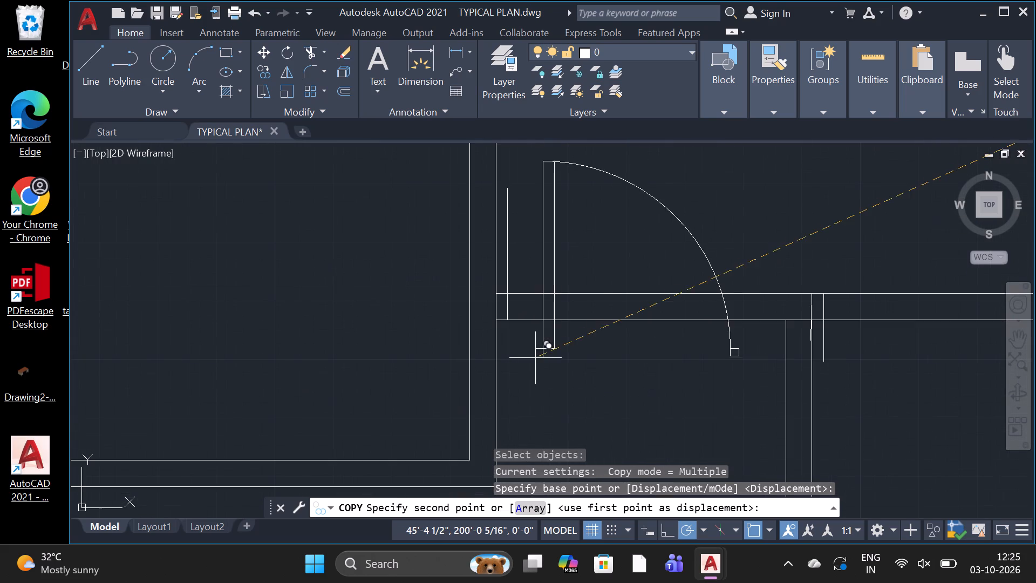
pyautogui.scroll(3, 510, 311)
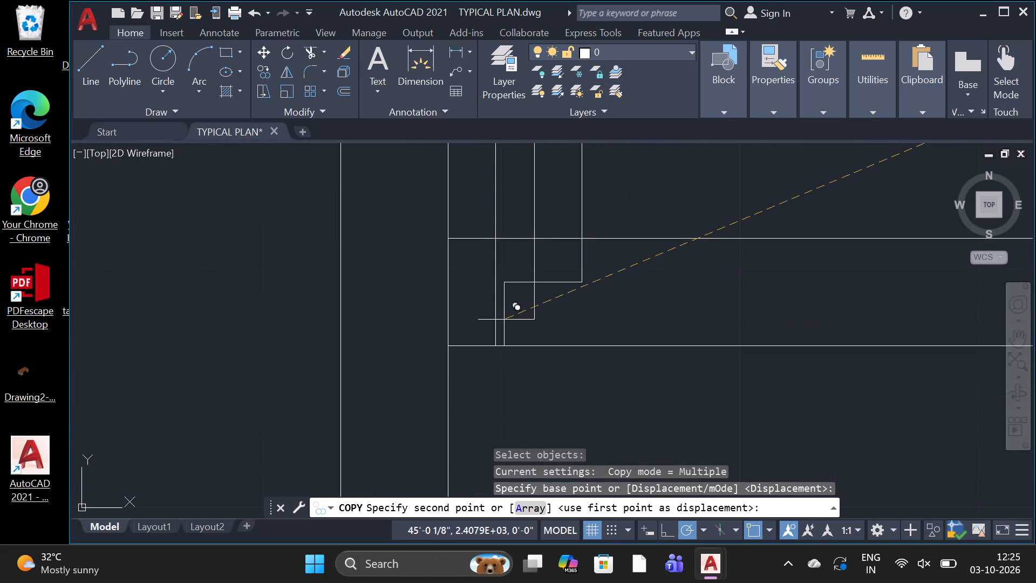
pyautogui.scroll(2, 487, 350)
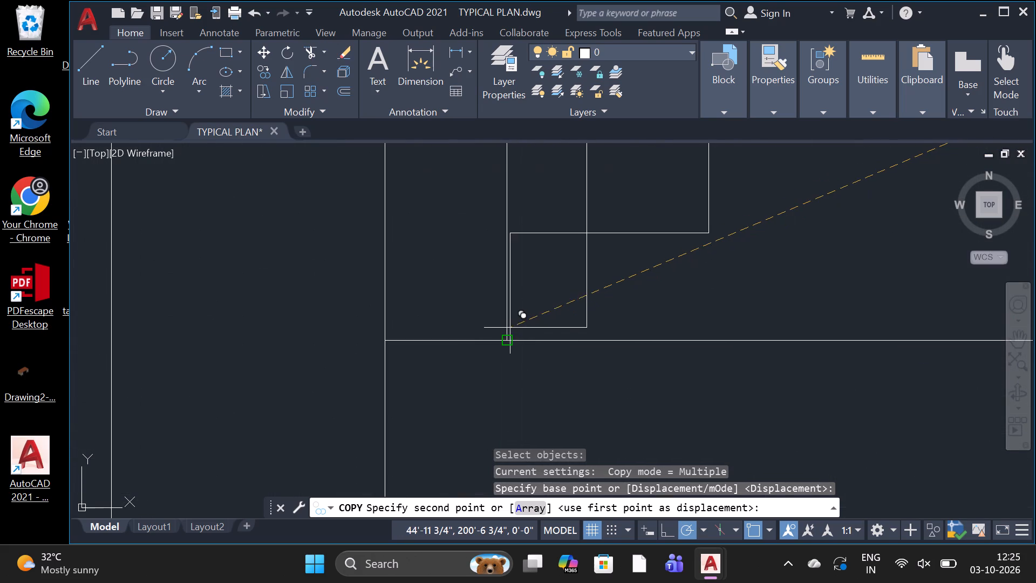
pyautogui.click(510, 338)
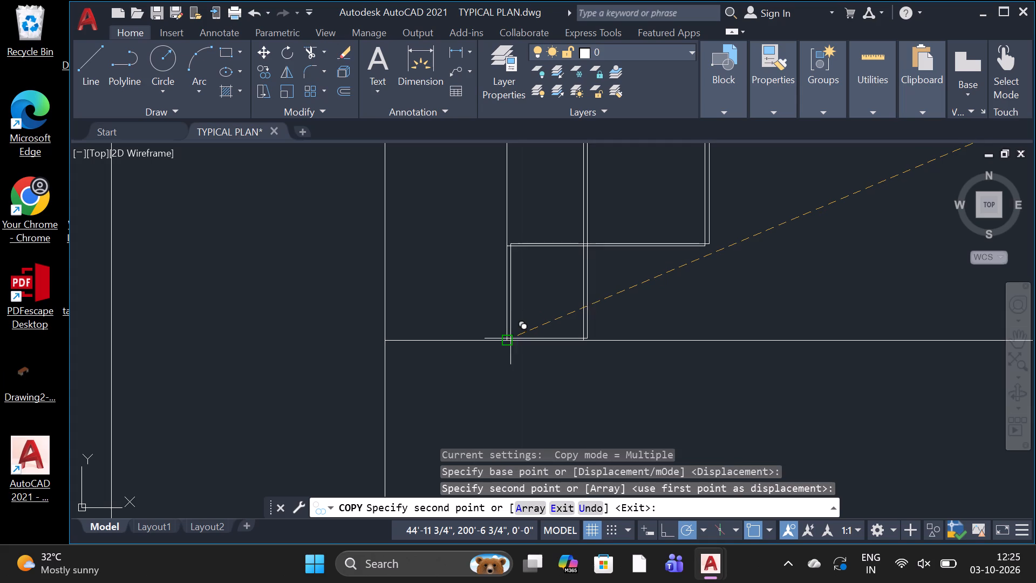
pyautogui.scroll(-9, 510, 339)
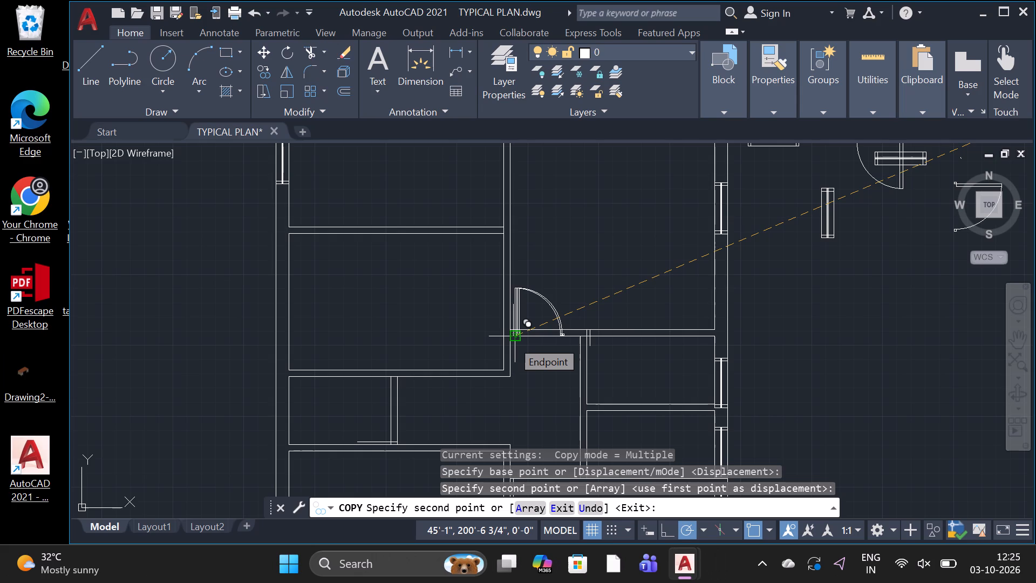
pyautogui.press('Escape')
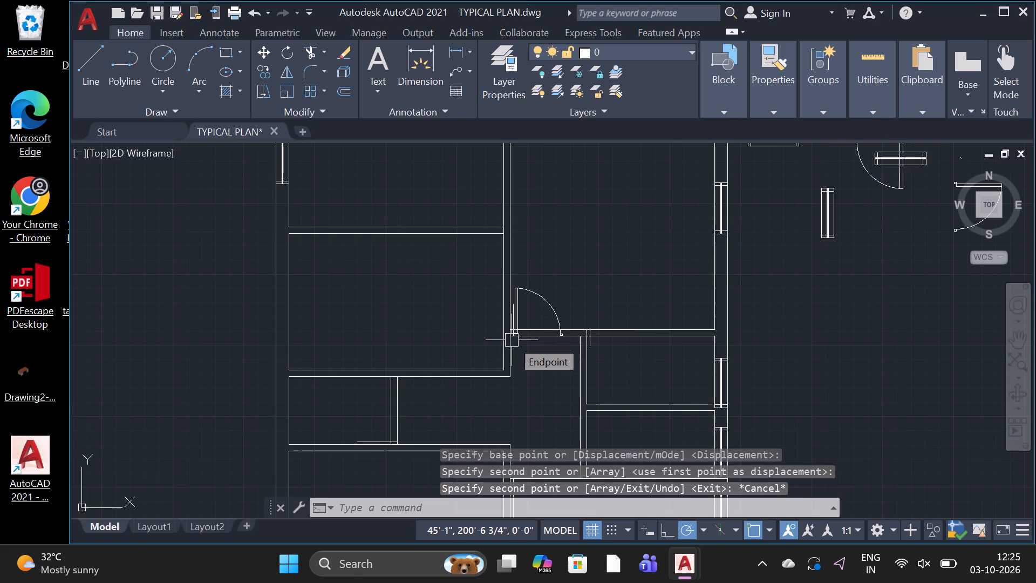
# Copy the loose downward-opening door with its leaf on the left, by its top-left jamb corner, to the marker's top end above the upper small right-side room.
pyautogui.scroll(-2, 513, 338)
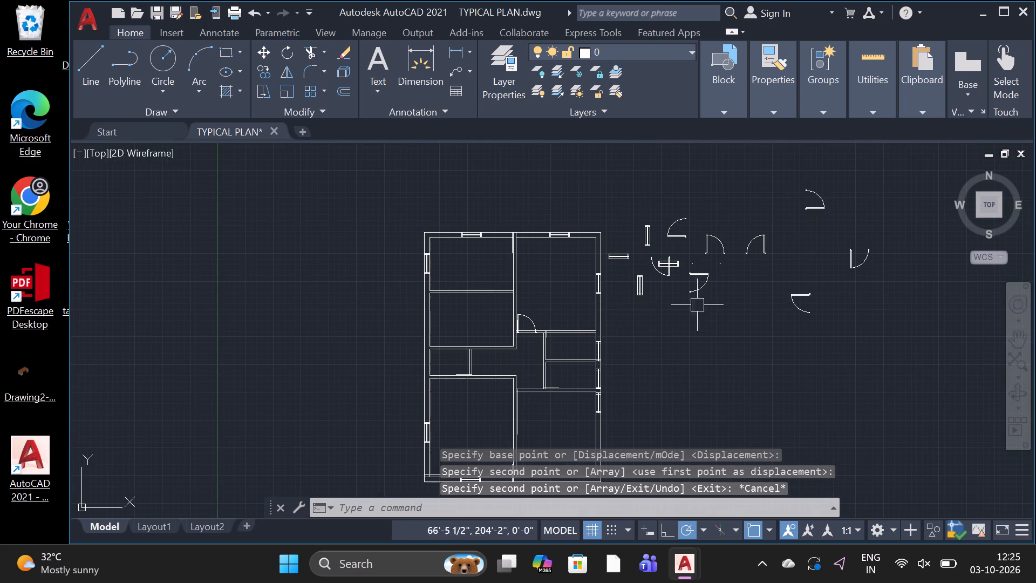
pyautogui.scroll(2, 769, 276)
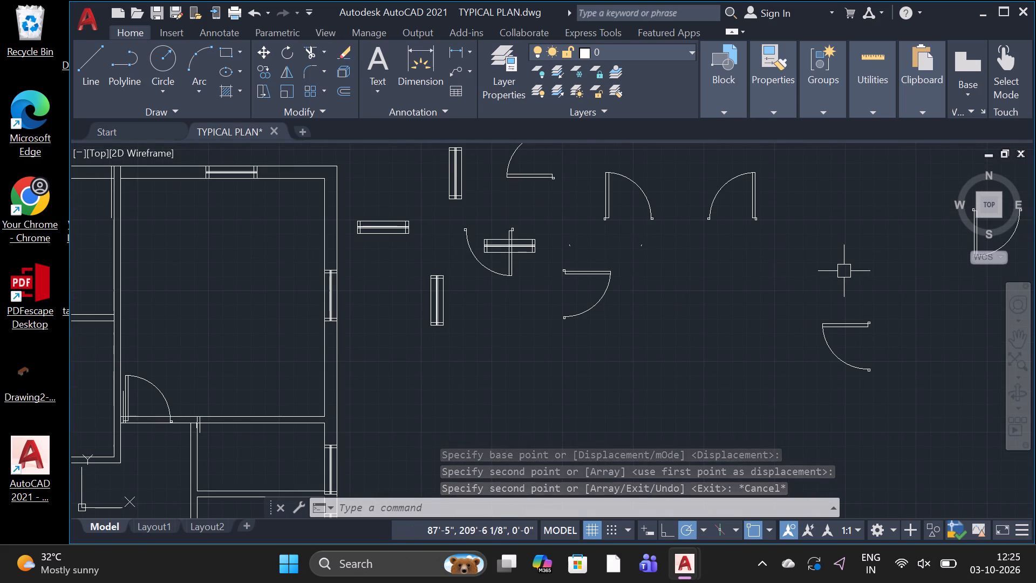
pyautogui.write('CO')
pyautogui.press('space')
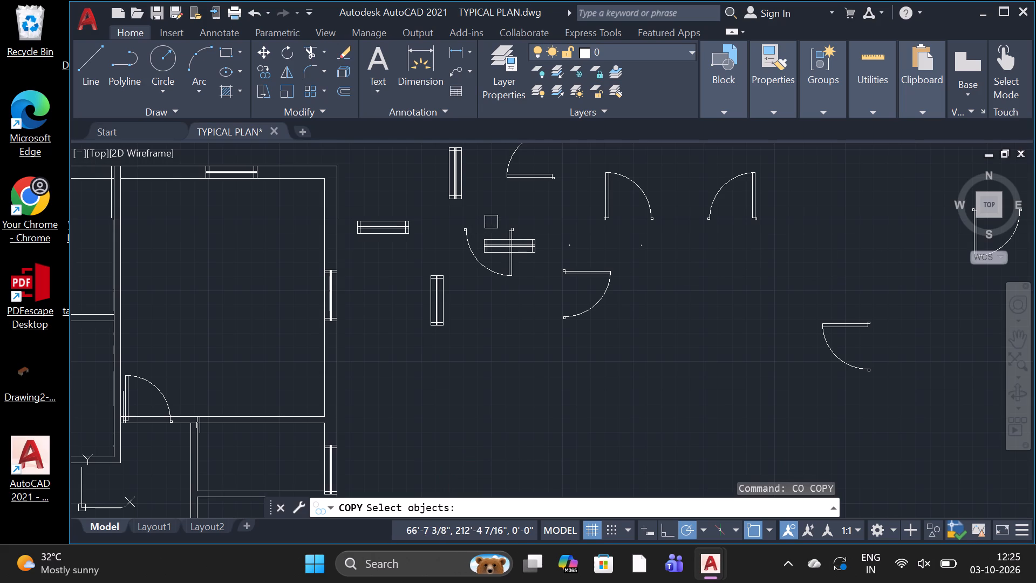
pyautogui.scroll(2, 495, 218)
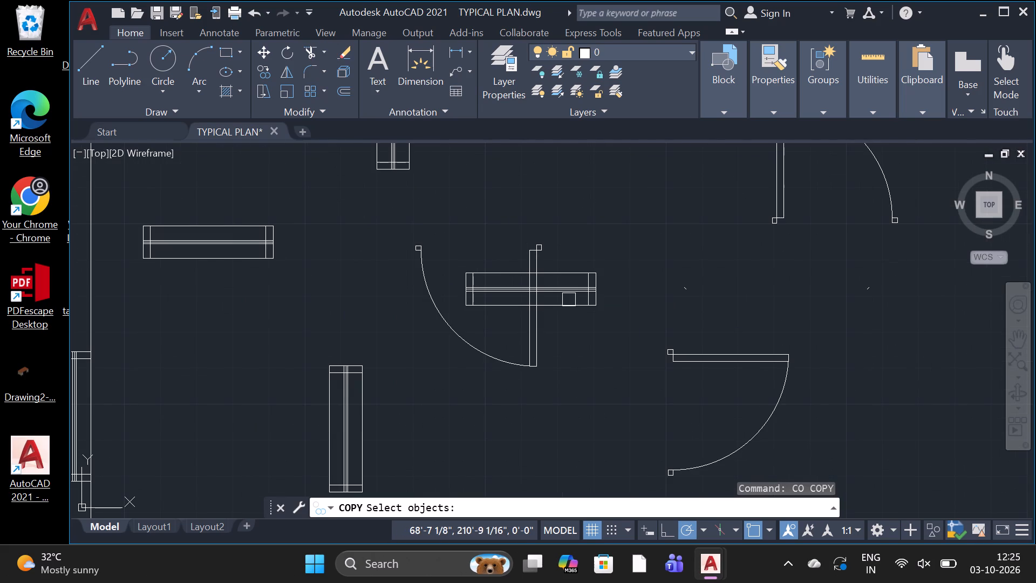
pyautogui.scroll(-2, 572, 296)
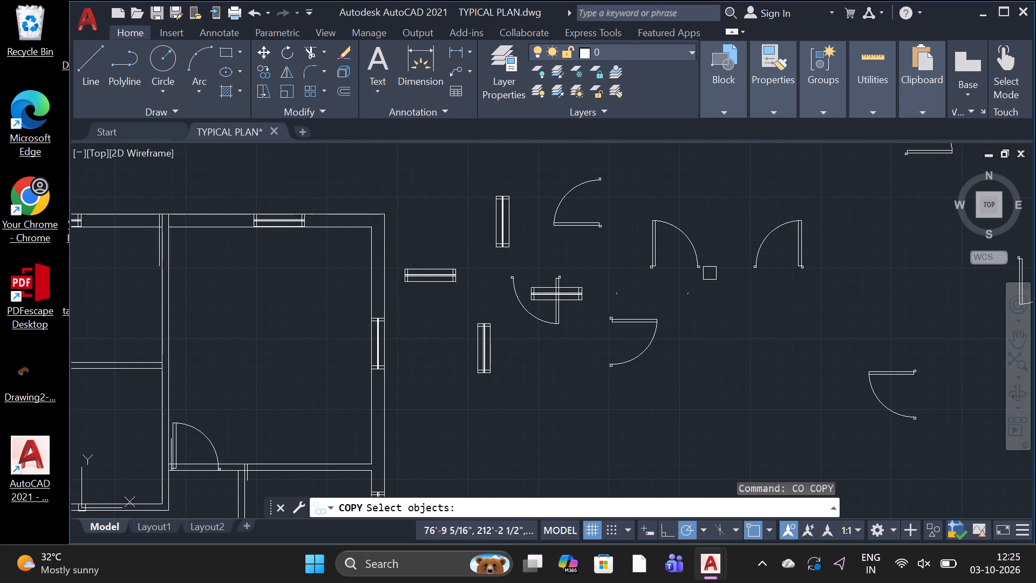
pyautogui.scroll(1, 868, 297)
pyautogui.scroll(-3, 861, 296)
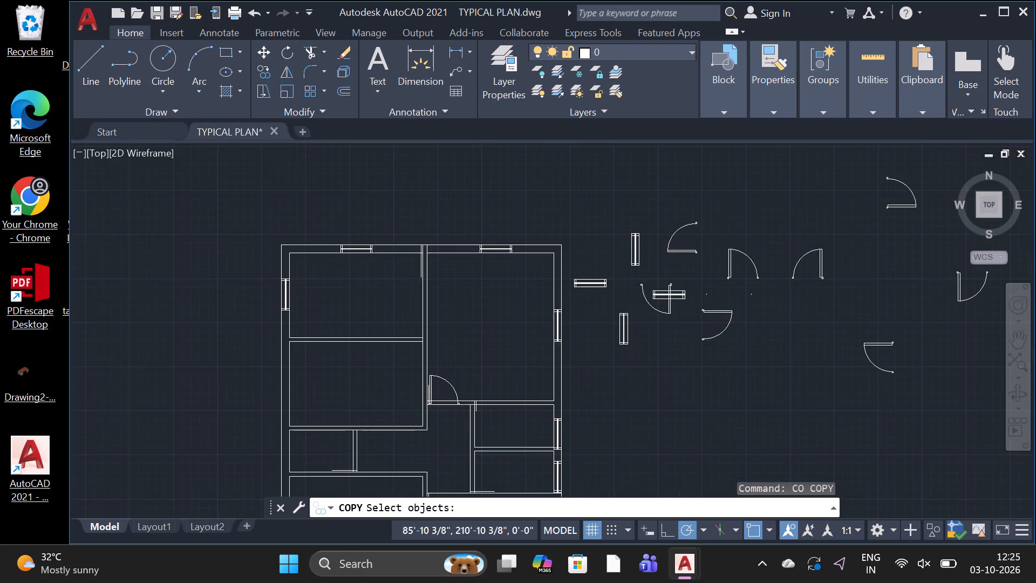
pyautogui.scroll(1, 948, 273)
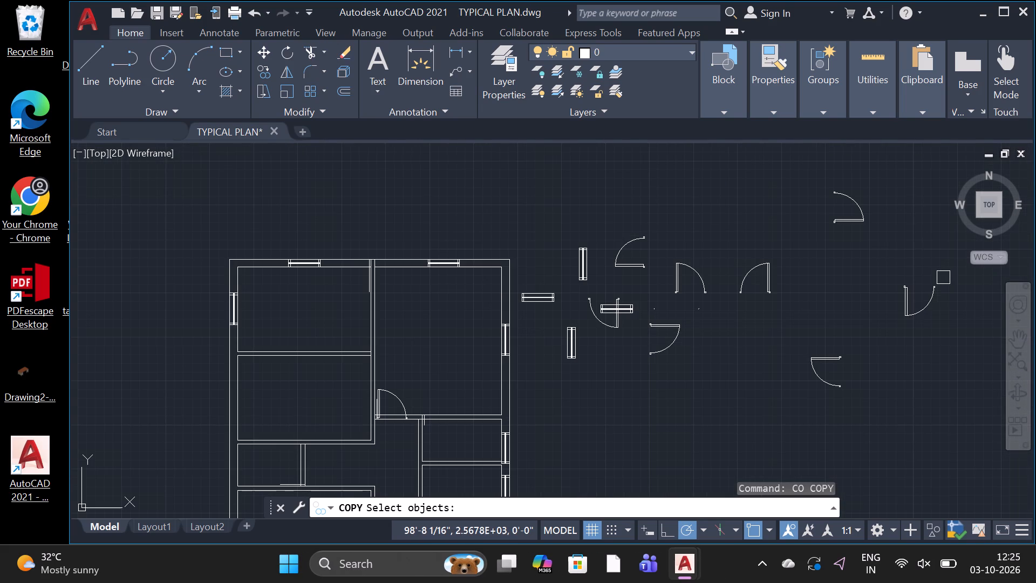
pyautogui.scroll(1, 942, 279)
pyautogui.click(946, 273)
pyautogui.click(820, 344)
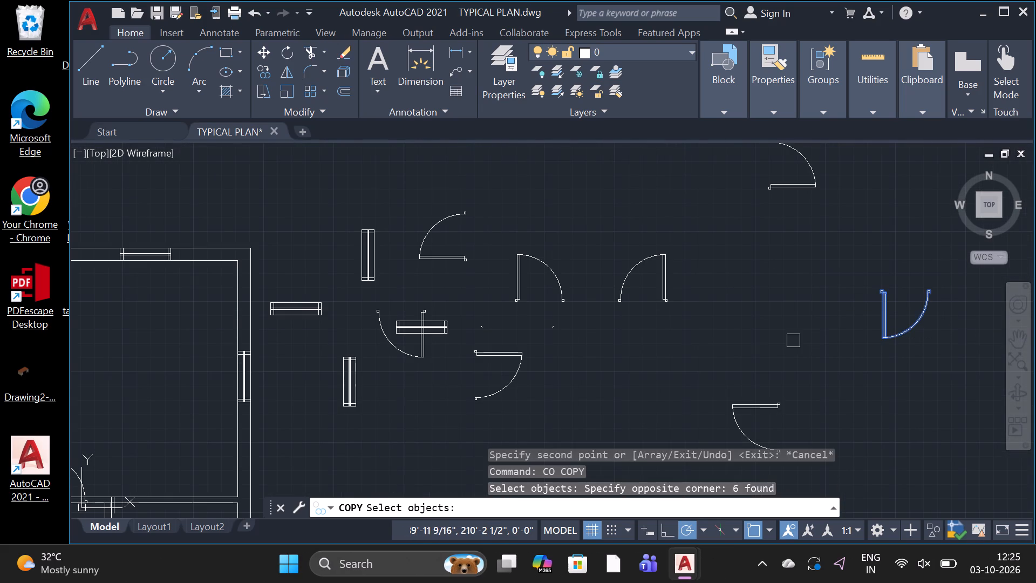
pyautogui.press('space')
pyautogui.scroll(2, 888, 291)
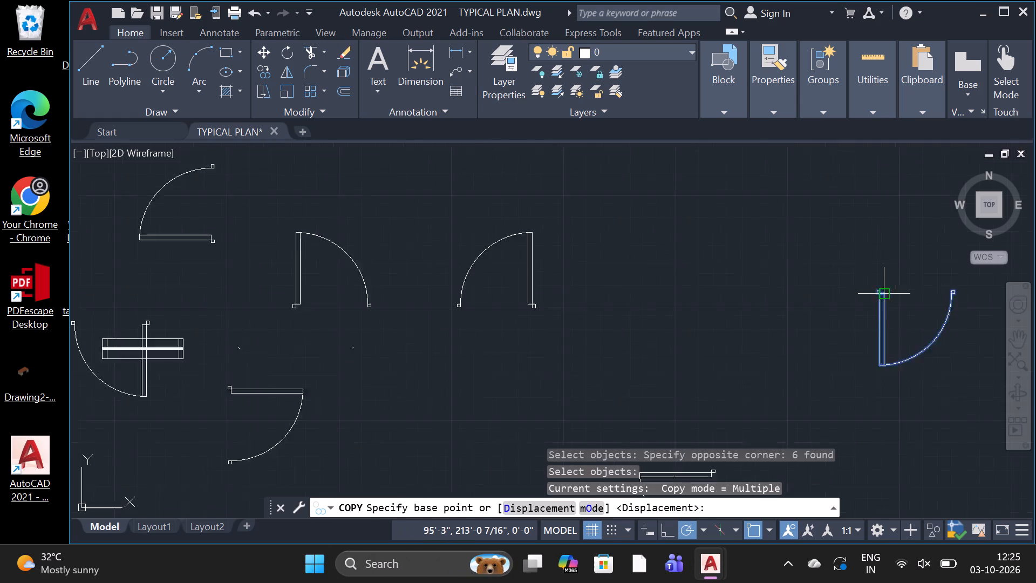
pyautogui.scroll(5, 888, 291)
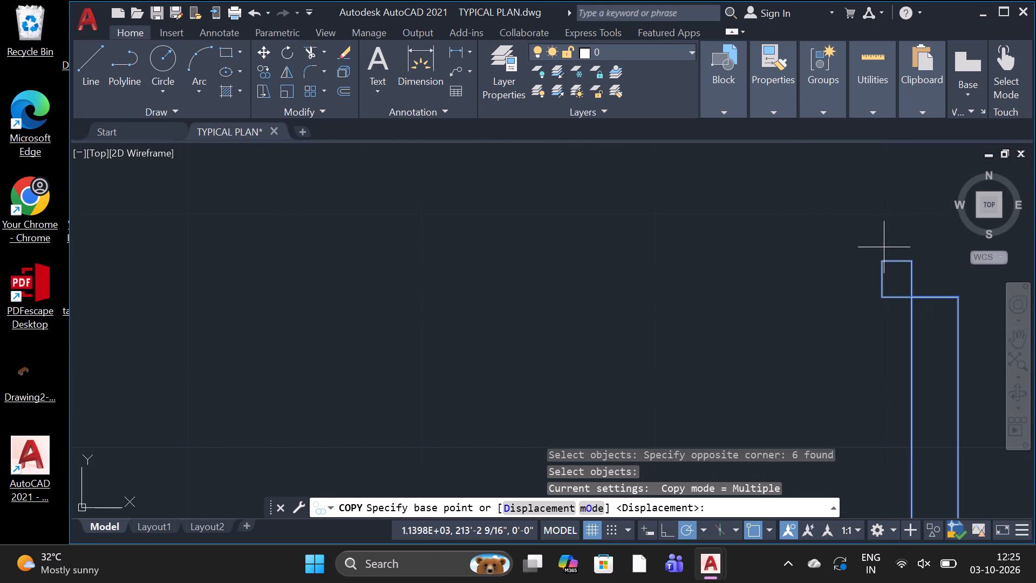
pyautogui.click(881, 266)
pyautogui.scroll(-8, 756, 352)
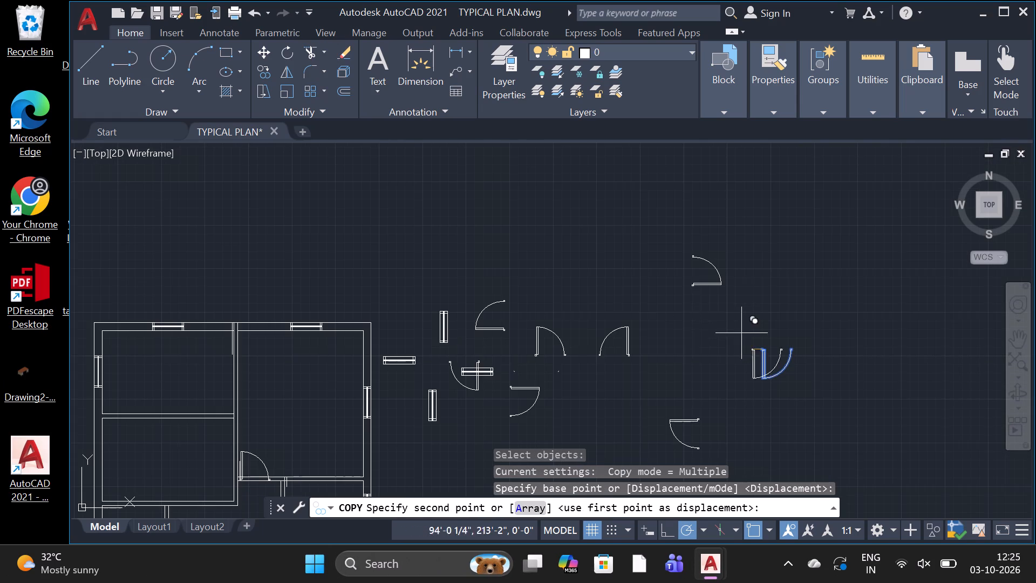
pyautogui.scroll(-3, 258, 426)
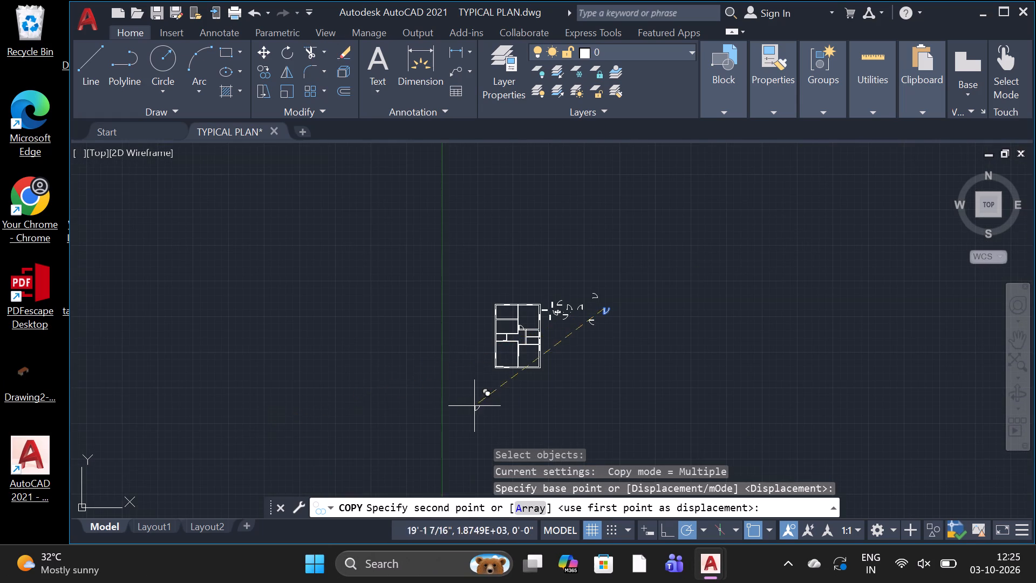
pyautogui.scroll(6, 521, 334)
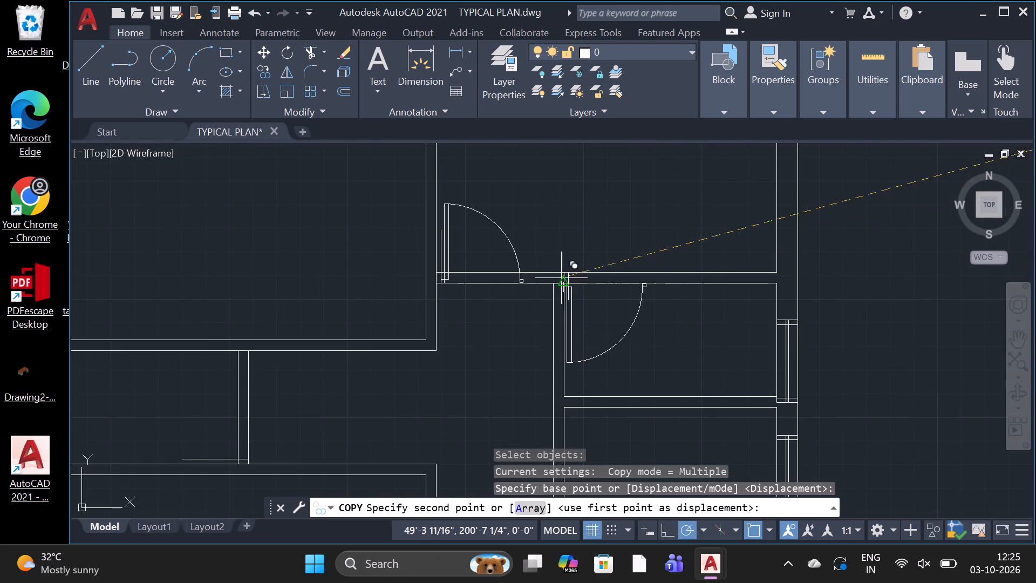
pyautogui.scroll(6, 562, 277)
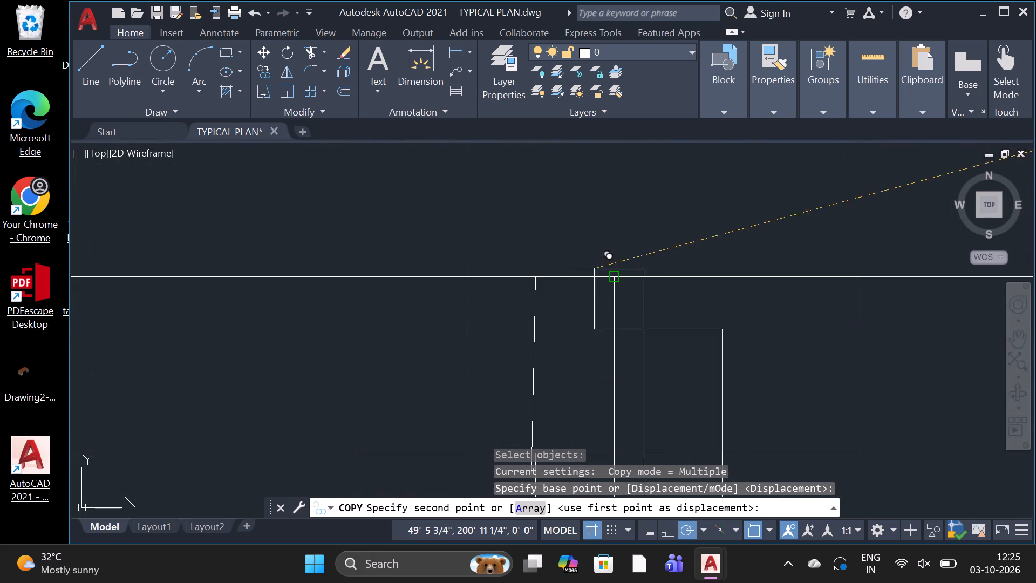
pyautogui.click(617, 280)
pyautogui.scroll(-6, 616, 285)
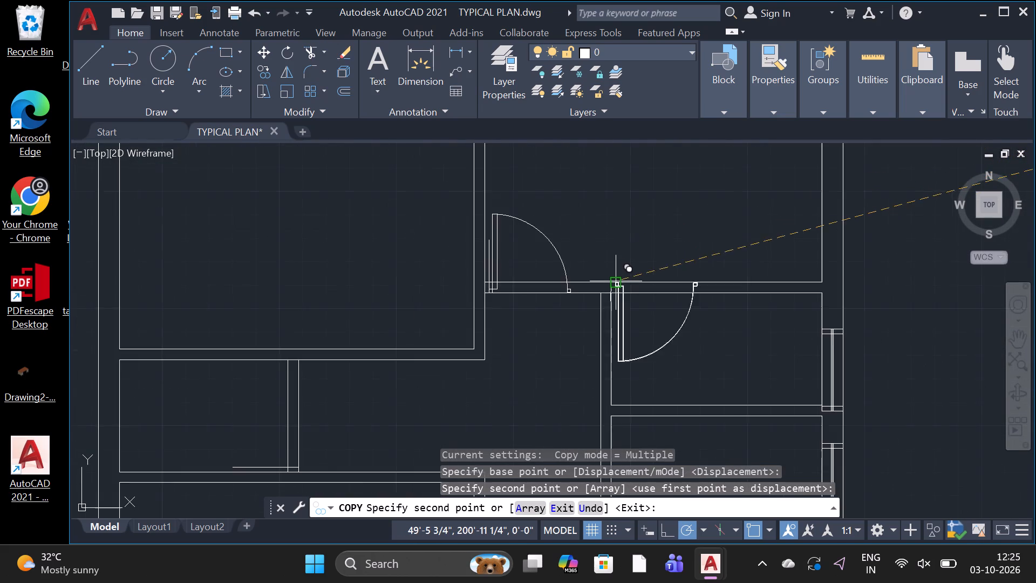
pyautogui.scroll(-2, 617, 280)
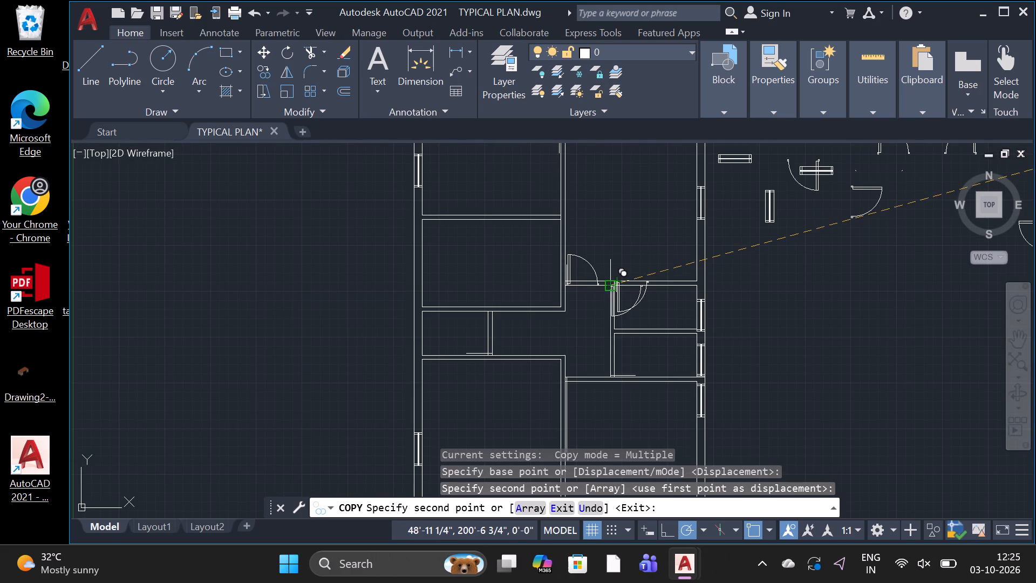
# Place another copy of the downward-opening, left-leaf door at the marker line's top end in the lower-right room's upper-left corner.
pyautogui.scroll(-2, 610, 298)
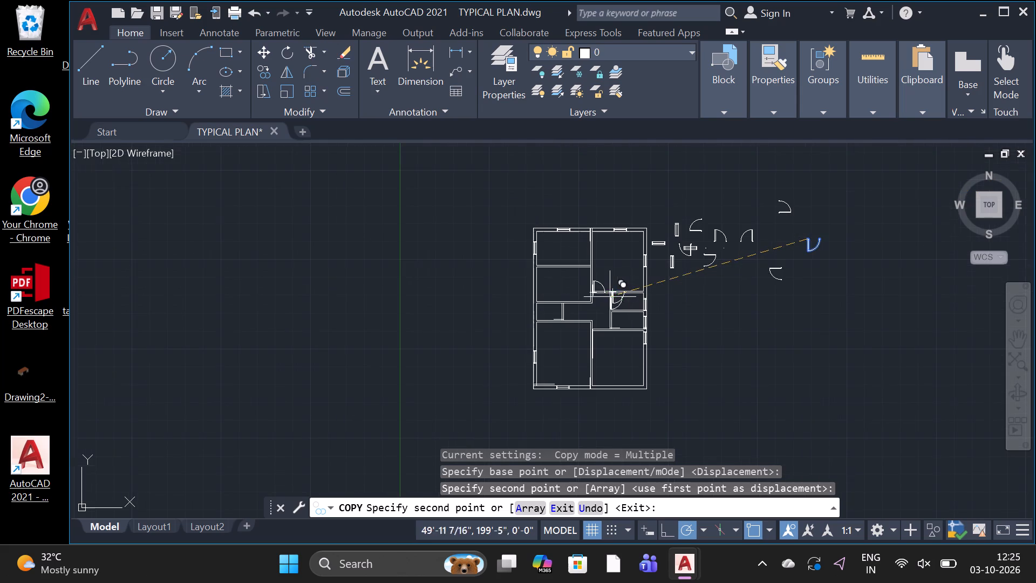
pyautogui.scroll(6, 596, 337)
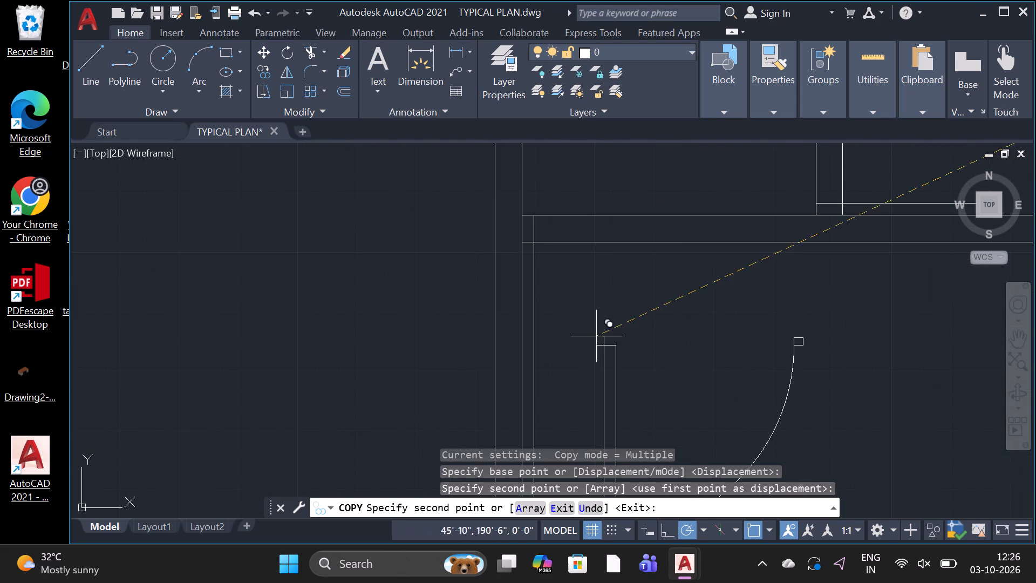
pyautogui.scroll(3, 541, 233)
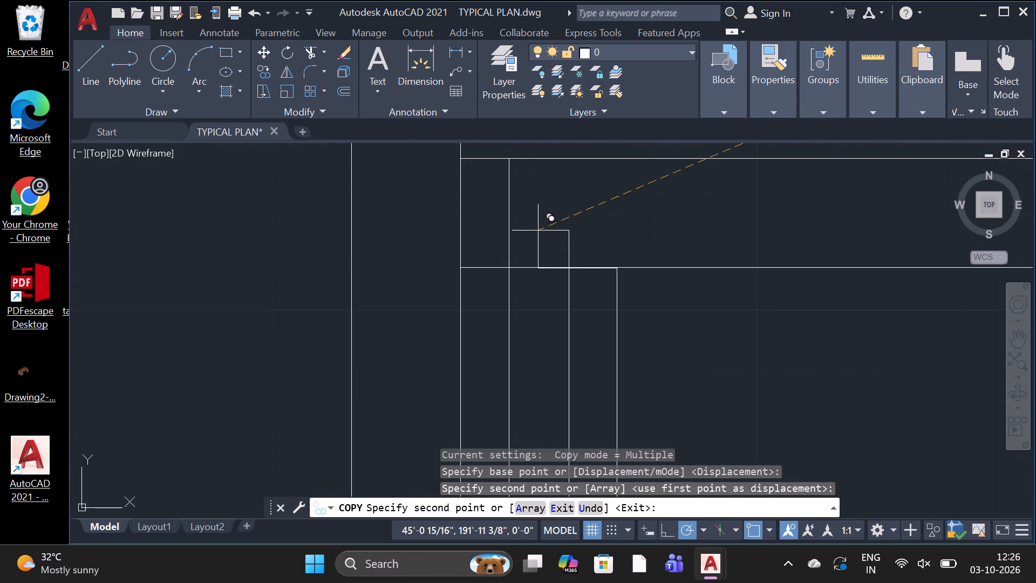
pyautogui.scroll(2, 516, 173)
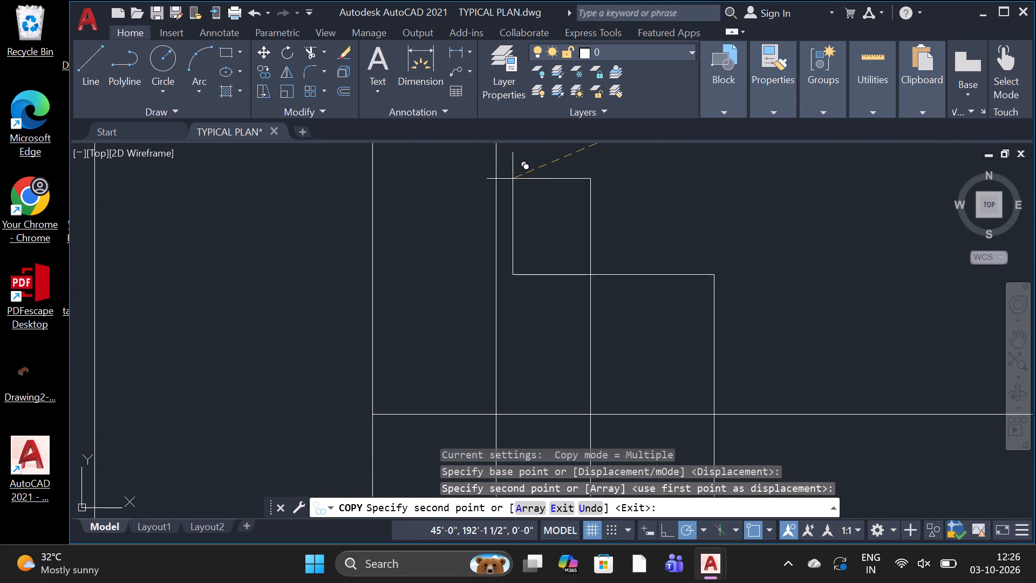
pyautogui.scroll(-3, 512, 183)
pyautogui.click(512, 172)
pyautogui.scroll(-2, 512, 173)
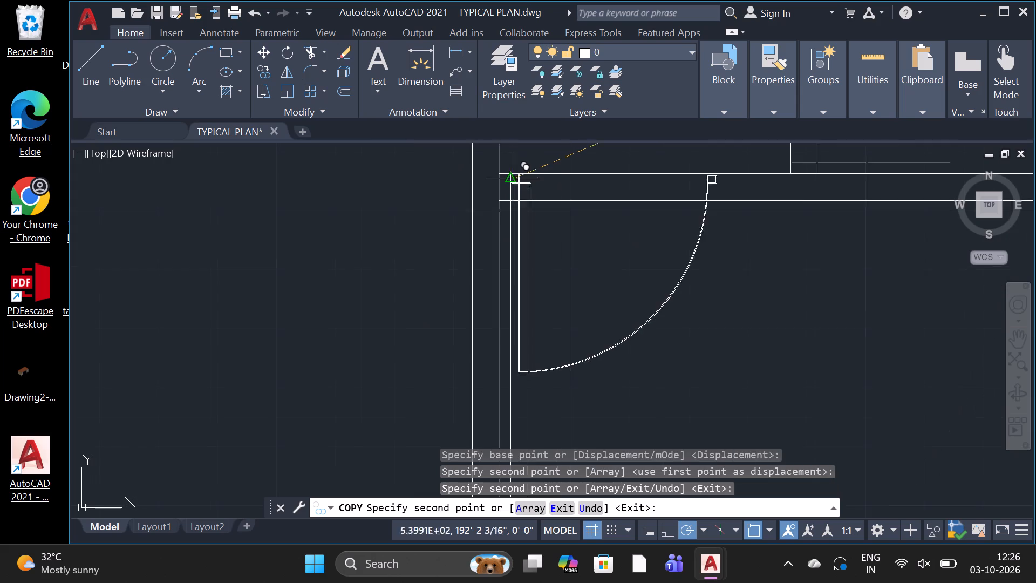
pyautogui.scroll(-4, 513, 179)
pyautogui.scroll(-2, 549, 266)
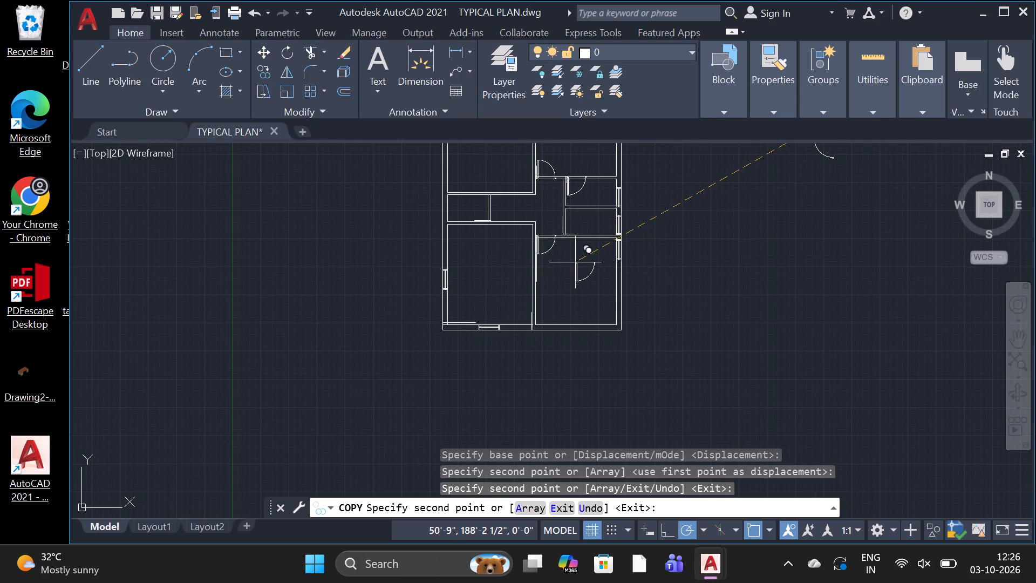
pyautogui.press('space')
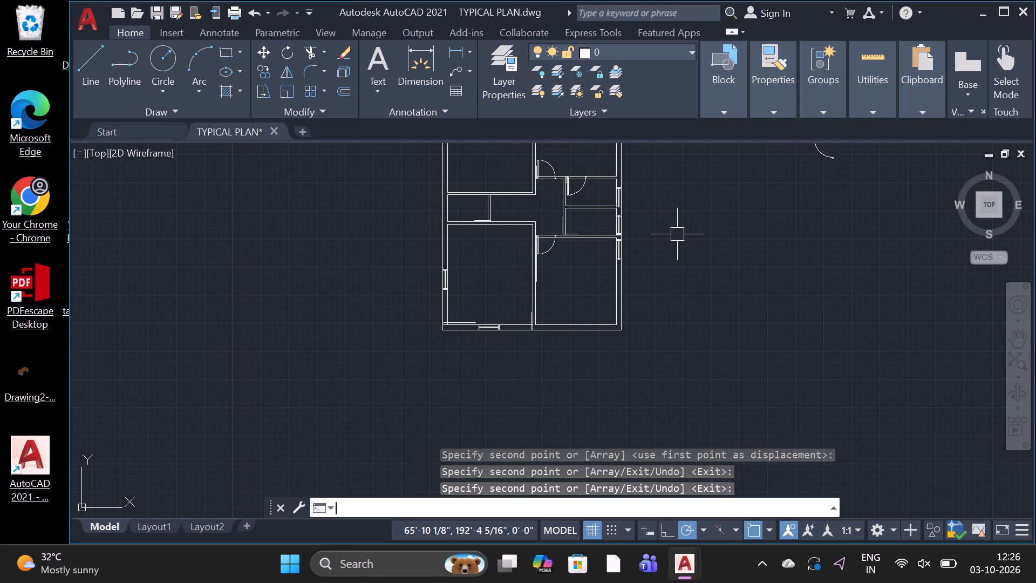
pyautogui.scroll(-2, 708, 268)
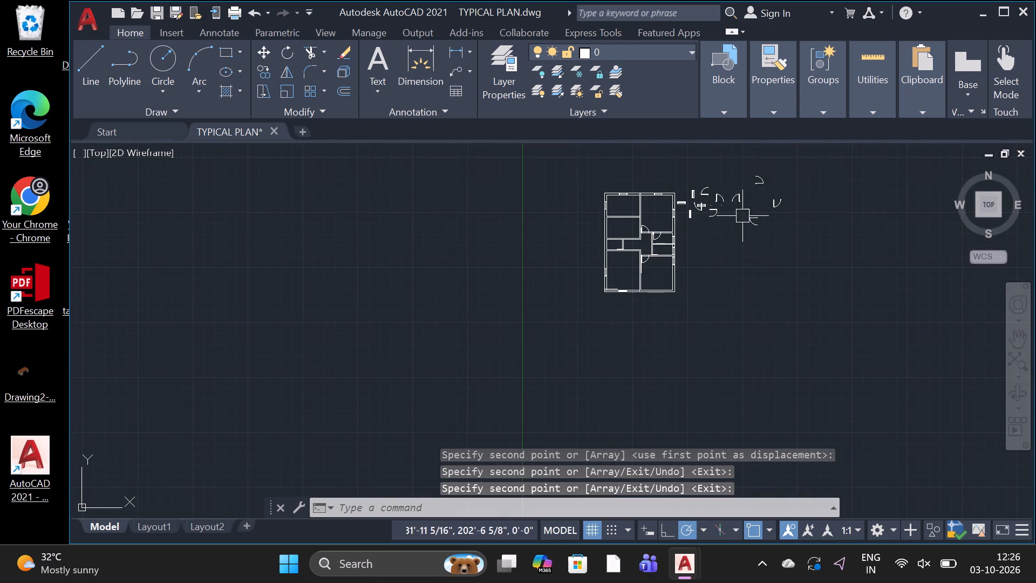
pyautogui.scroll(2, 756, 181)
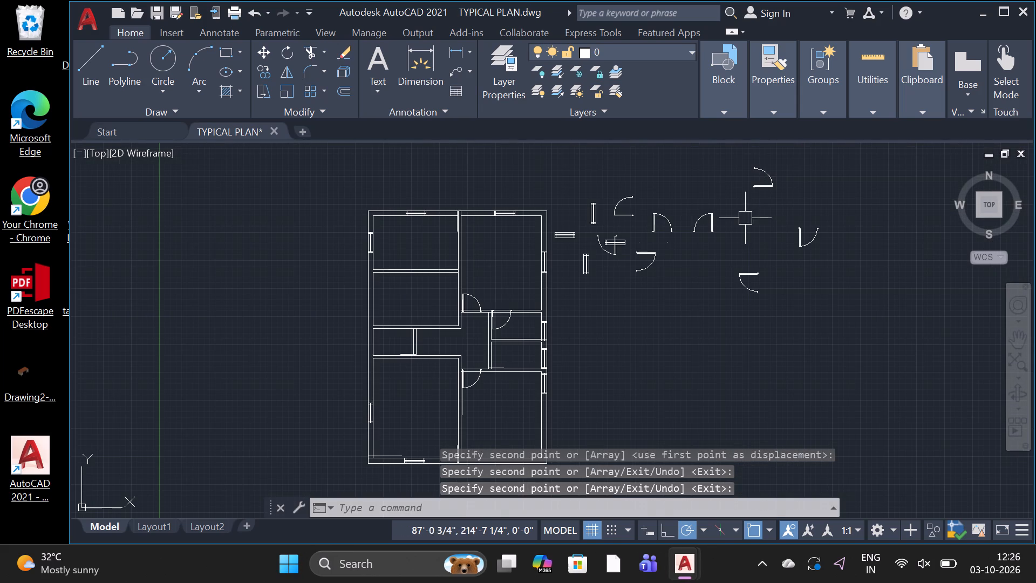
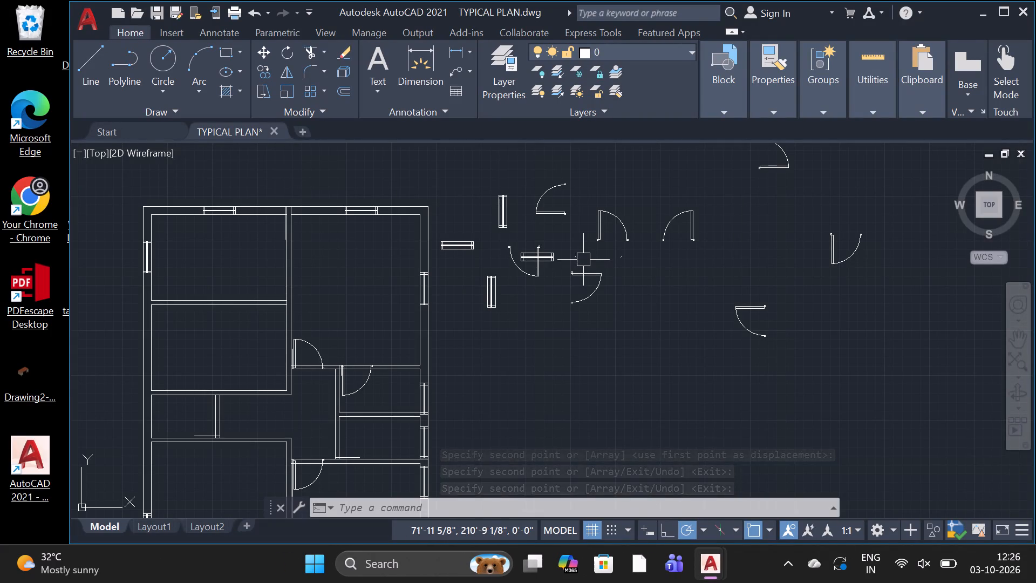
# Copy the loose upward-opening door with its horizontal leaf at the bottom, by its bottom-left jamb corner, to the marker's left end in the lower small right-side room.
pyautogui.scroll(2, 584, 259)
pyautogui.scroll(-2, 624, 281)
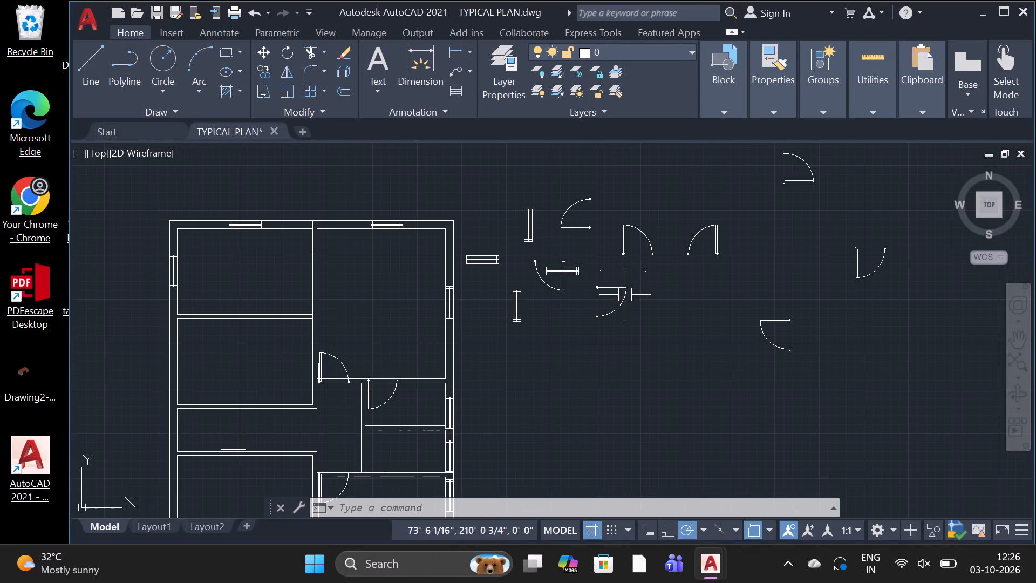
pyautogui.scroll(2, 607, 221)
pyautogui.scroll(-2, 608, 220)
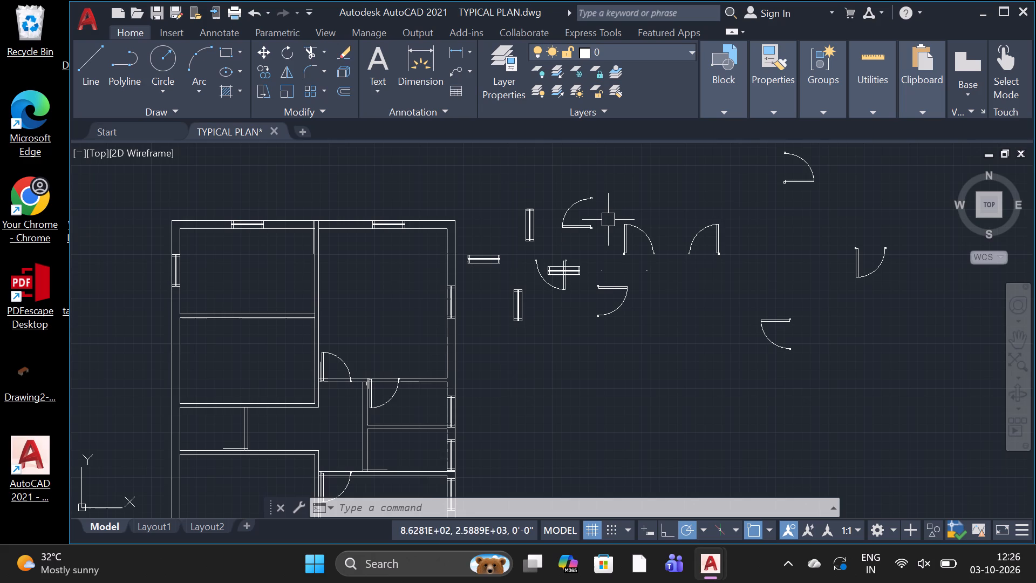
pyautogui.scroll(2, 822, 138)
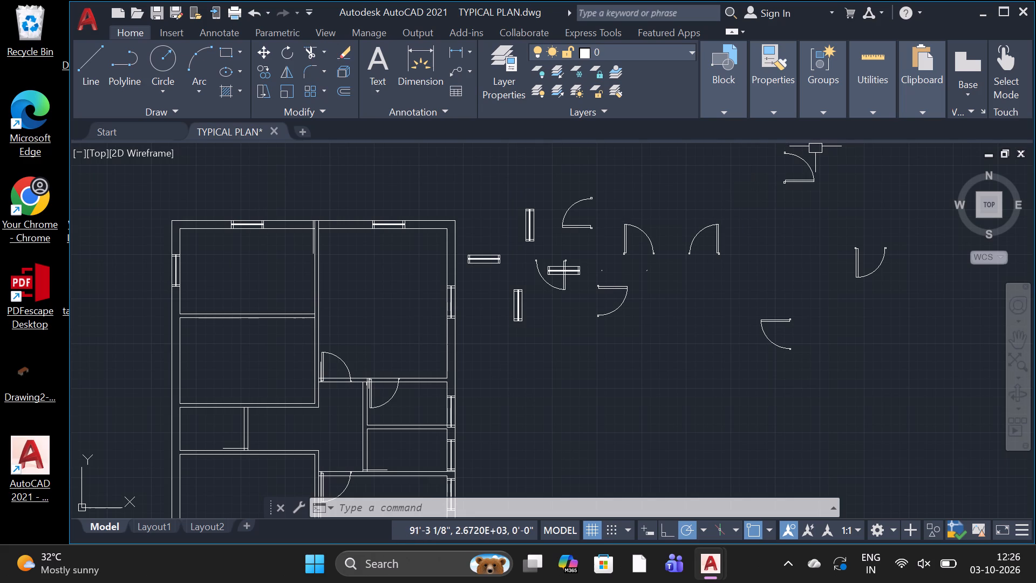
pyautogui.scroll(4, 815, 146)
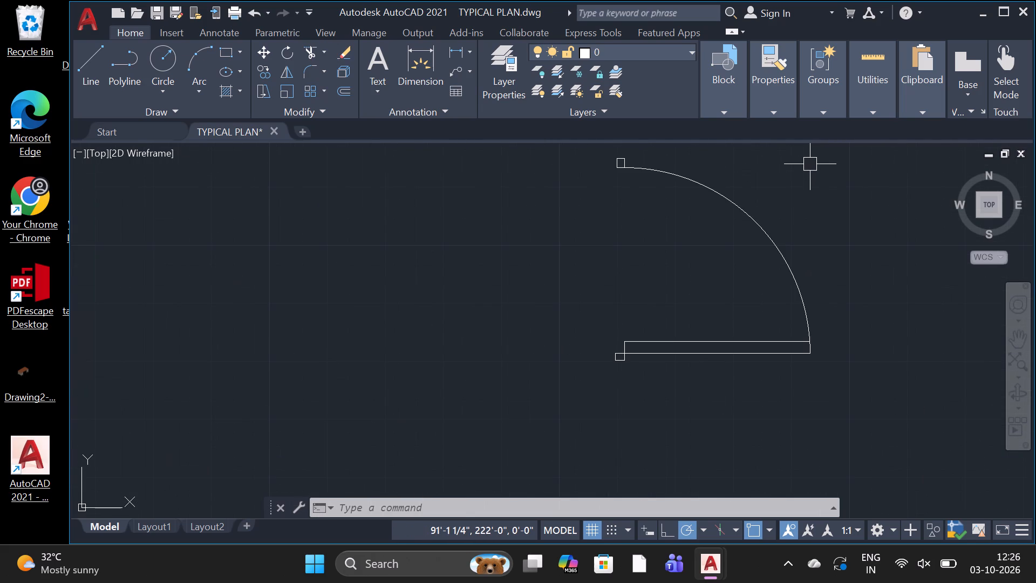
pyautogui.write('CO')
pyautogui.press('space')
pyautogui.scroll(-2, 810, 164)
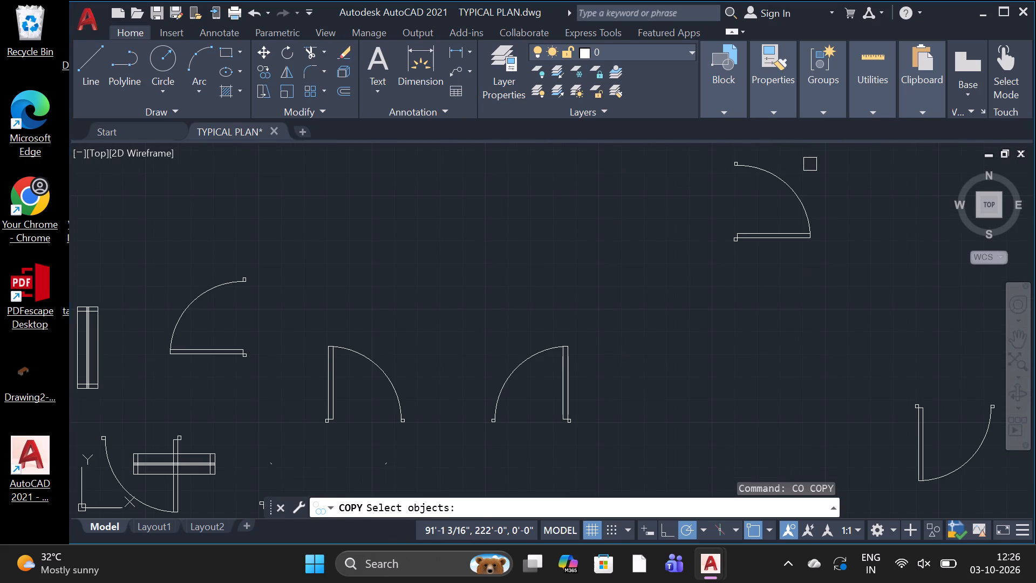
pyautogui.click(816, 157)
pyautogui.click(683, 300)
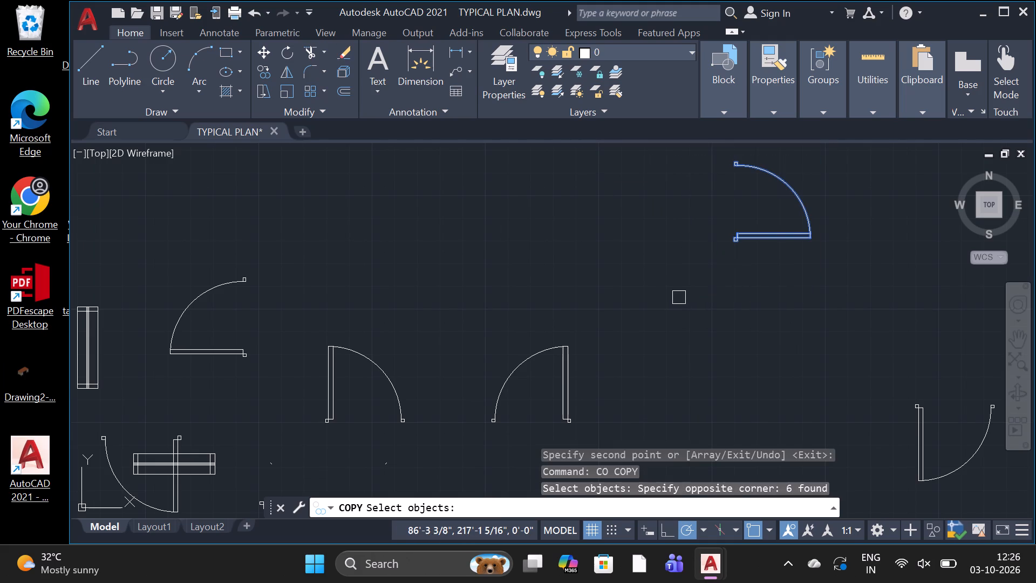
pyautogui.press('space')
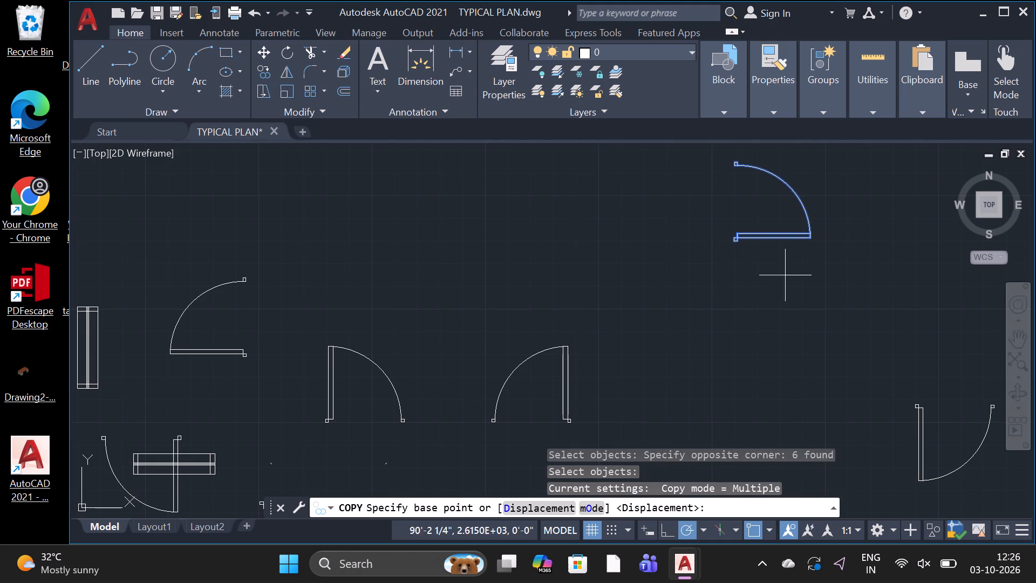
pyautogui.scroll(2, 727, 253)
pyautogui.click(746, 221)
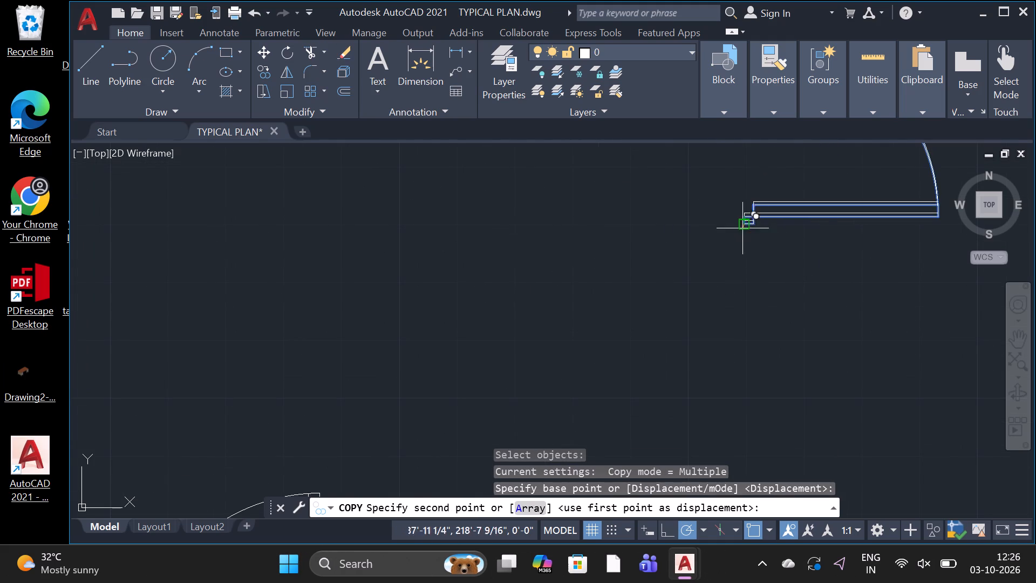
pyautogui.scroll(-6, 650, 349)
pyautogui.scroll(-2, 476, 382)
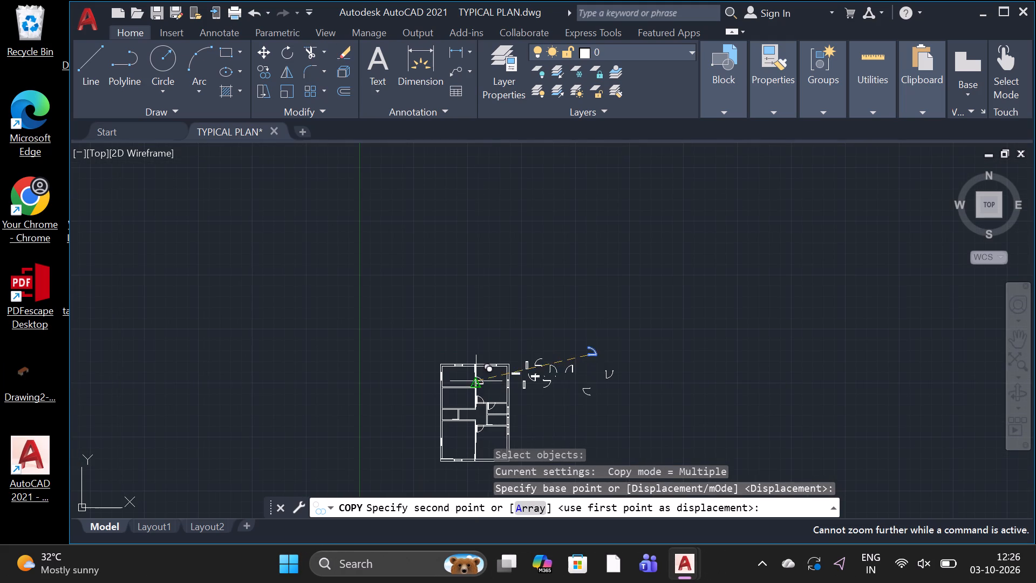
pyautogui.scroll(3, 502, 438)
pyautogui.scroll(4, 447, 379)
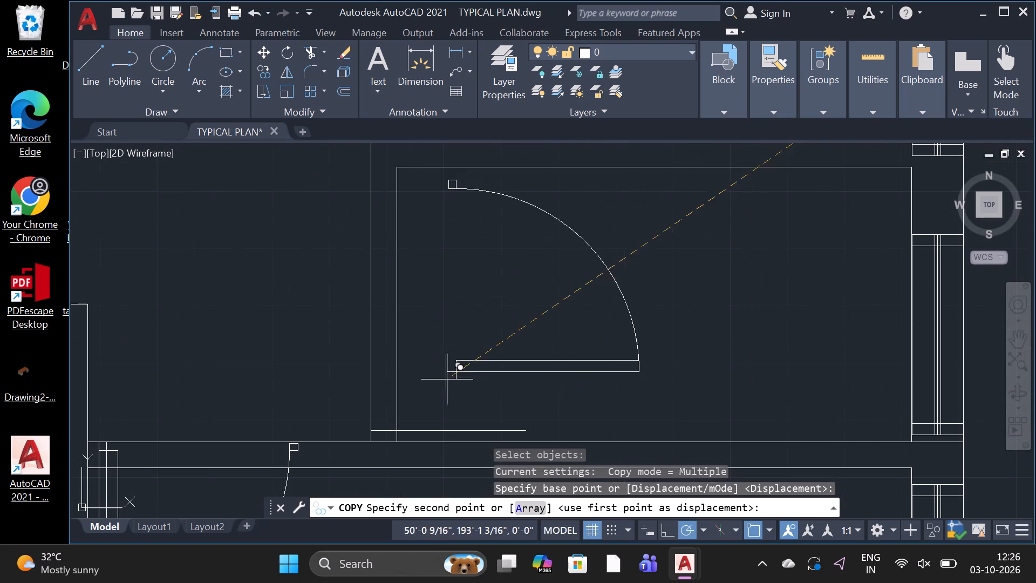
pyautogui.scroll(3, 360, 436)
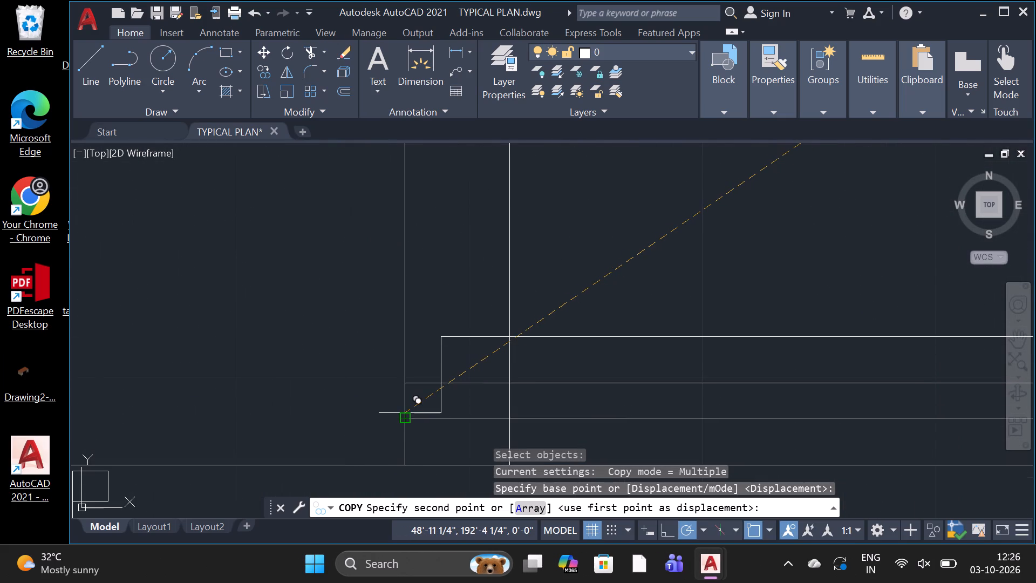
pyautogui.scroll(2, 404, 413)
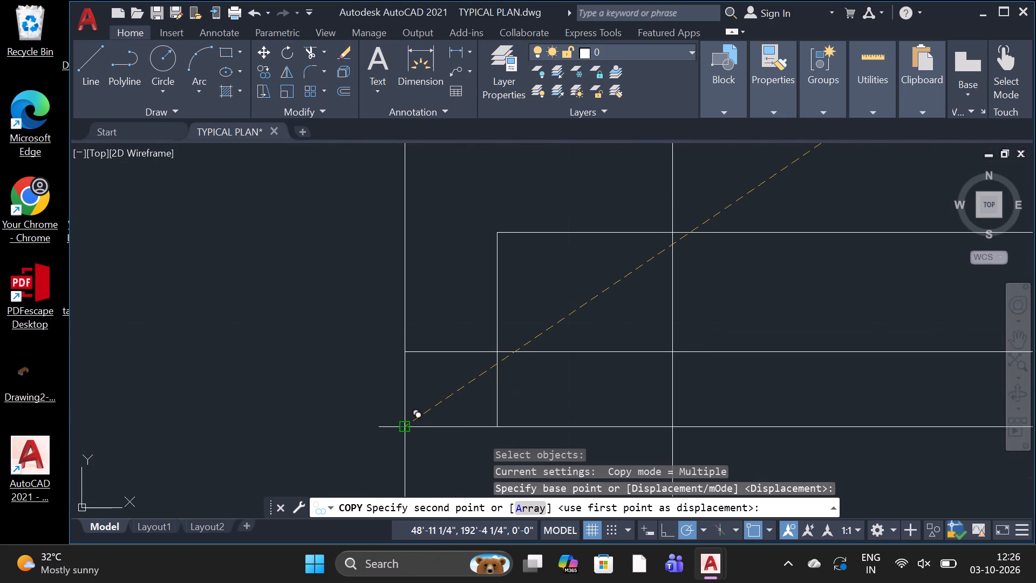
pyautogui.click(404, 423)
pyautogui.scroll(-9, 408, 409)
pyautogui.scroll(-2, 488, 334)
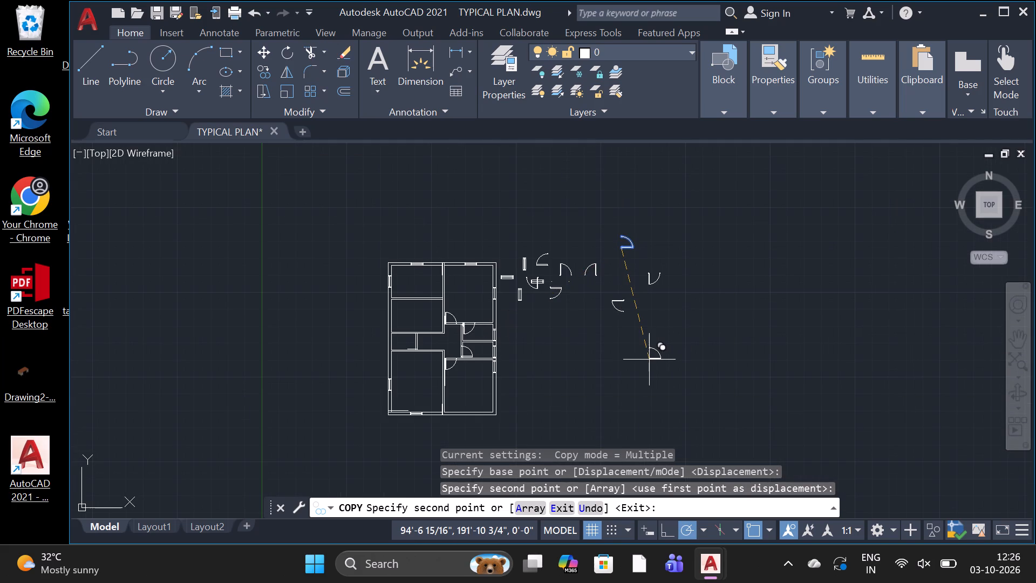
pyautogui.press('Escape')
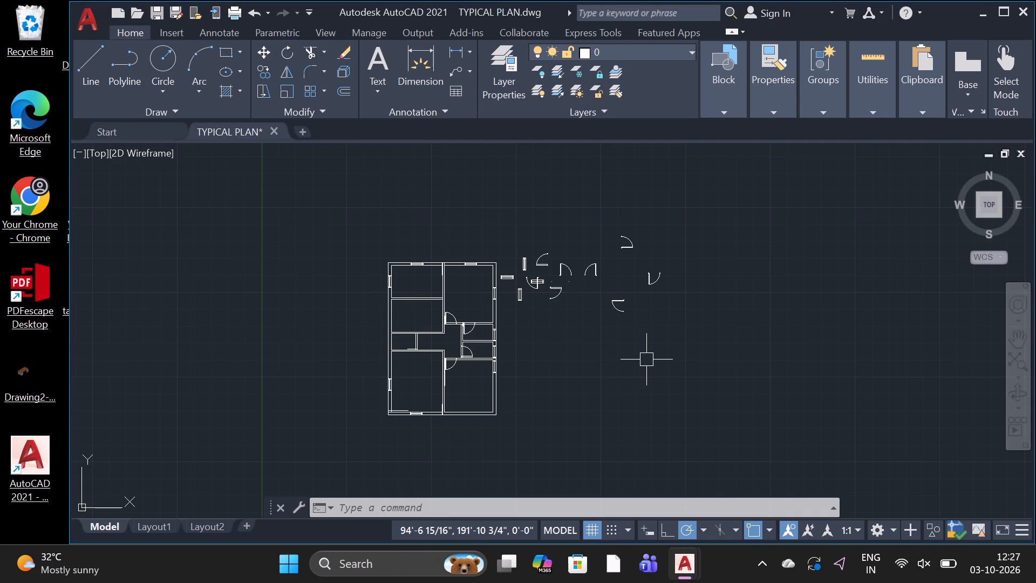
# Delete the loose horizontal window symbol that overlaps the downward-opening, right-leaf door beside the plan, including its leftover end lines.
pyautogui.scroll(2, 534, 313)
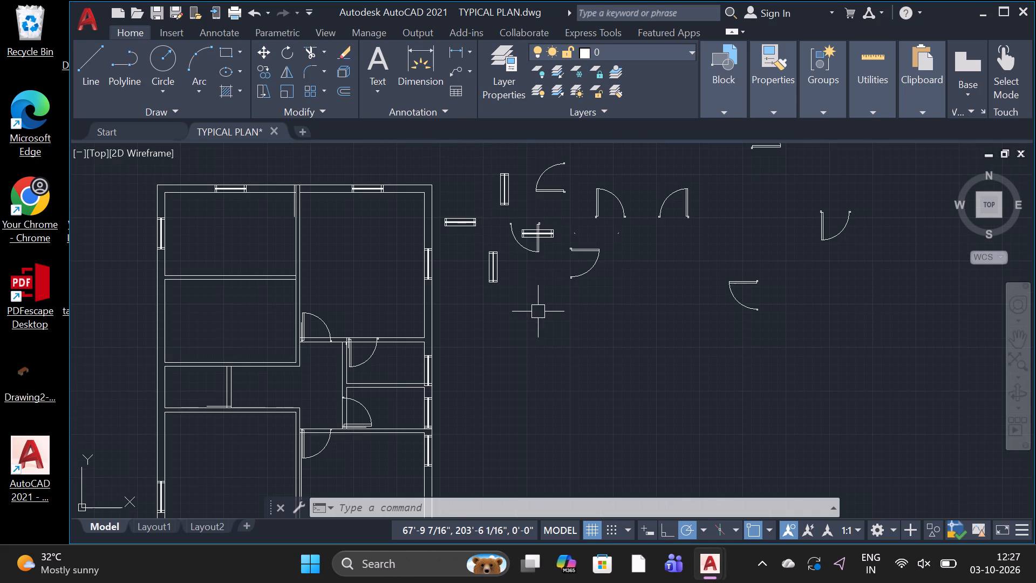
pyautogui.scroll(3, 501, 228)
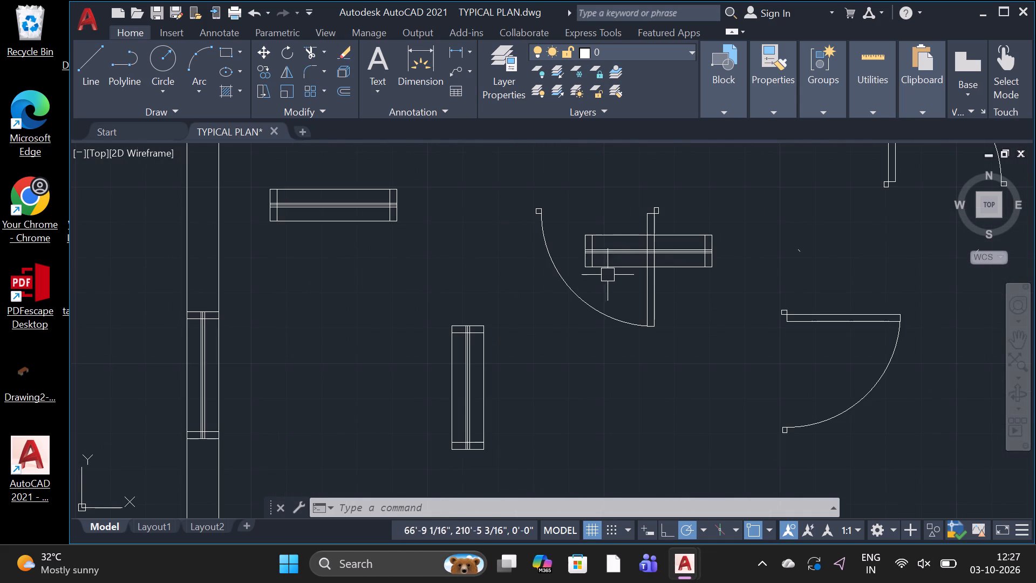
pyautogui.click(707, 254)
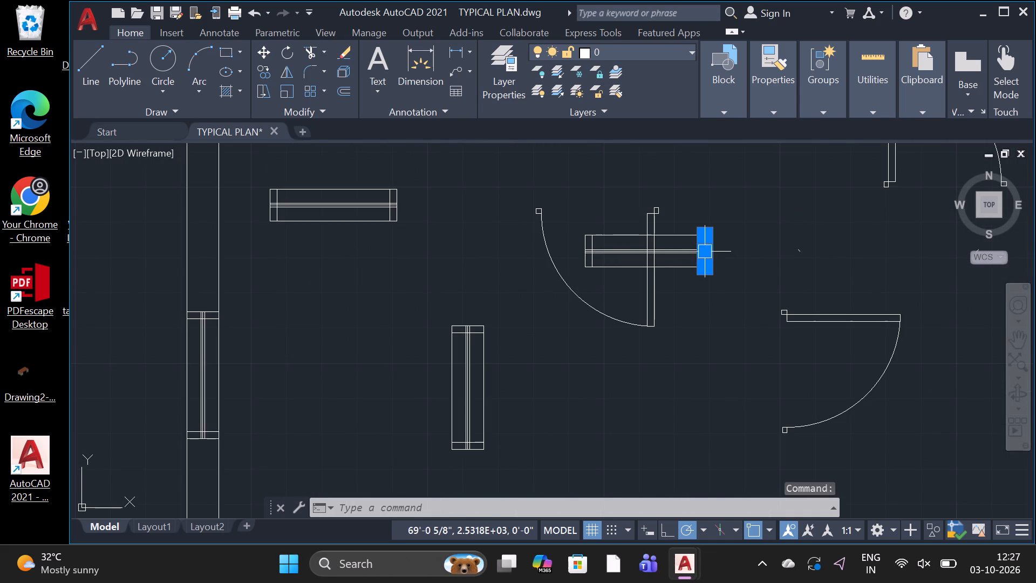
pyautogui.click(694, 257)
pyautogui.click(689, 263)
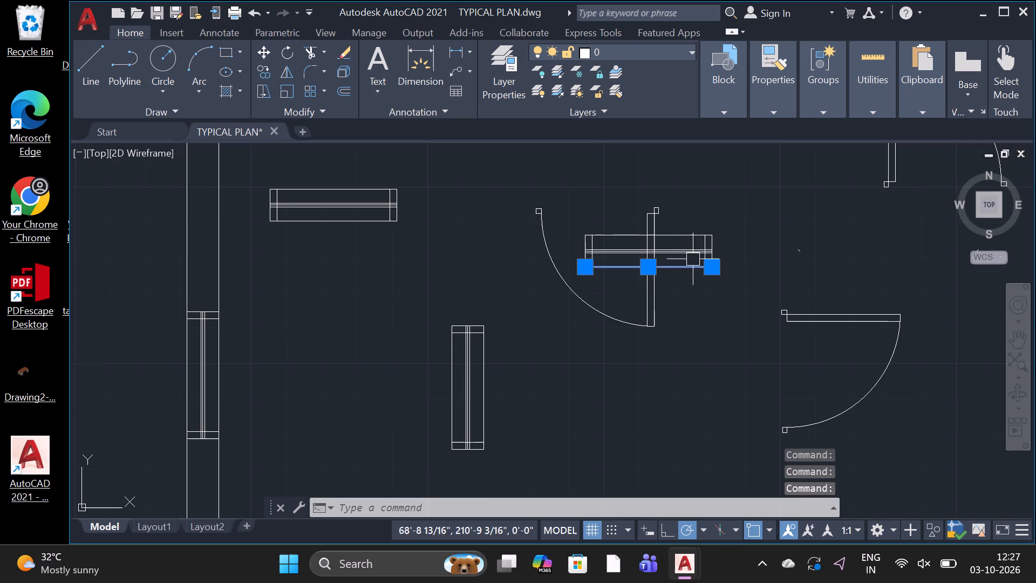
pyautogui.moveTo(802, 209); pyautogui.dragTo(793, 214)
pyautogui.click(681, 272)
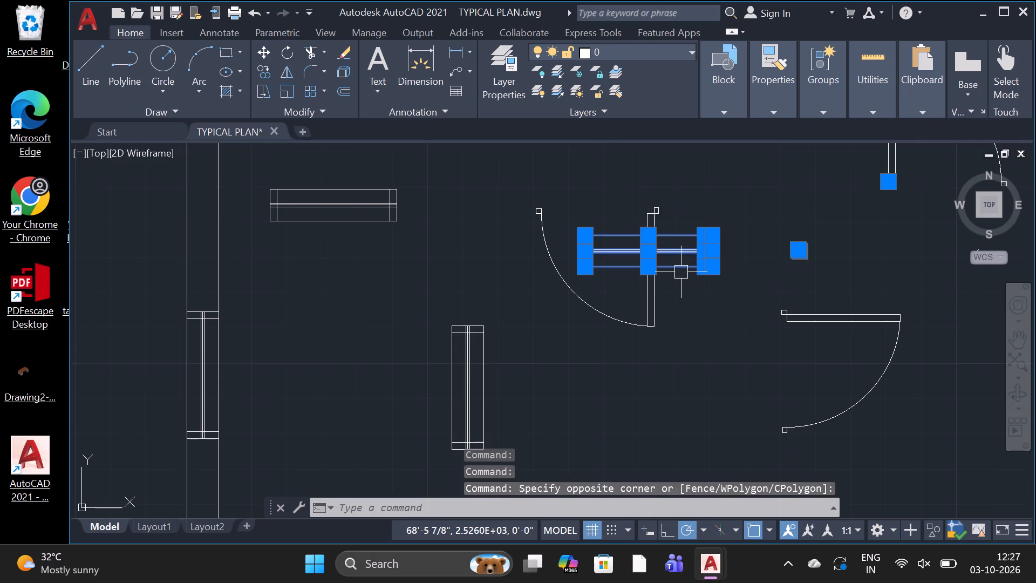
pyautogui.press('Delete')
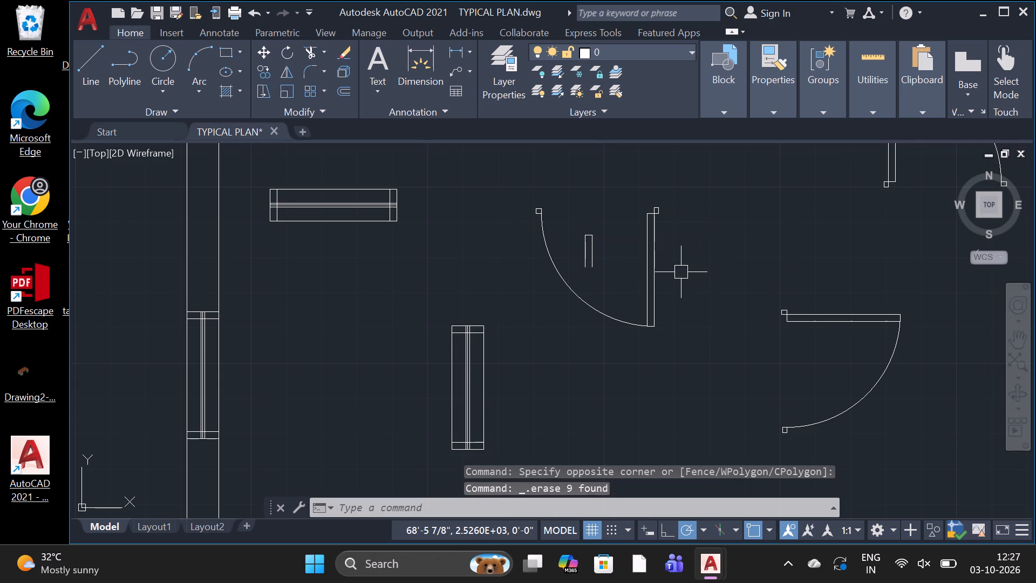
pyautogui.scroll(-2, 681, 272)
pyautogui.scroll(1, 657, 276)
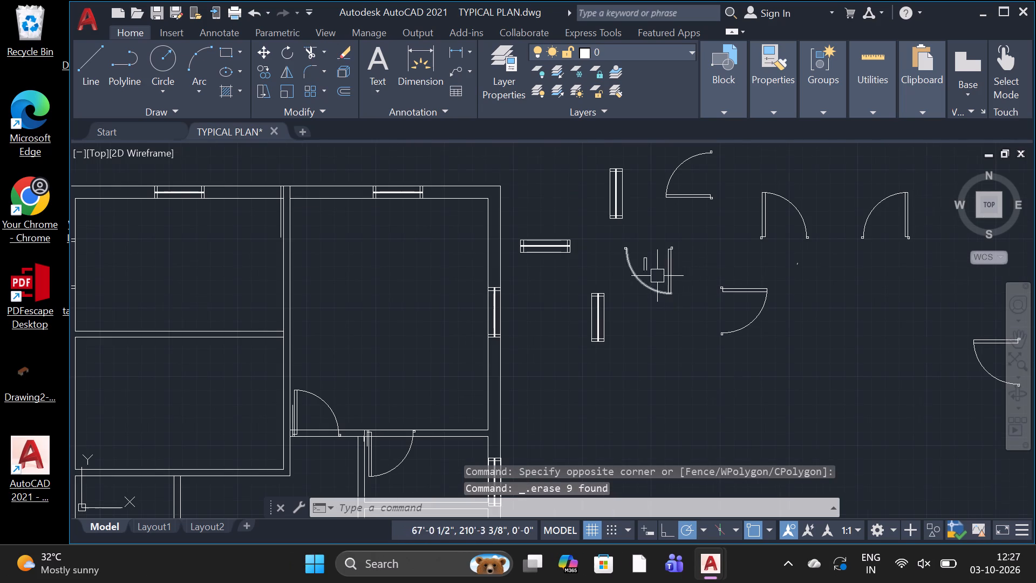
pyautogui.scroll(1, 657, 276)
pyautogui.moveTo(659, 230); pyautogui.dragTo(651, 230)
pyautogui.click(620, 268)
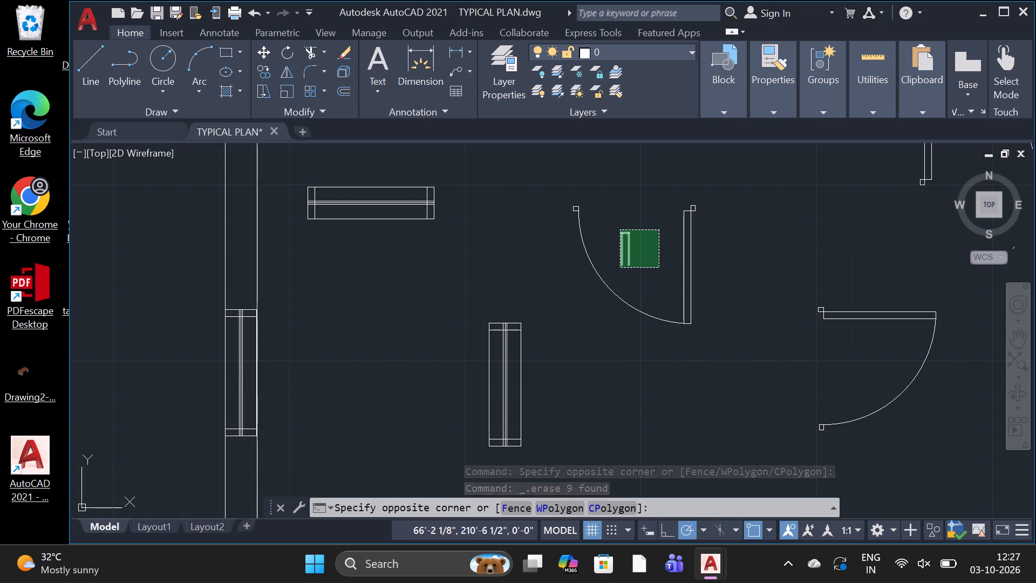
pyautogui.press('Delete')
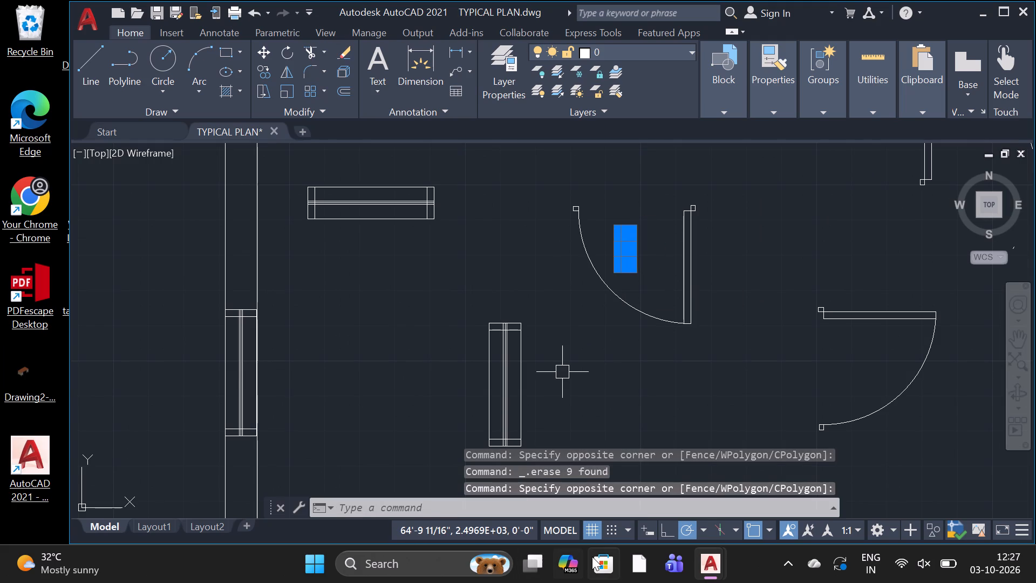
pyautogui.press('Delete')
# Copy the loose downward-opening, right-leaf door, by its top-right jamb corner, to the marker's top end in the upper-left room's upper-right corner.
pyautogui.scroll(-2, 603, 545)
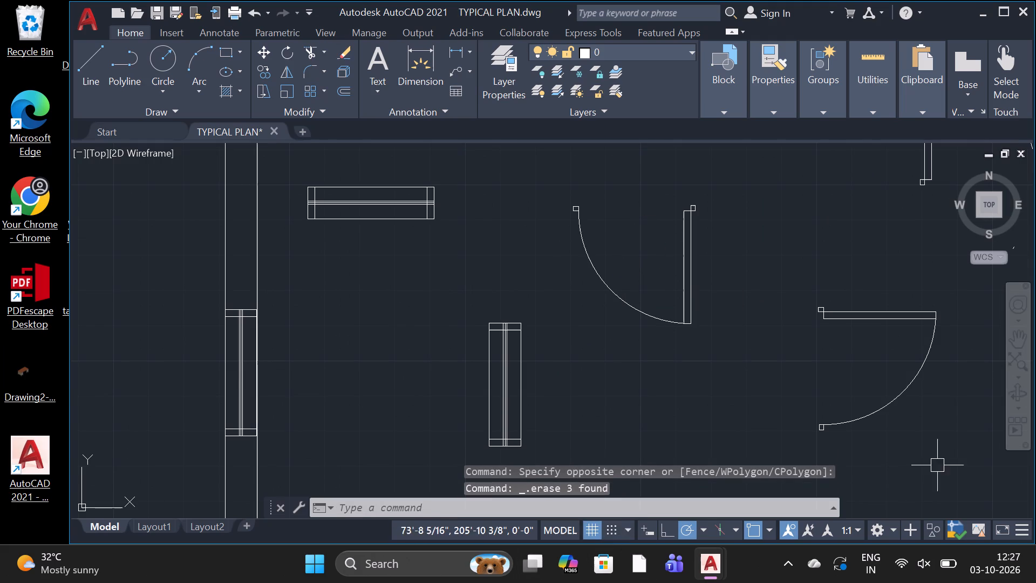
pyautogui.scroll(-1, 656, 385)
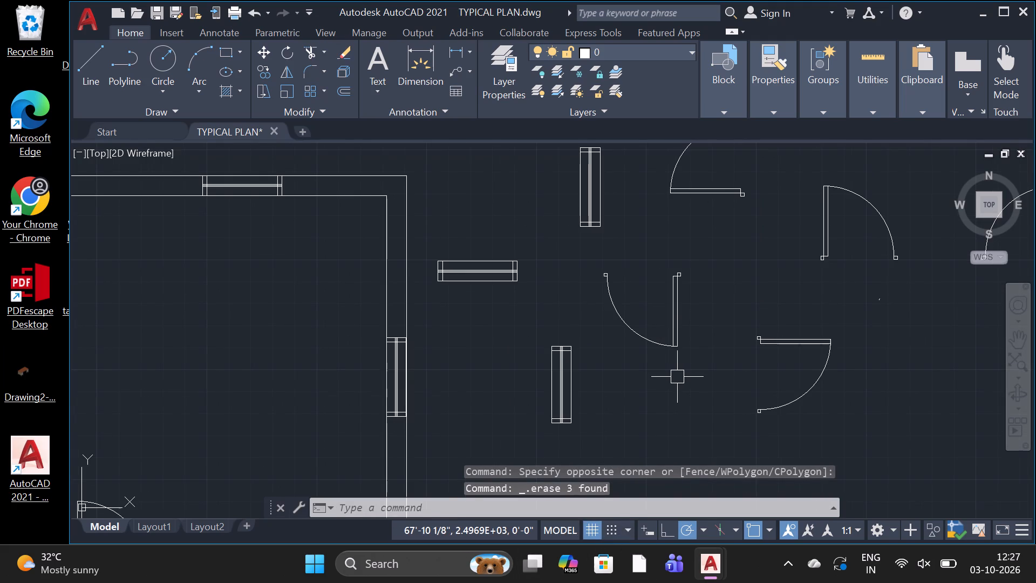
pyautogui.write('CO')
pyautogui.press('space')
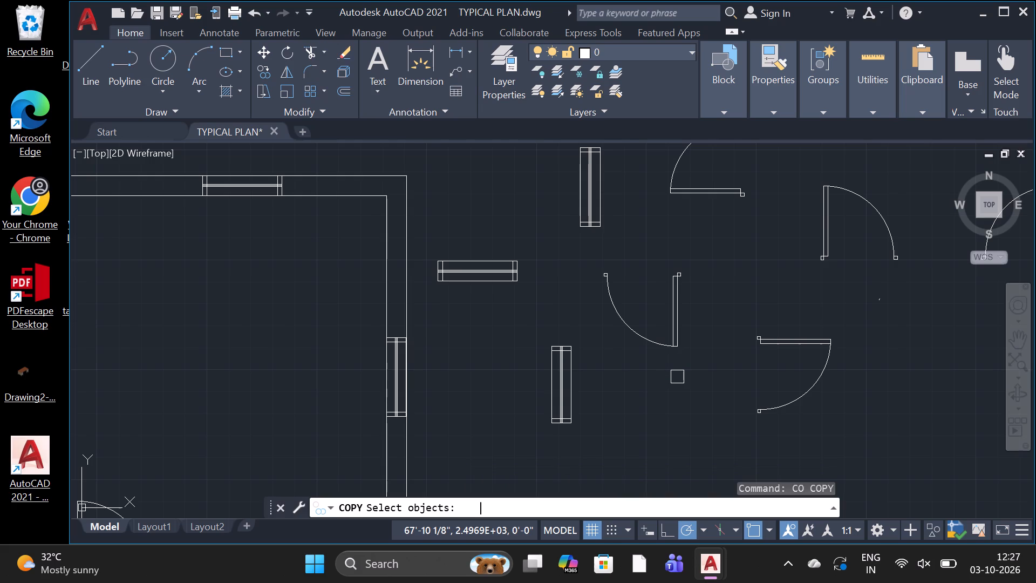
pyautogui.scroll(2, 677, 377)
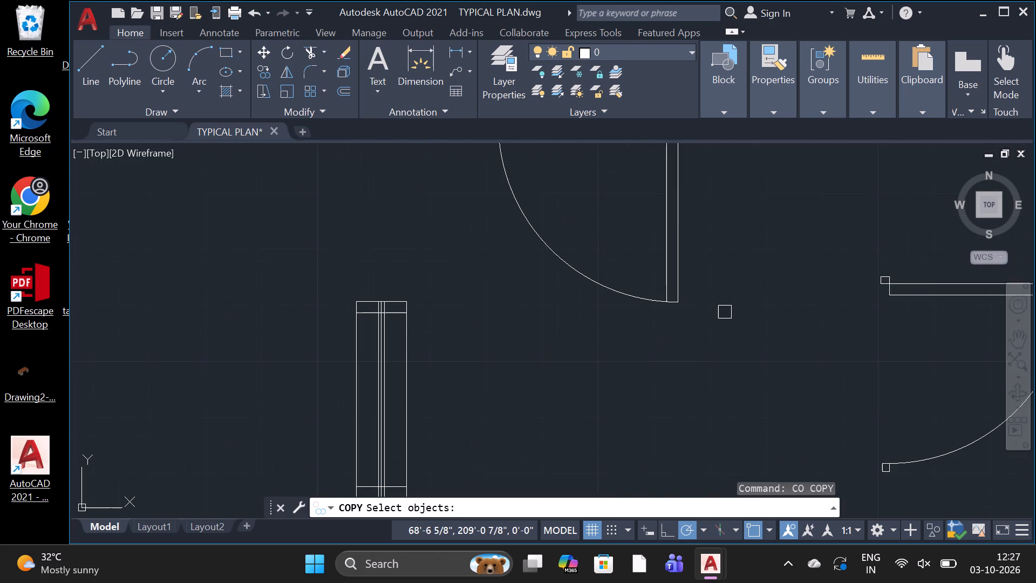
pyautogui.scroll(-3, 727, 317)
pyautogui.click(732, 256)
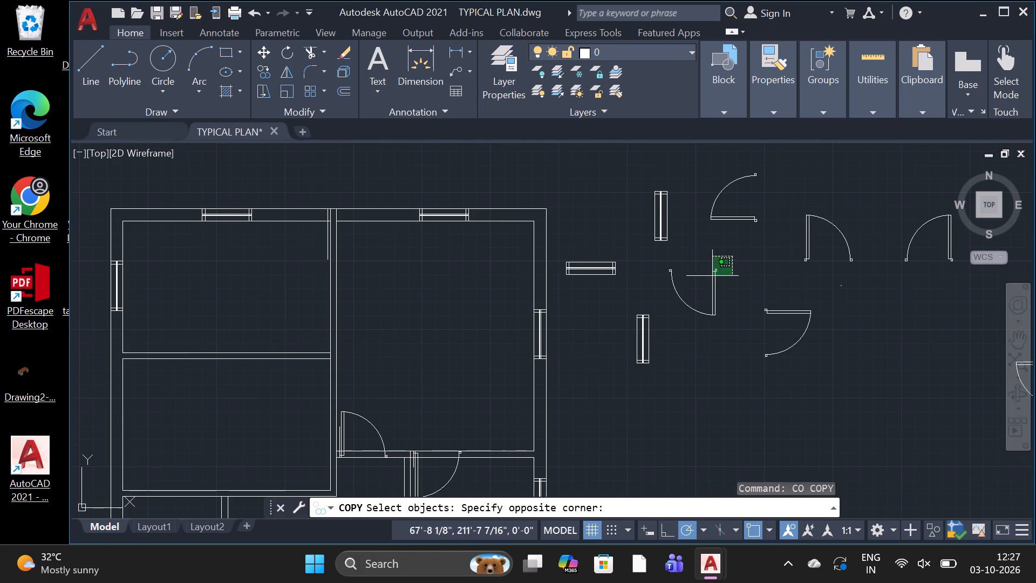
pyautogui.click(658, 334)
pyautogui.press('space')
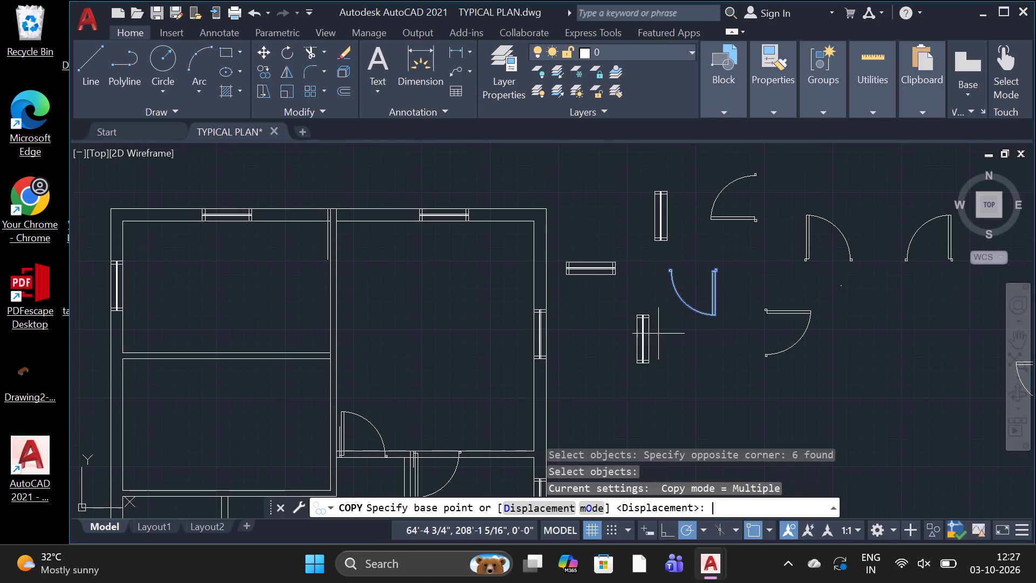
pyautogui.scroll(3, 696, 286)
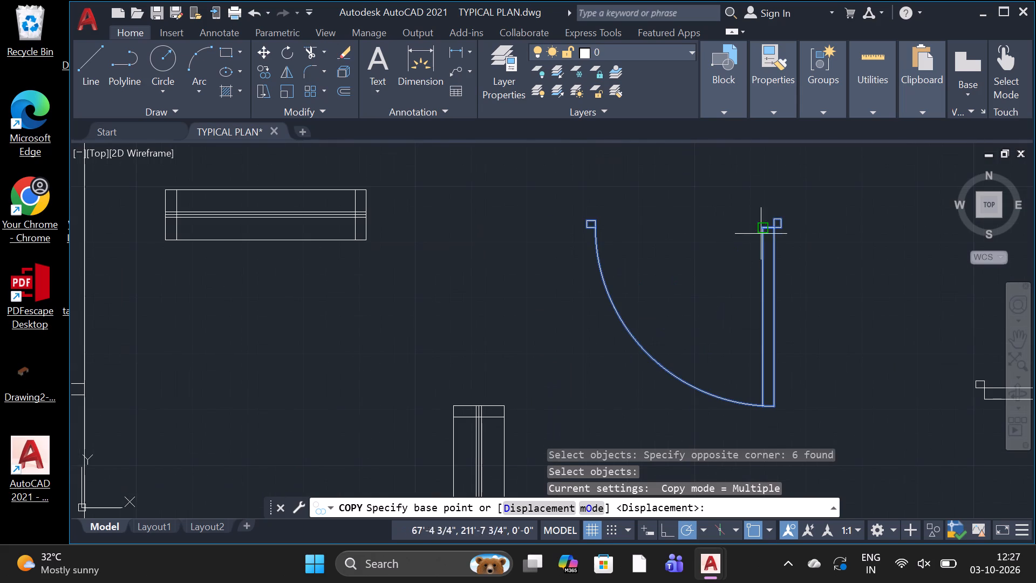
pyautogui.scroll(3, 786, 211)
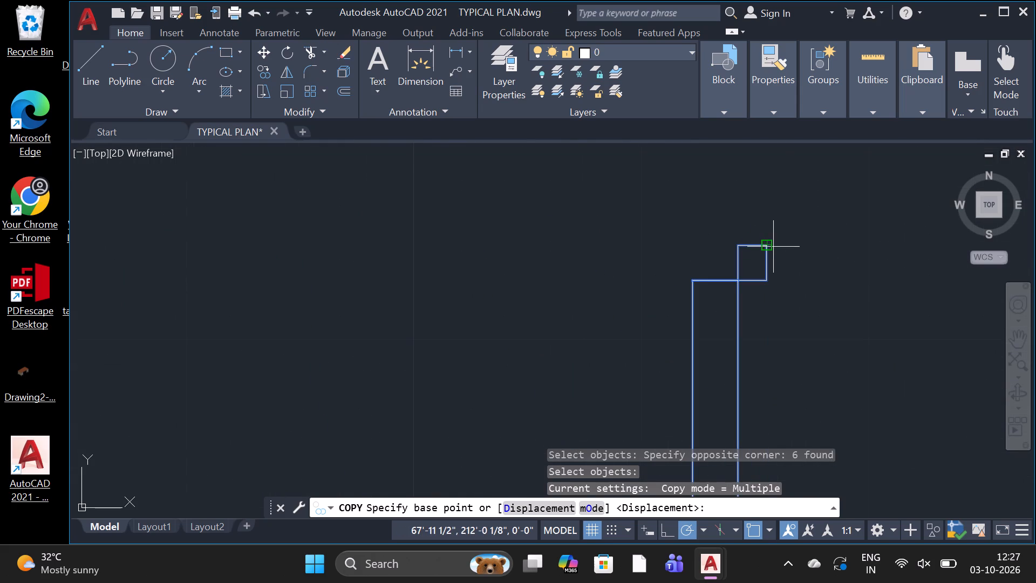
pyautogui.click(773, 247)
pyautogui.scroll(-5, 728, 286)
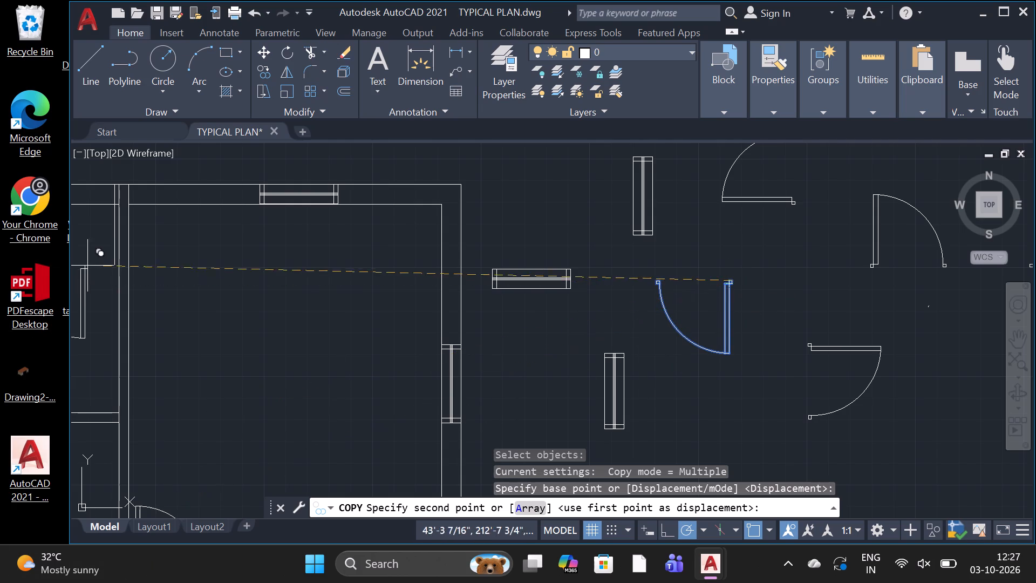
pyautogui.scroll(-3, 92, 261)
pyautogui.scroll(4, 88, 237)
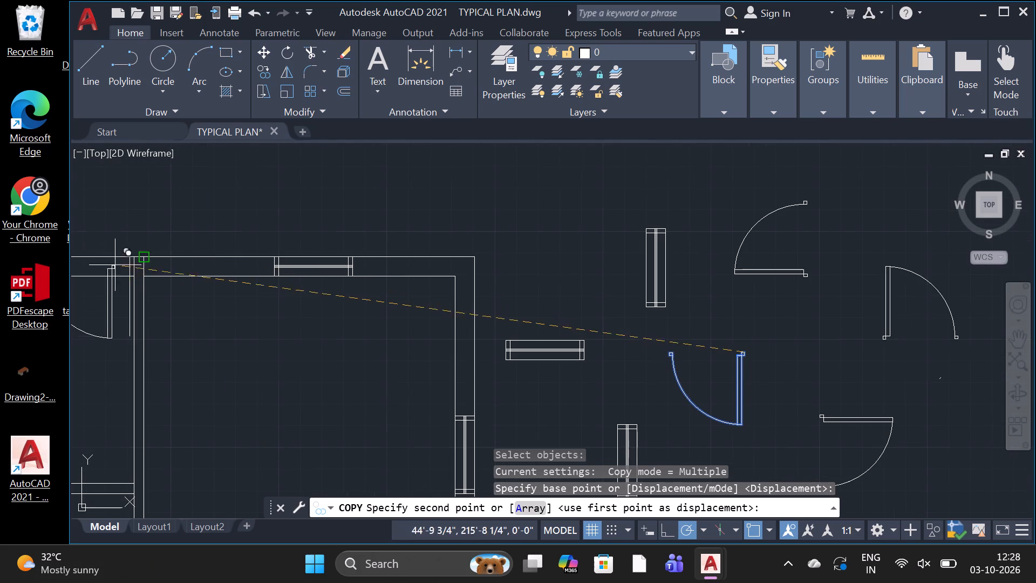
pyautogui.scroll(3, 115, 265)
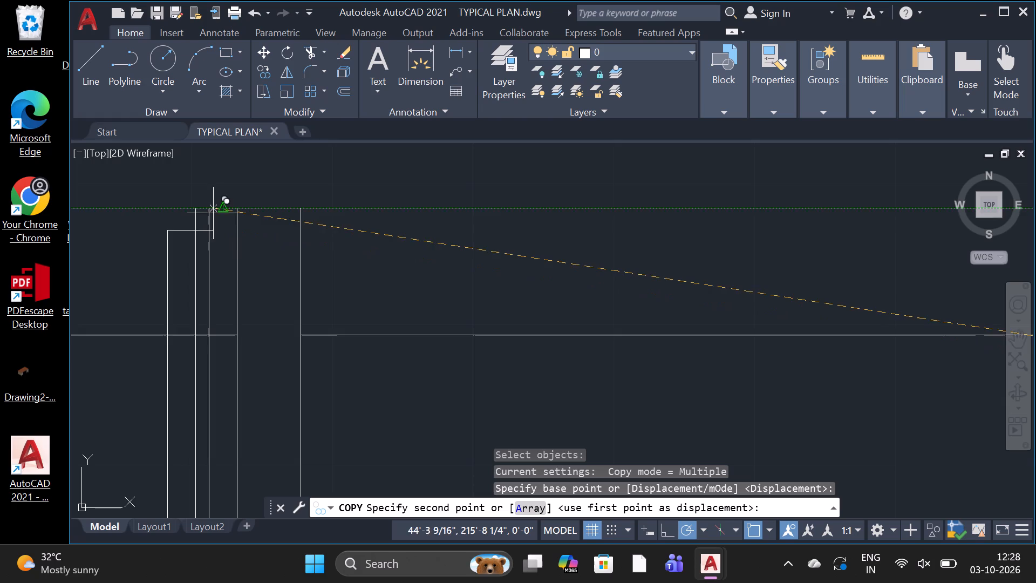
pyautogui.scroll(3, 197, 211)
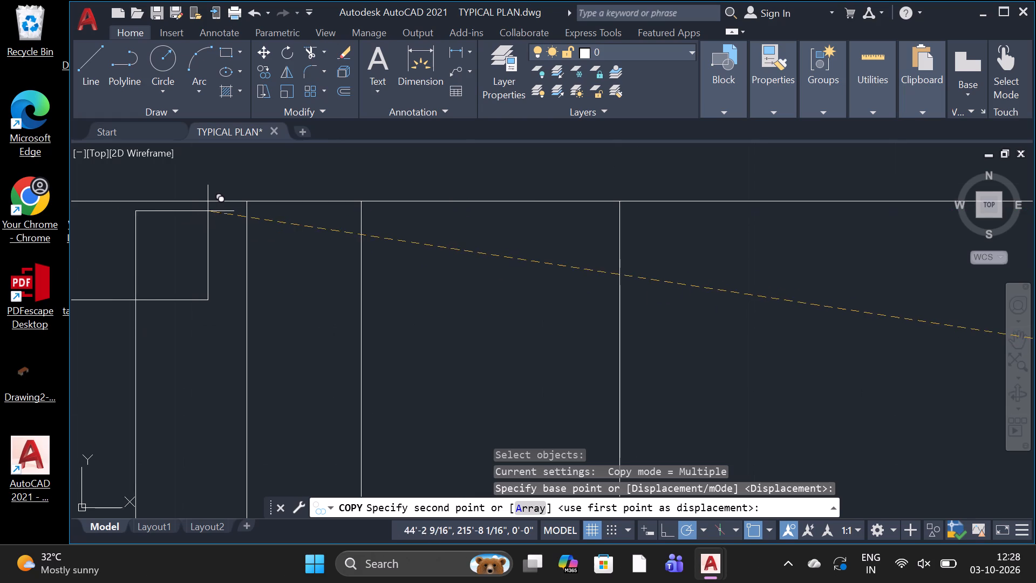
pyautogui.click(246, 204)
pyautogui.scroll(-4, 289, 262)
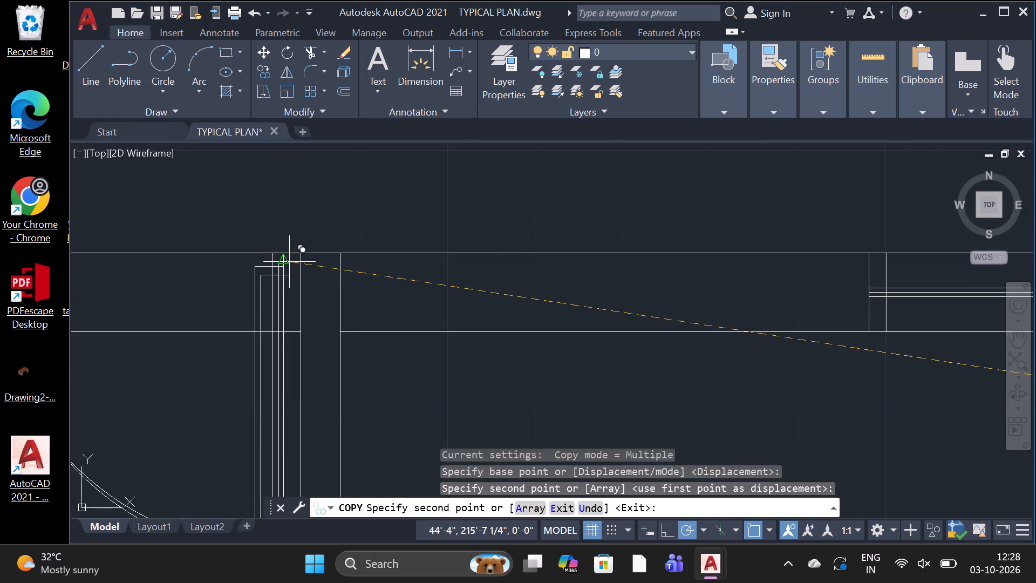
pyautogui.scroll(-2, 290, 262)
pyautogui.scroll(-1, 344, 220)
pyautogui.scroll(-1, 422, 198)
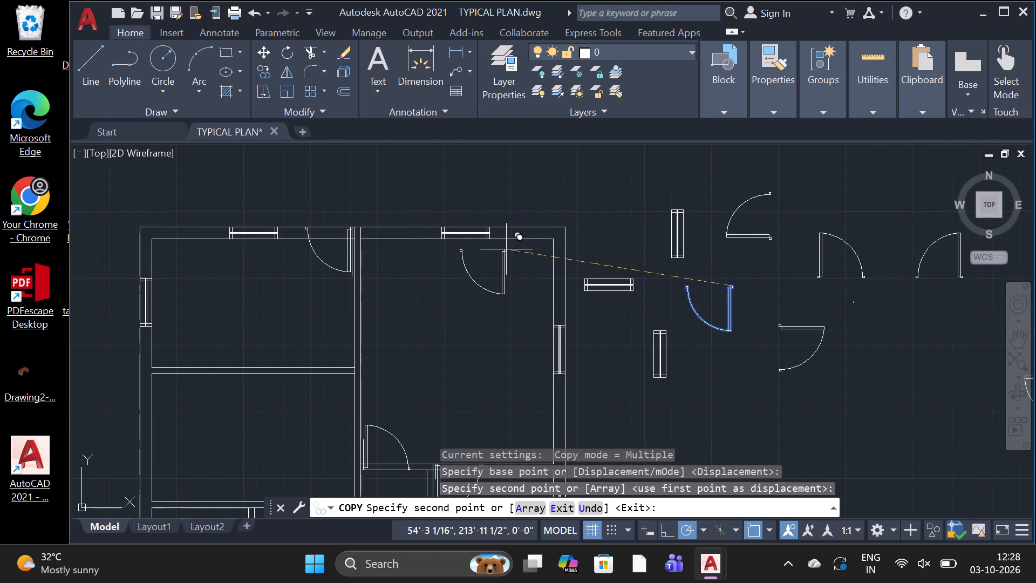
pyautogui.press('Escape')
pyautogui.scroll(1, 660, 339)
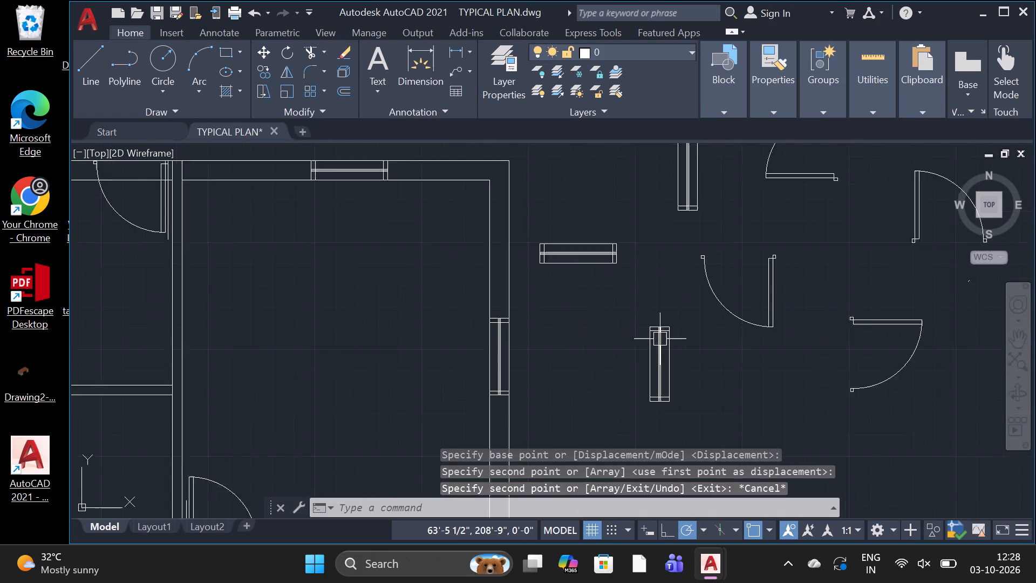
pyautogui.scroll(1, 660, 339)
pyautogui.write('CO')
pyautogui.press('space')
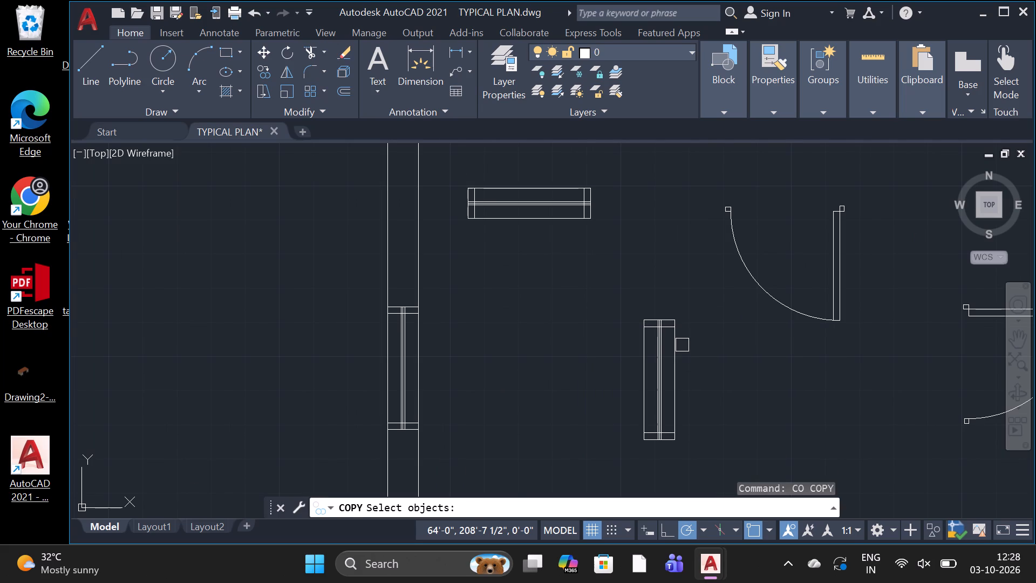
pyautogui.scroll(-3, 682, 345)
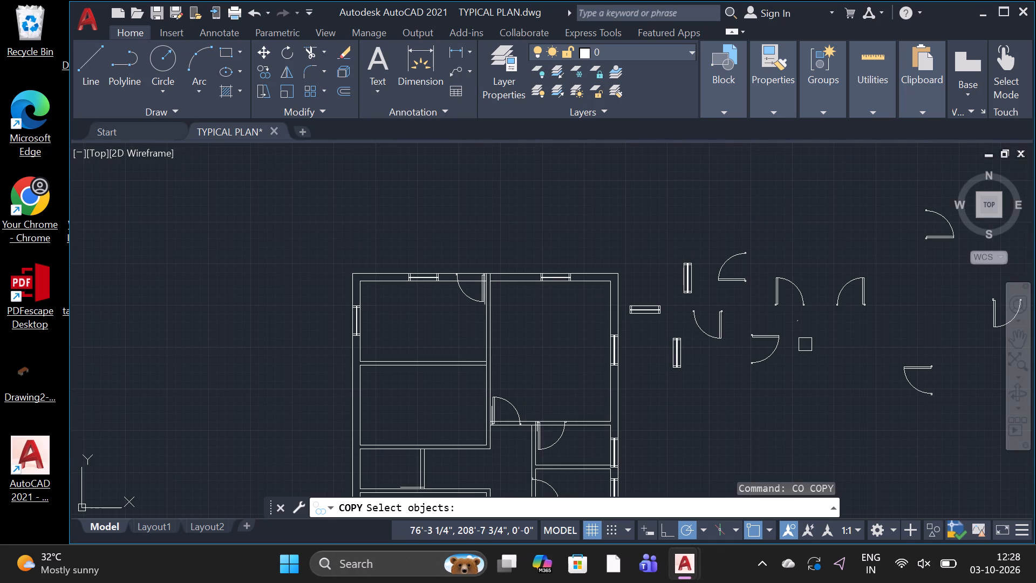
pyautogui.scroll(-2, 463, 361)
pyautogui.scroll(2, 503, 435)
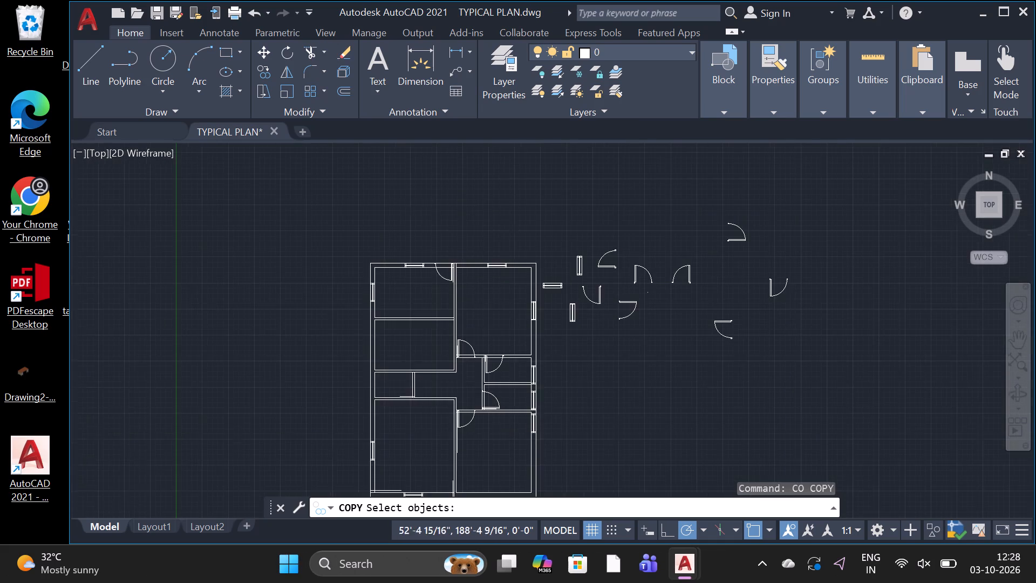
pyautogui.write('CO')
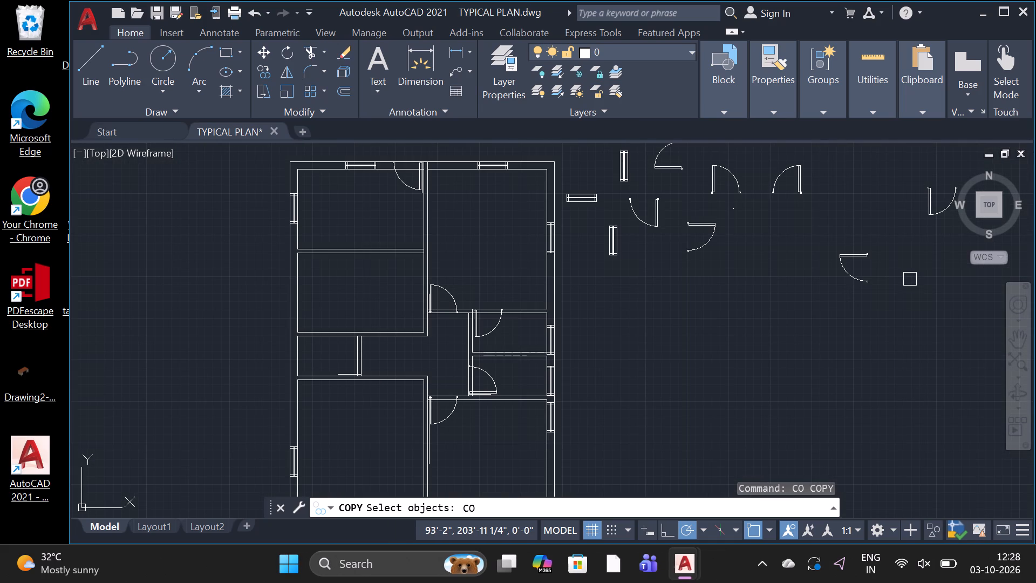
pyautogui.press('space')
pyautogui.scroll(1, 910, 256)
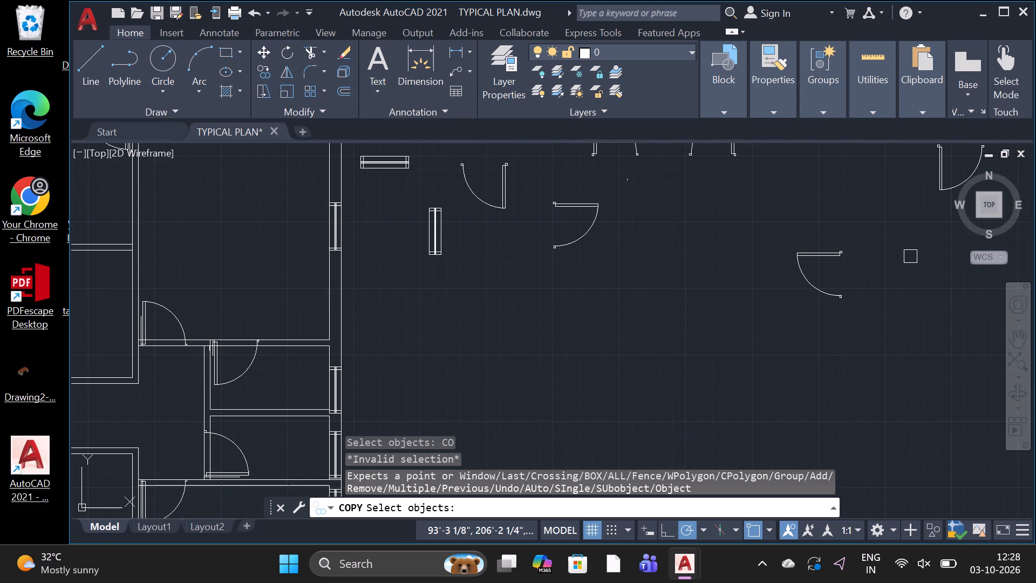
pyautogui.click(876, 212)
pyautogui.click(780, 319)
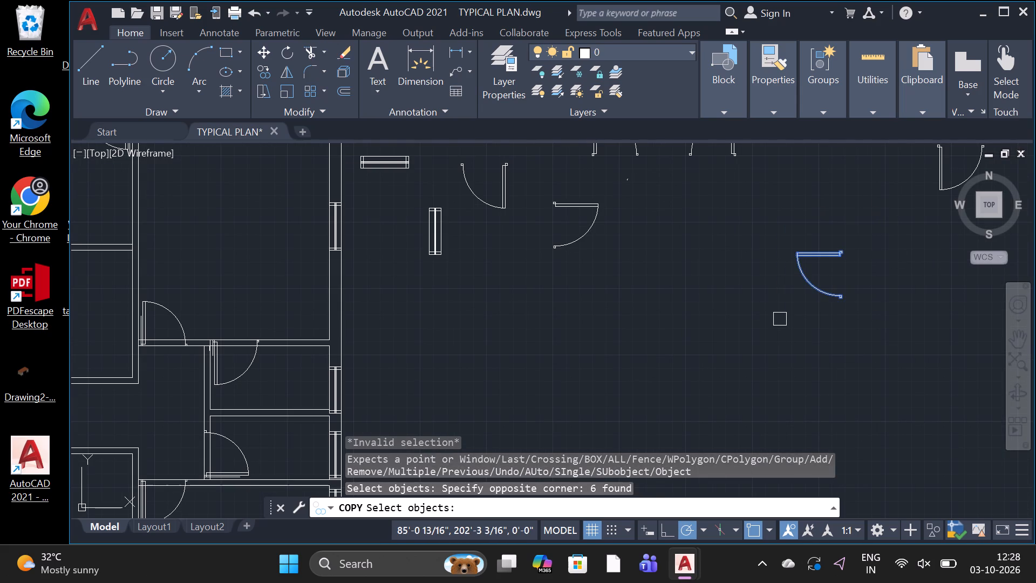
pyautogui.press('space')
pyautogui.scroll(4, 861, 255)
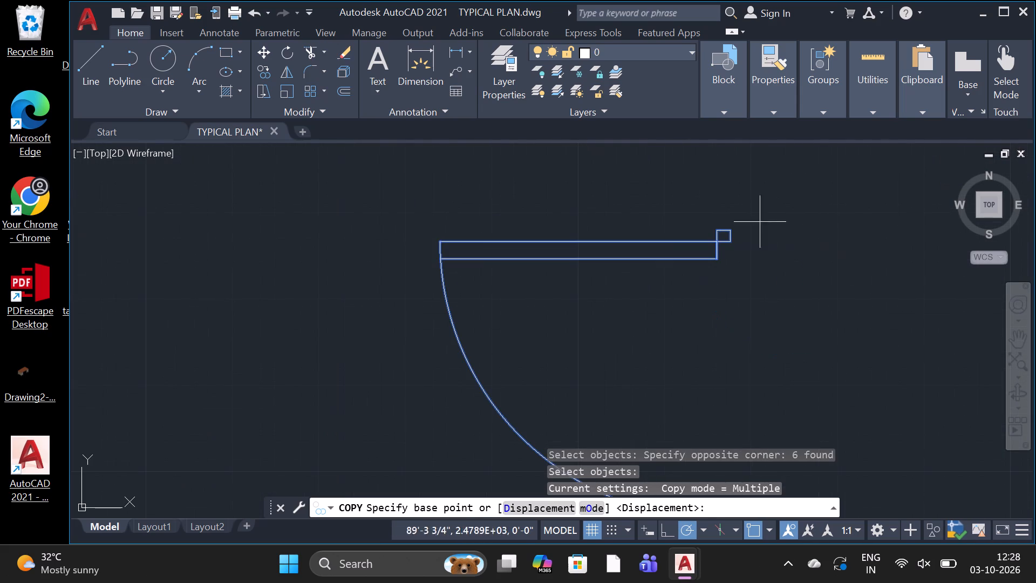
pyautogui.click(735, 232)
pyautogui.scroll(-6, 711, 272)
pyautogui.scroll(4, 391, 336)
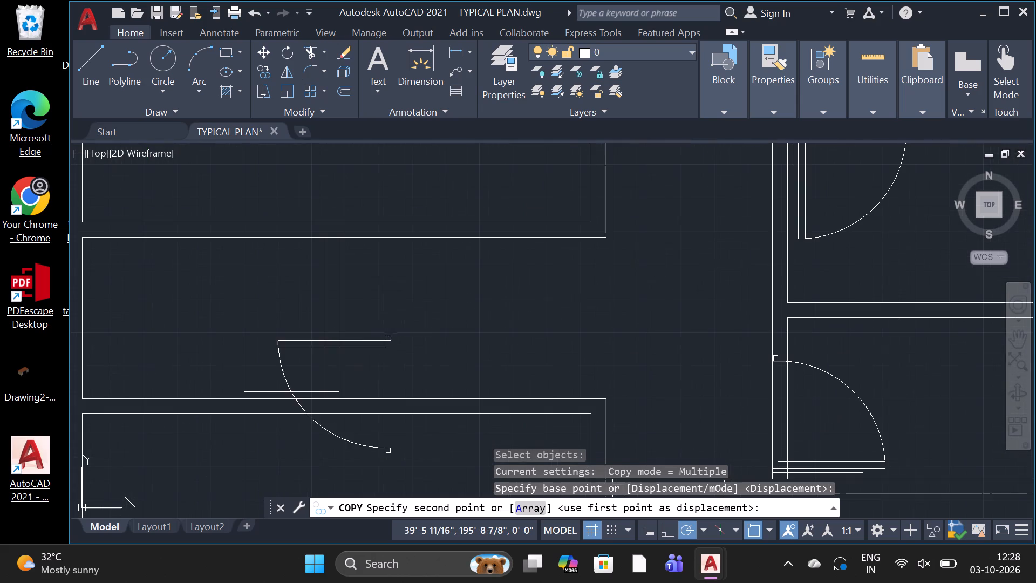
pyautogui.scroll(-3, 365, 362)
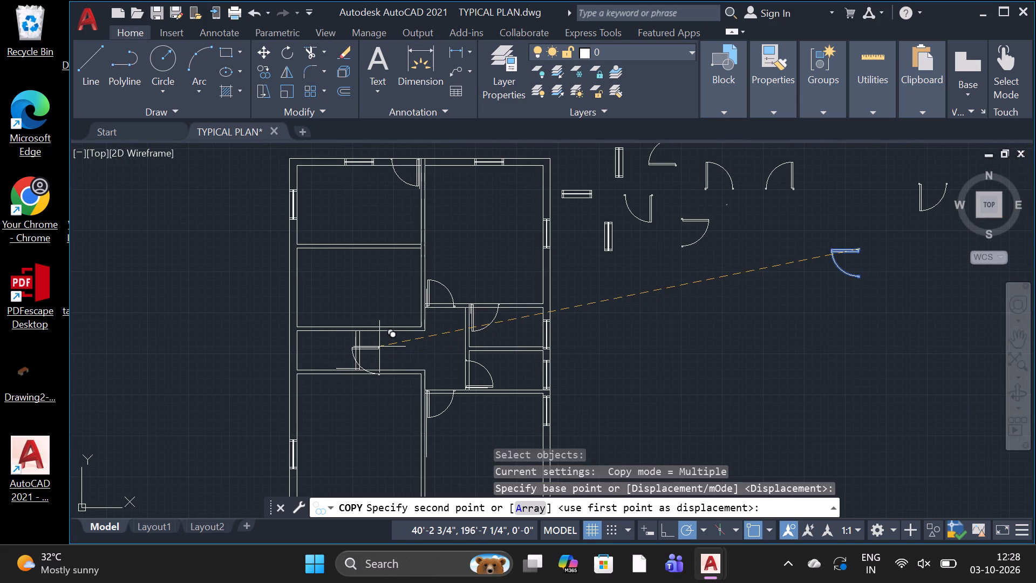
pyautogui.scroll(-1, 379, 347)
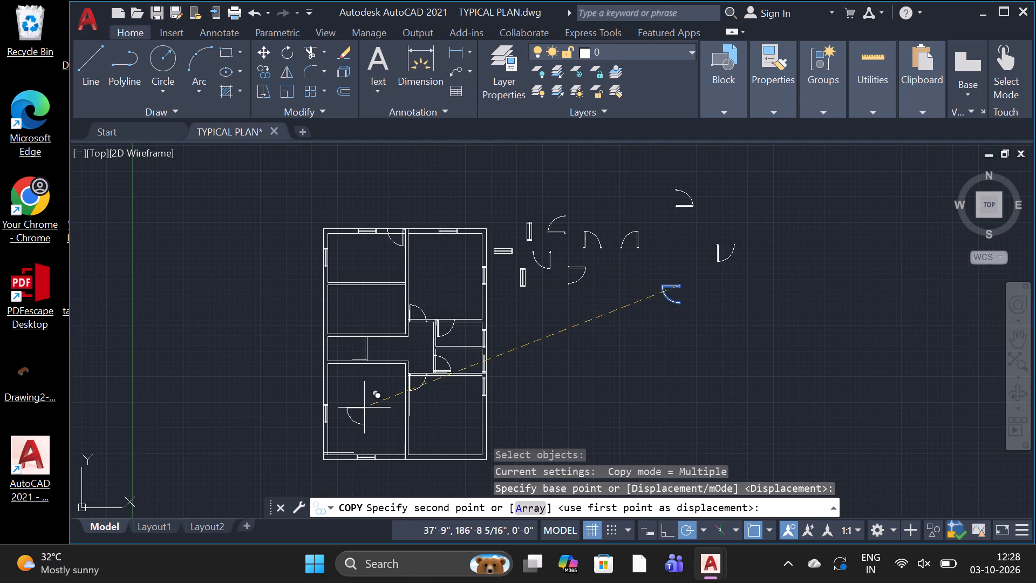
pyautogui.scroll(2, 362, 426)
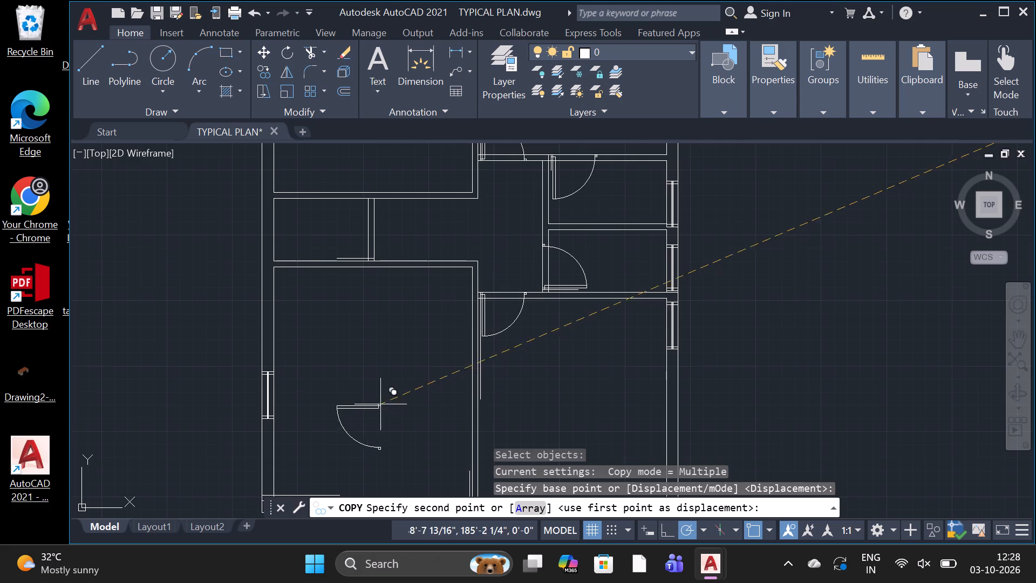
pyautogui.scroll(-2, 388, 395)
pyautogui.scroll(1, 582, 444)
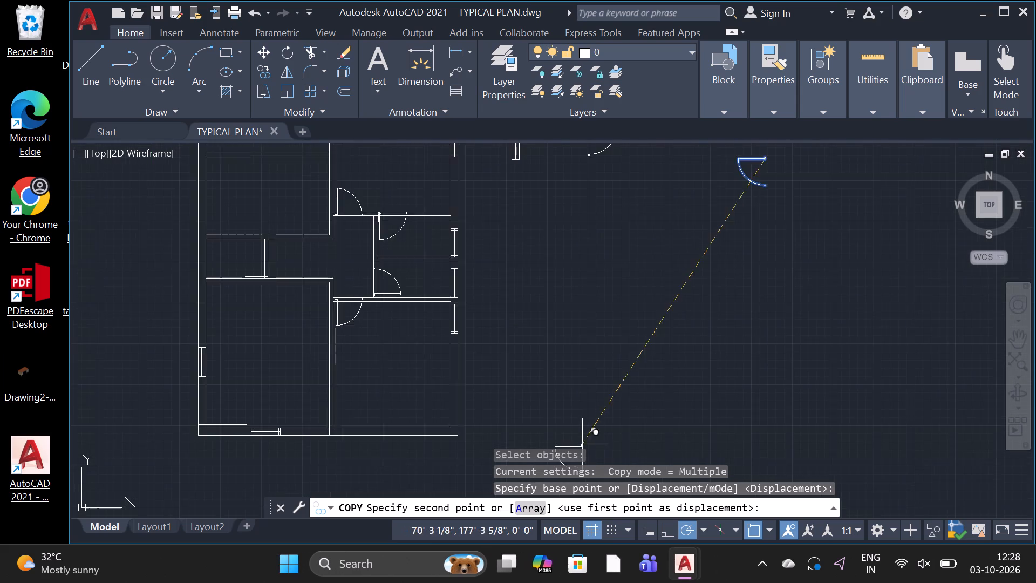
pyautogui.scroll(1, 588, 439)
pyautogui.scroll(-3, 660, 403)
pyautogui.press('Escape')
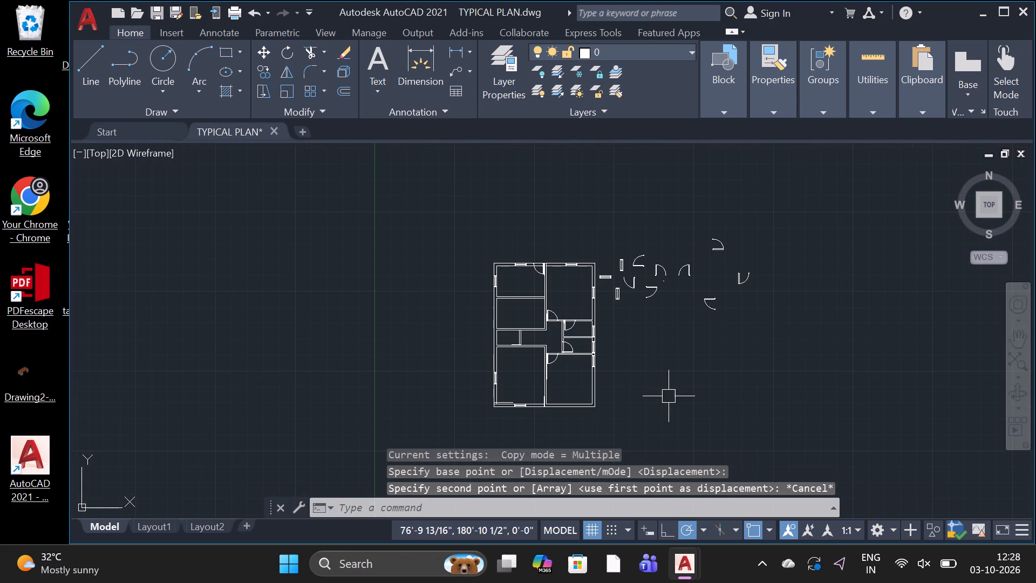
# Copy the loose upward-opening door with its leaf at the bottom, by its bottom-right jamb corner, to the marker's right end in the small left-side room.
pyautogui.scroll(2, 690, 338)
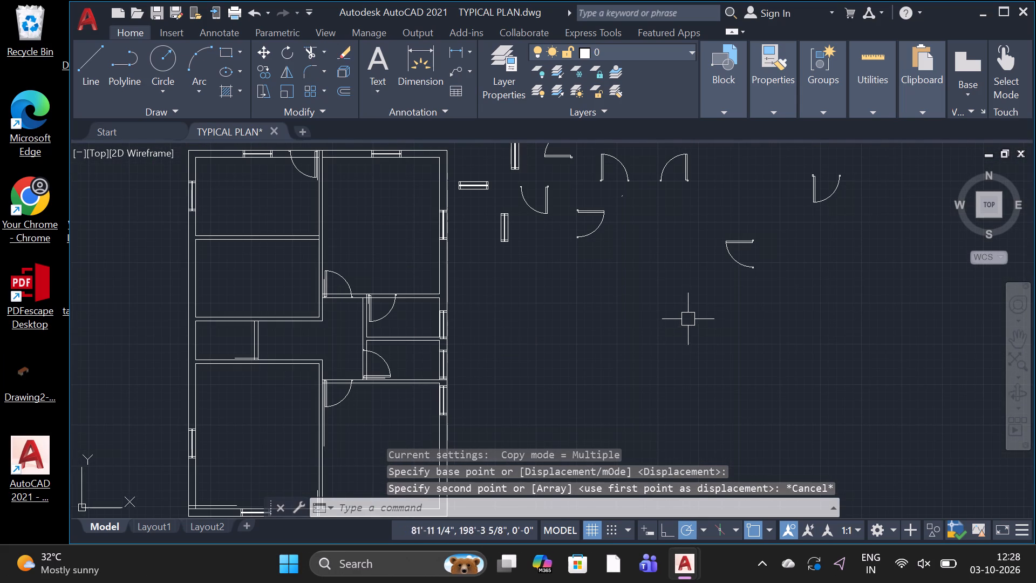
pyautogui.scroll(-1, 692, 324)
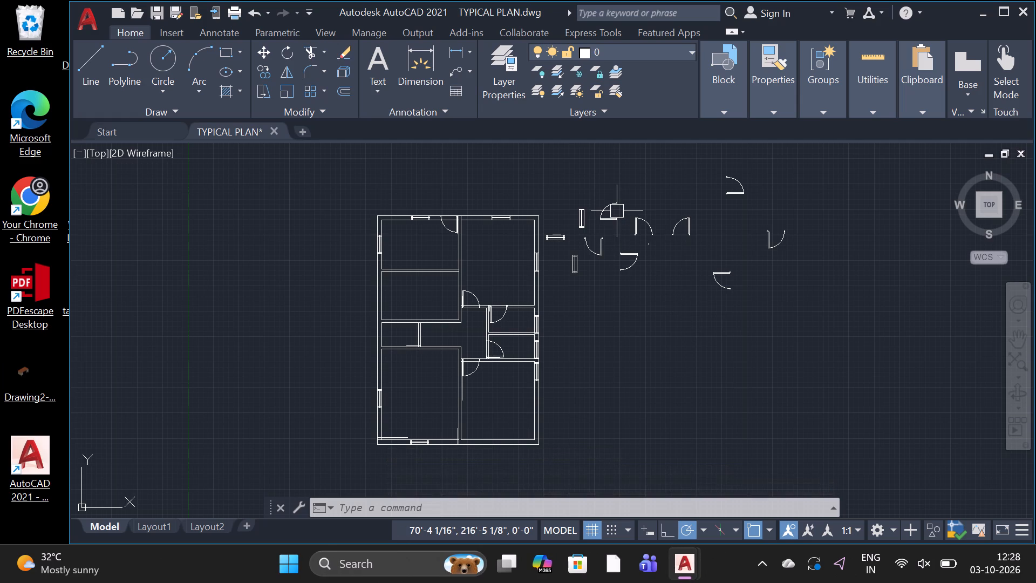
pyautogui.scroll(3, 617, 211)
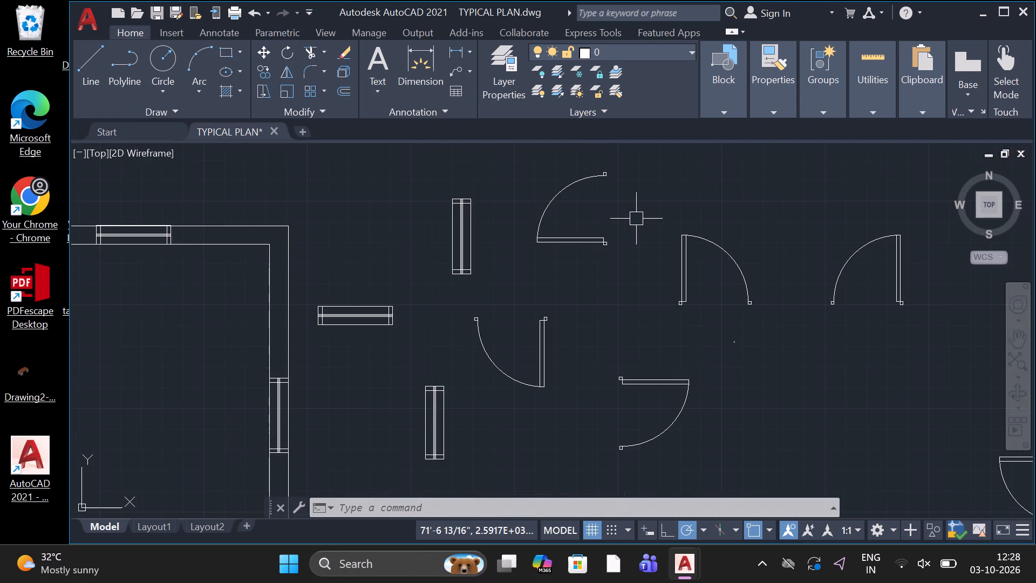
pyautogui.scroll(1, 636, 219)
pyautogui.write('CO')
pyautogui.press('space')
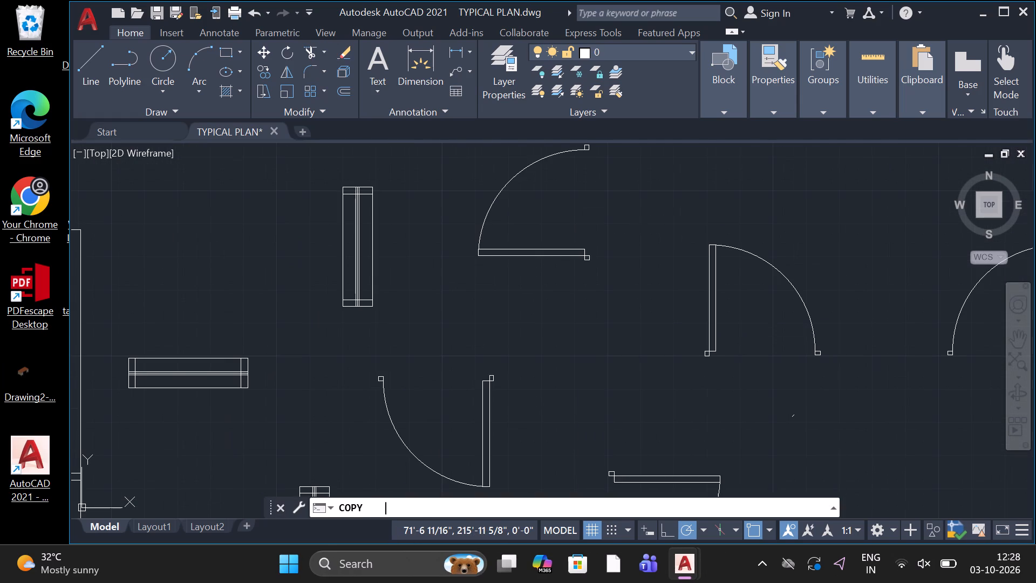
pyautogui.scroll(-3, 636, 219)
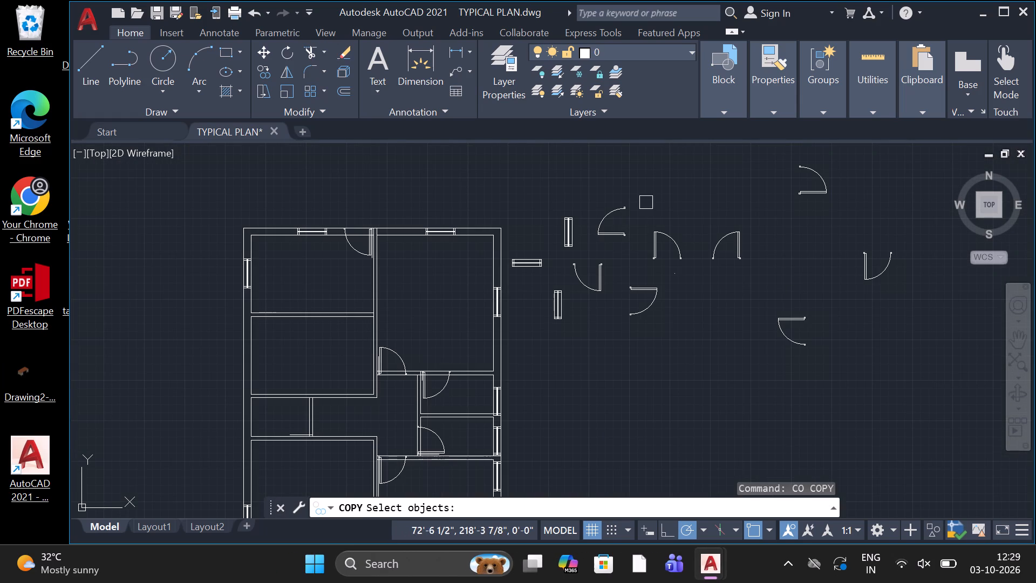
pyautogui.scroll(2, 646, 202)
pyautogui.click(629, 183)
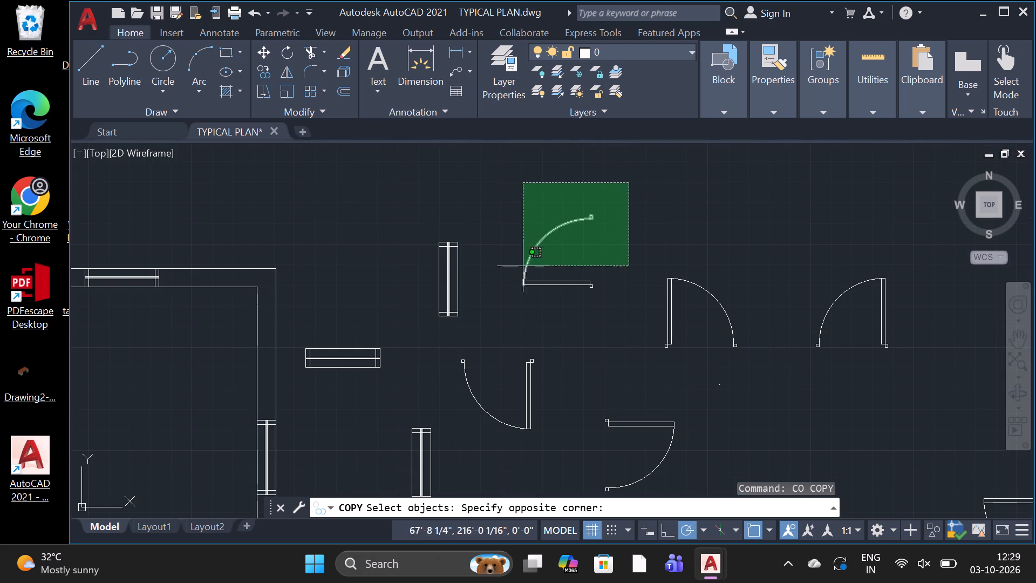
pyautogui.click(507, 303)
pyautogui.press('space')
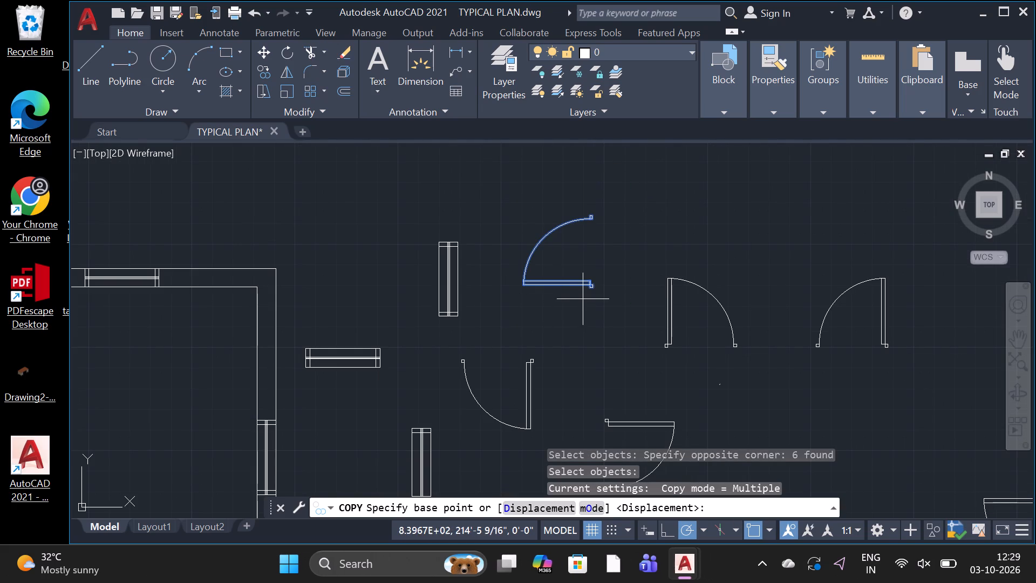
pyautogui.scroll(3, 585, 300)
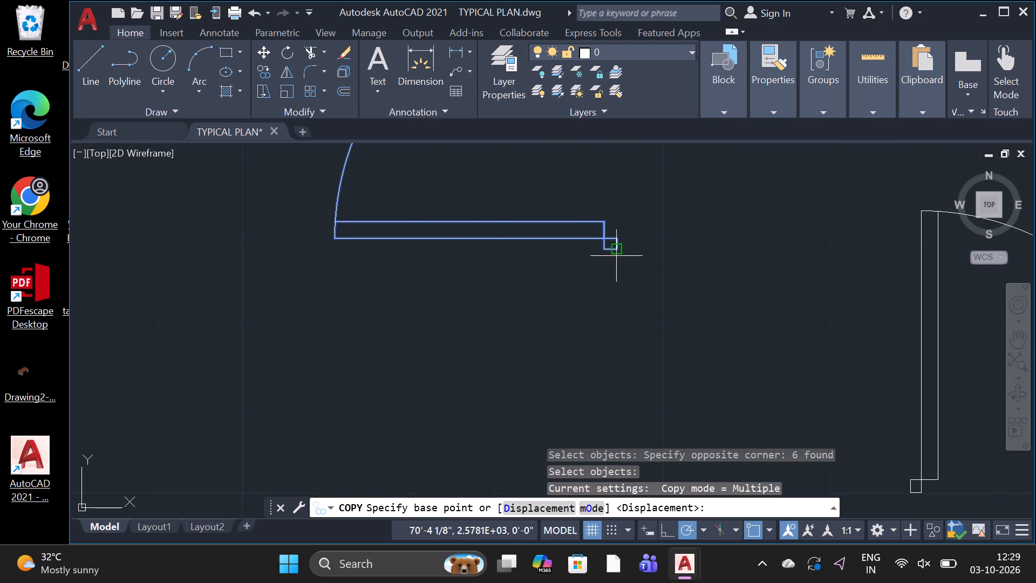
pyautogui.click(624, 253)
pyautogui.scroll(-6, 612, 263)
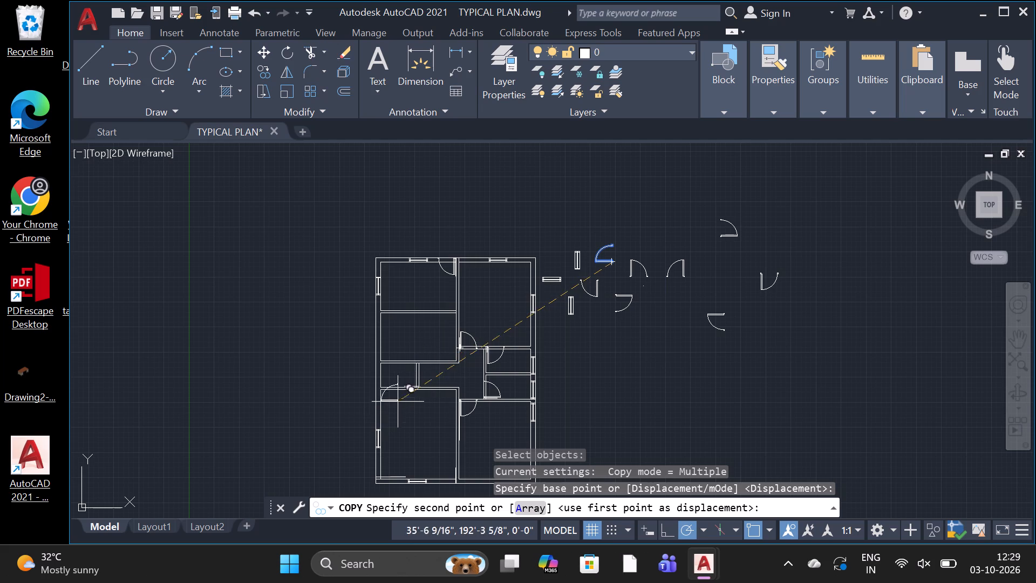
pyautogui.scroll(4, 408, 398)
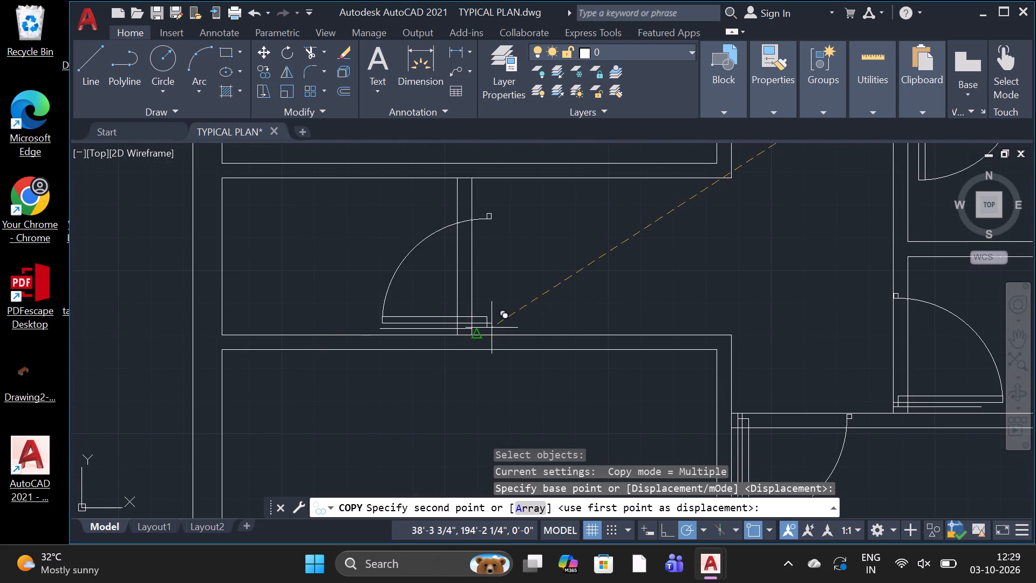
pyautogui.scroll(4, 487, 333)
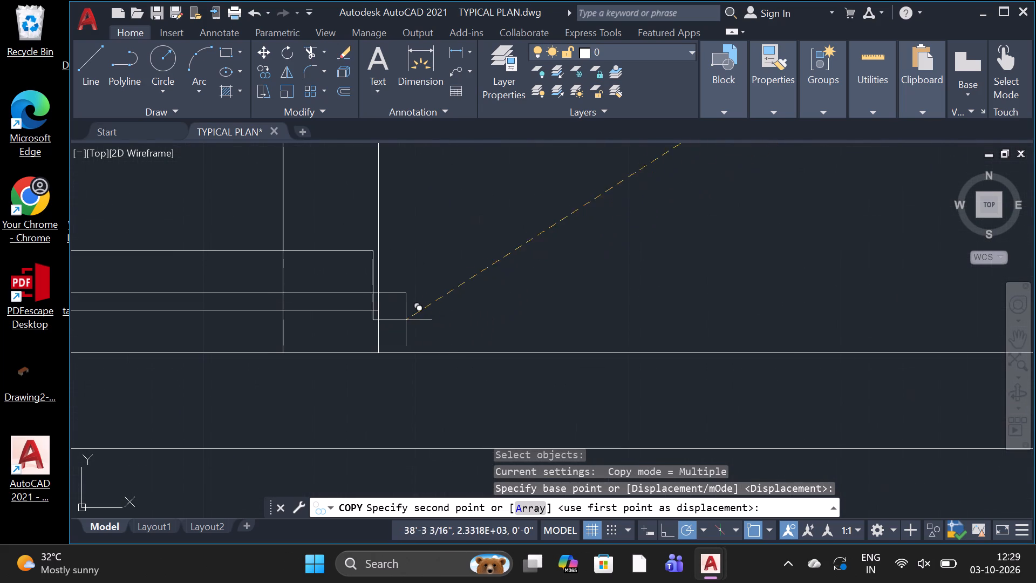
pyautogui.scroll(3, 358, 301)
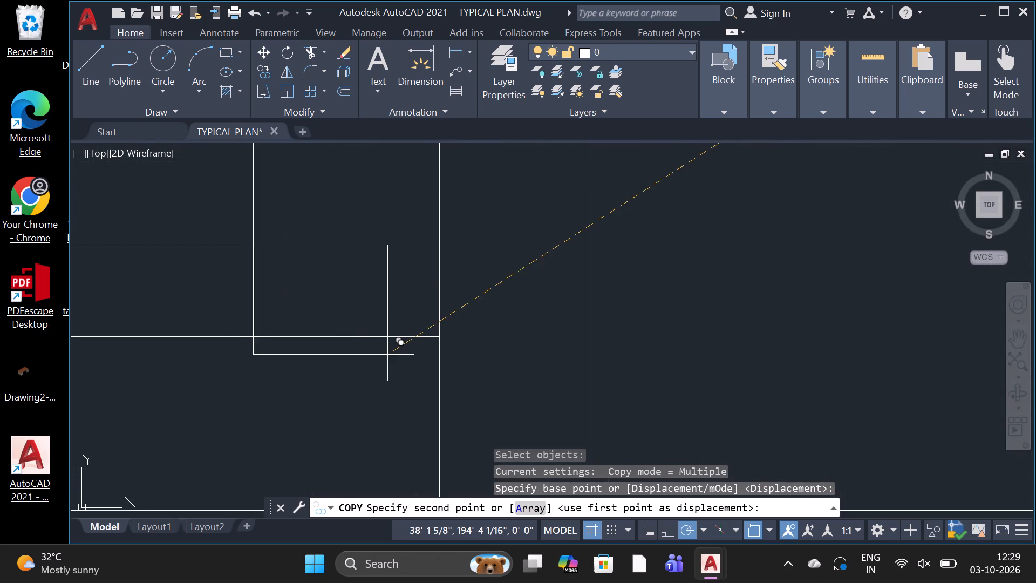
pyautogui.click(442, 336)
pyautogui.scroll(-7, 488, 422)
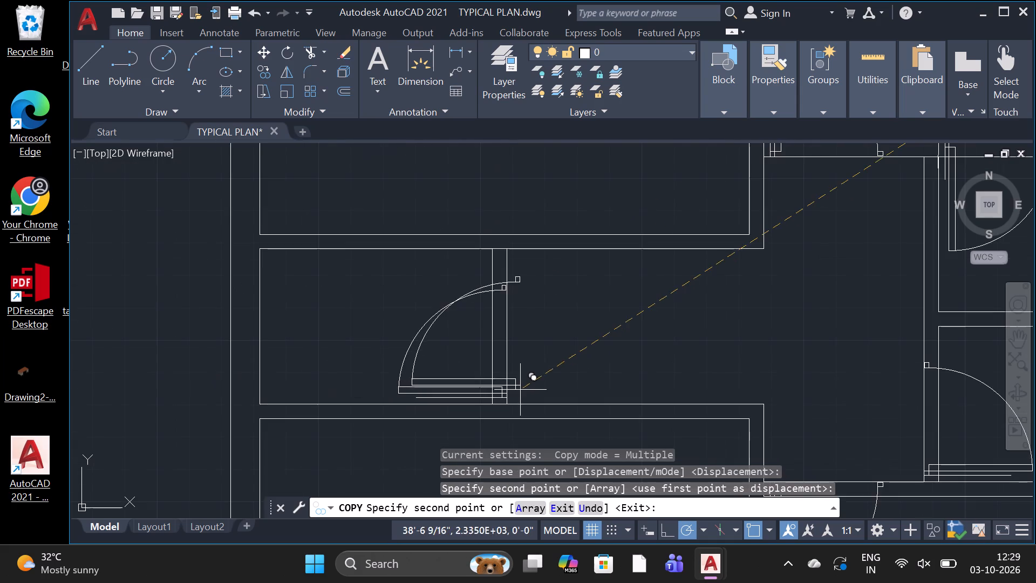
pyautogui.scroll(-2, 521, 389)
pyautogui.scroll(-3, 621, 329)
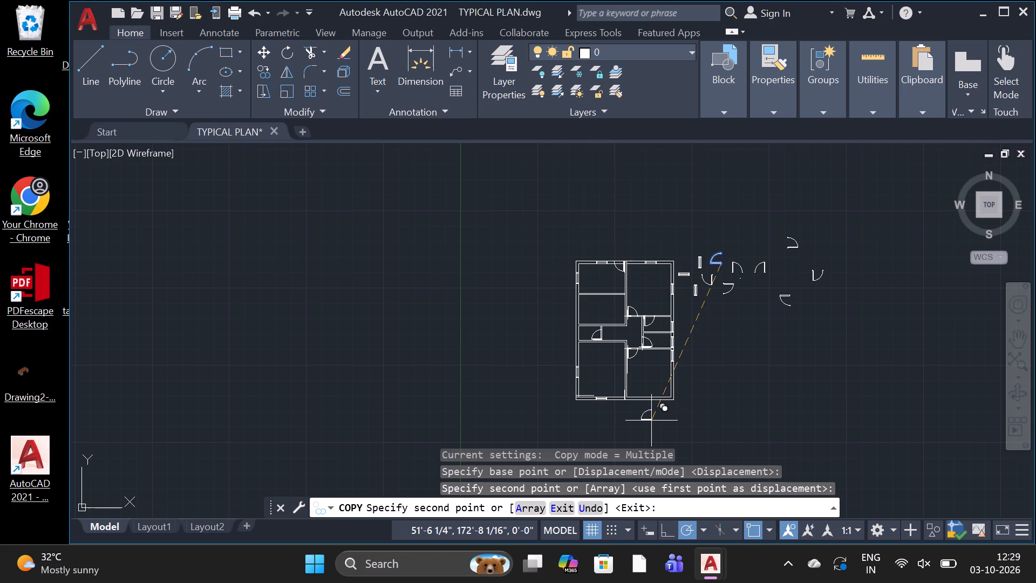
pyautogui.press('Escape')
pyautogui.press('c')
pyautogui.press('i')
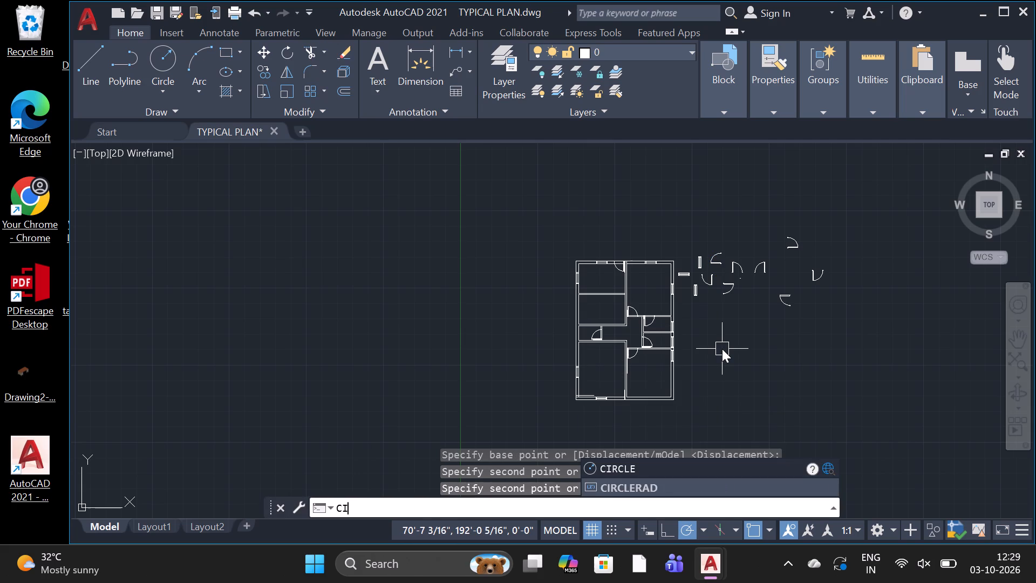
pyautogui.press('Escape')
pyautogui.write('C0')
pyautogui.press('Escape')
# Copy the loose upward-opening, right-leaf door, by its bottom-right jamb corner, to the marker's bottom end in the lower-left room's lower-right corner.
pyautogui.write('CO')
pyautogui.press('space')
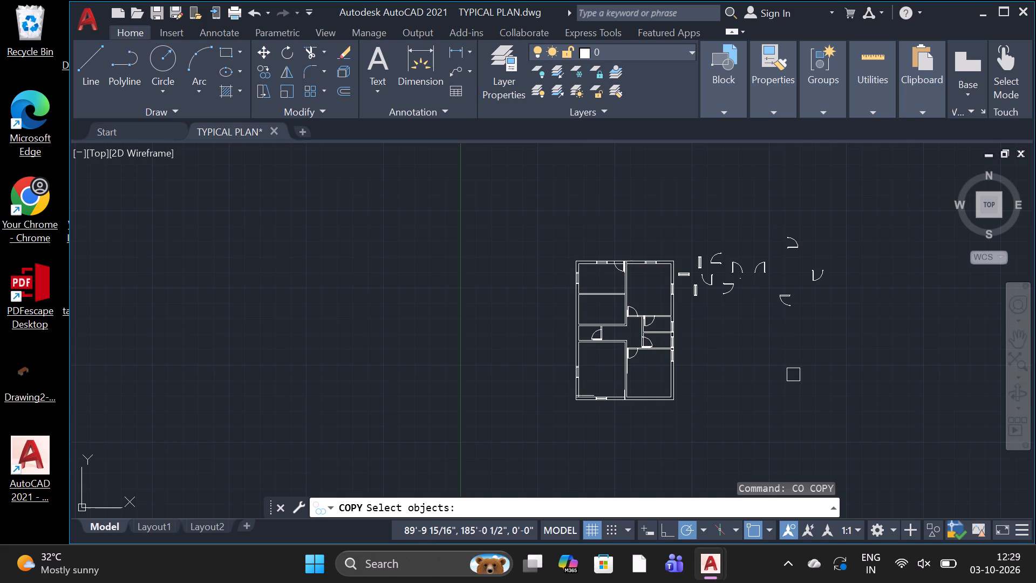
pyautogui.scroll(2, 818, 269)
pyautogui.scroll(1, 651, 275)
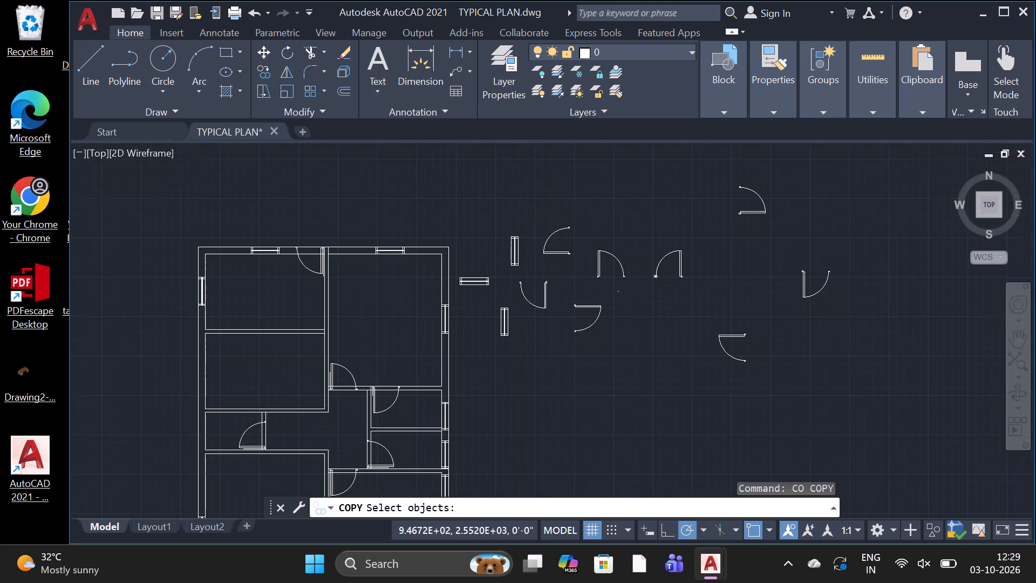
pyautogui.scroll(1, 652, 274)
pyautogui.write('CO')
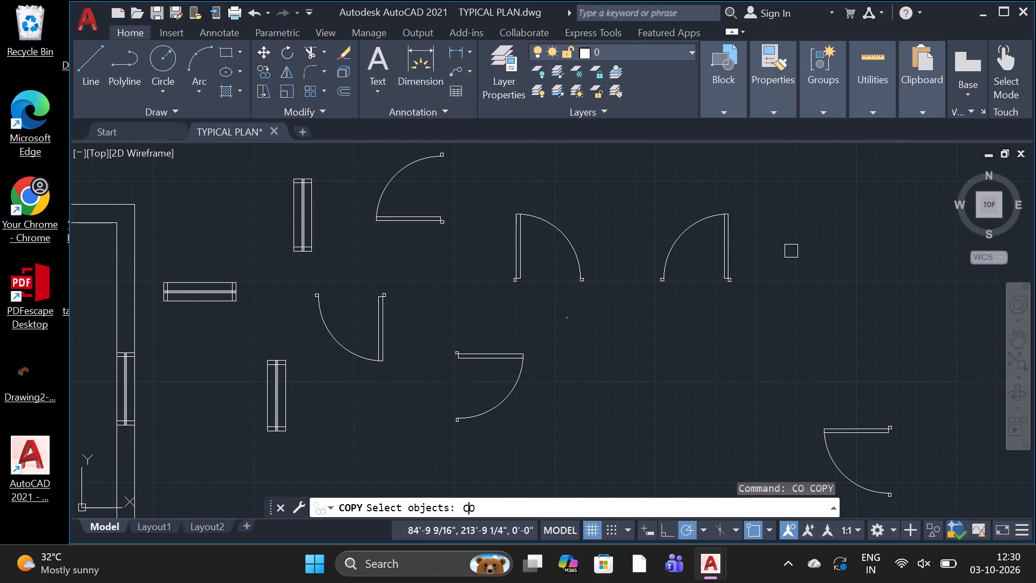
pyautogui.press('space')
pyautogui.click(795, 174)
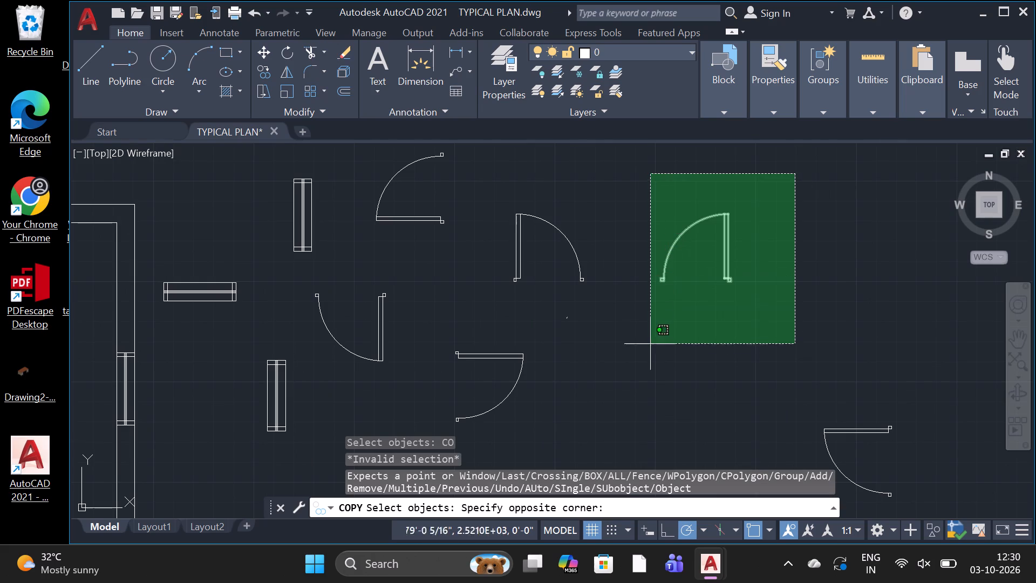
pyautogui.click(644, 353)
pyautogui.press('space')
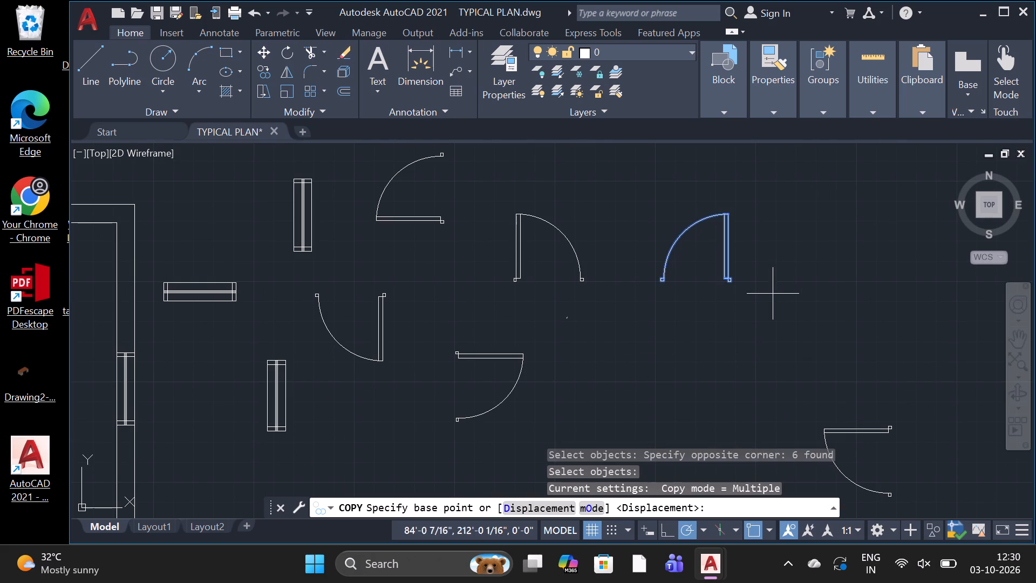
pyautogui.scroll(2, 744, 291)
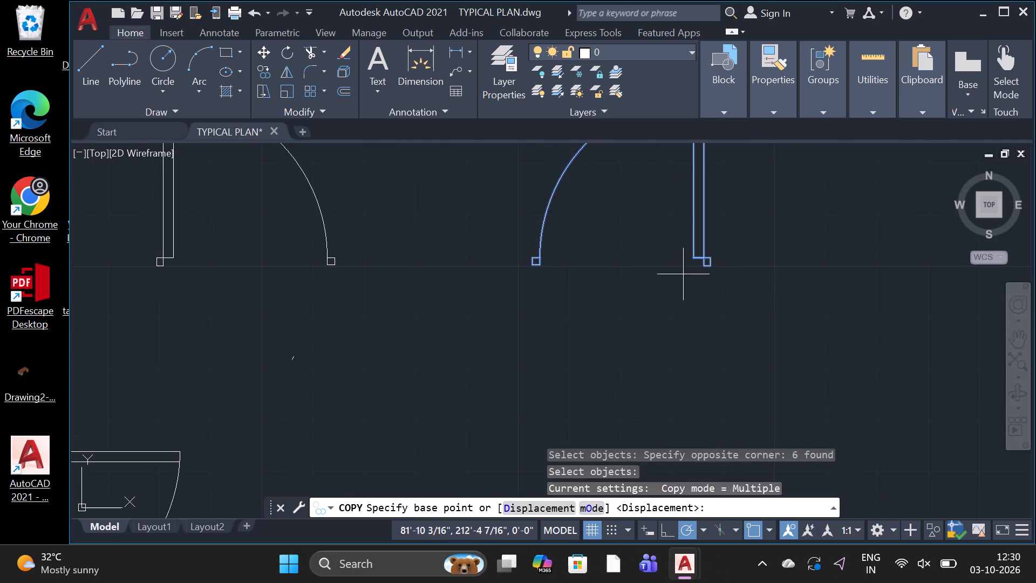
pyautogui.scroll(2, 718, 268)
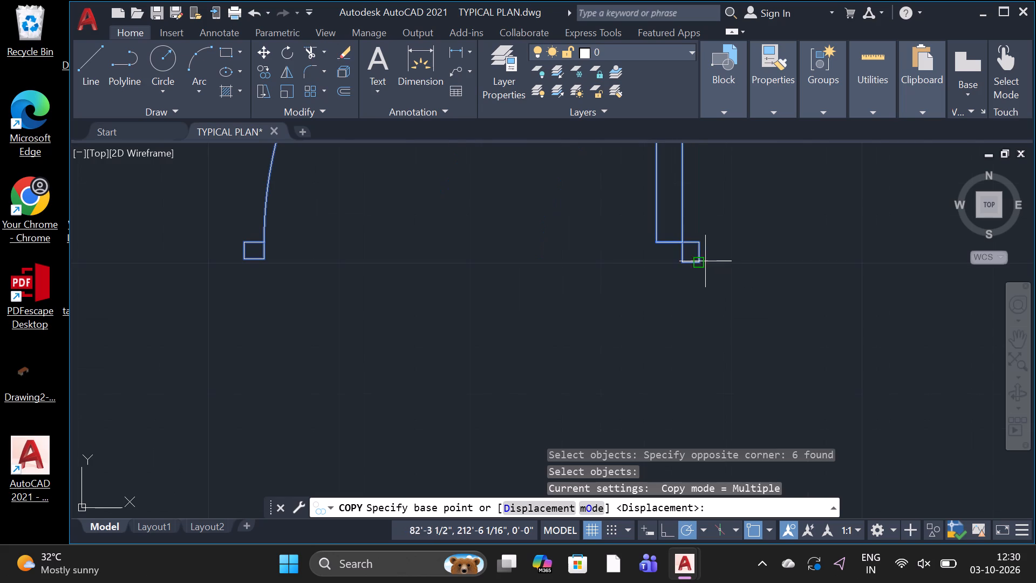
pyautogui.click(701, 264)
pyautogui.scroll(-9, 544, 340)
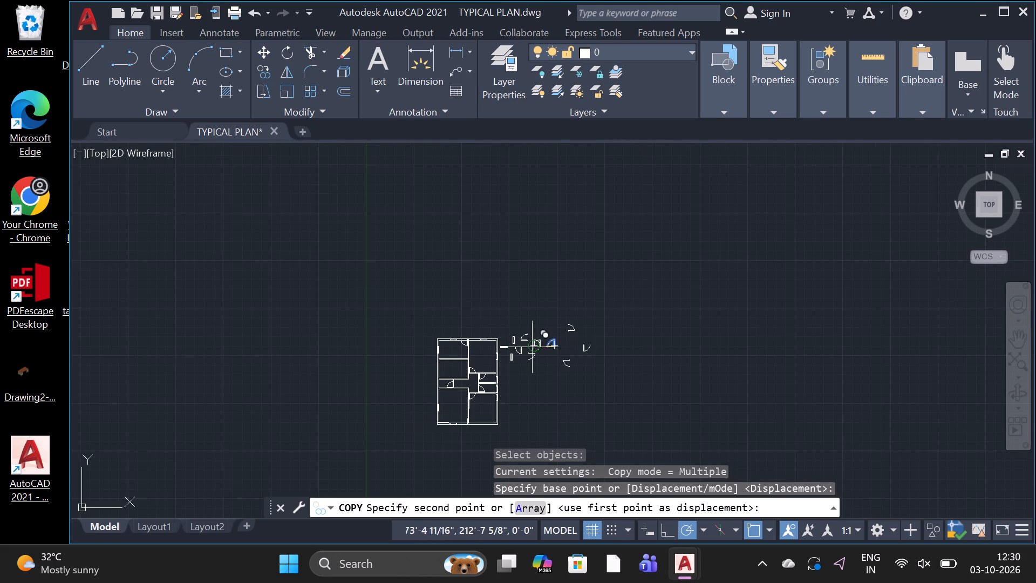
pyautogui.scroll(3, 462, 409)
pyautogui.scroll(-2, 458, 391)
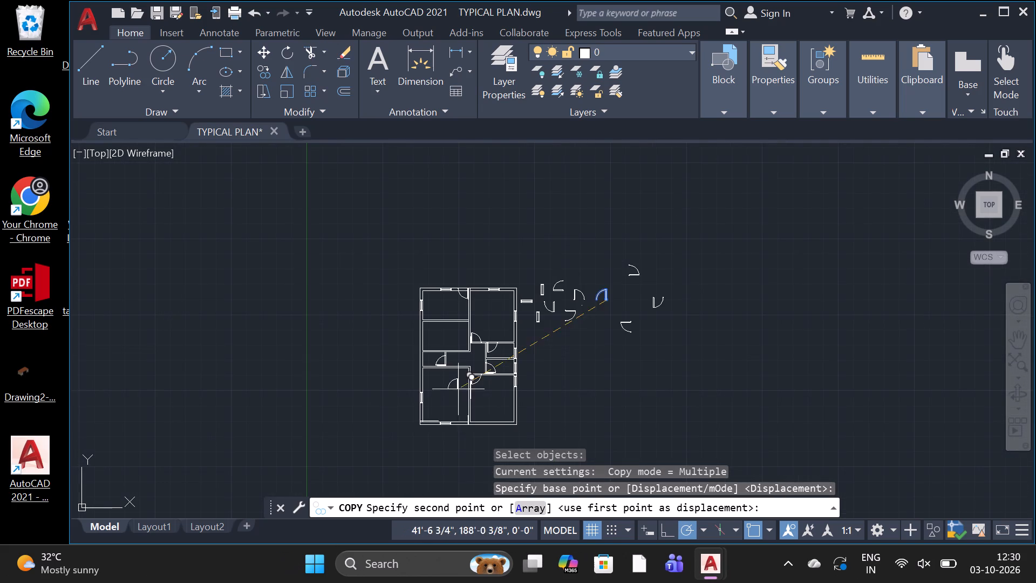
pyautogui.scroll(5, 459, 435)
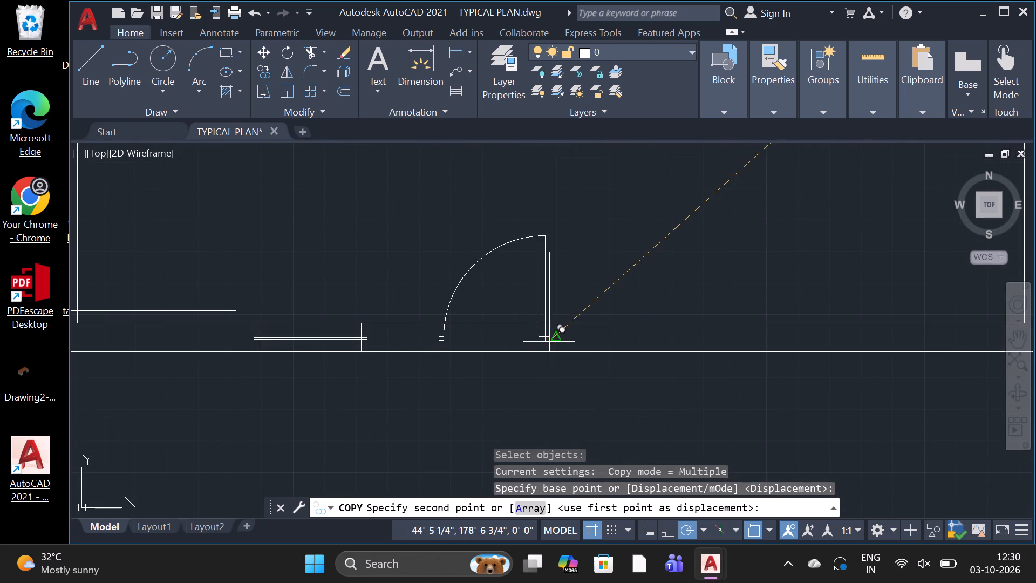
pyautogui.scroll(2, 548, 356)
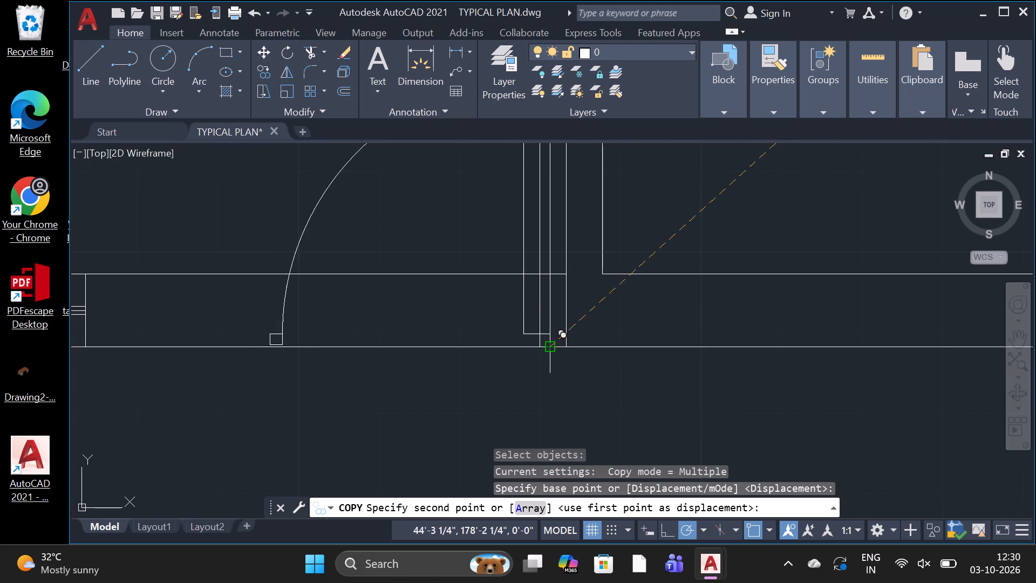
pyautogui.scroll(3, 548, 343)
pyautogui.click(552, 365)
pyautogui.scroll(-3, 552, 366)
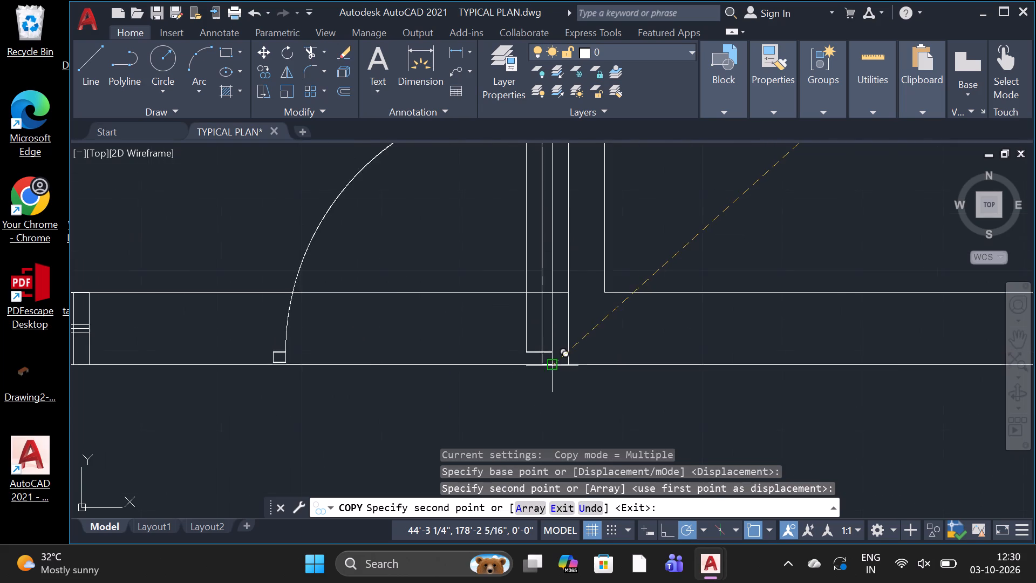
pyautogui.scroll(-6, 552, 367)
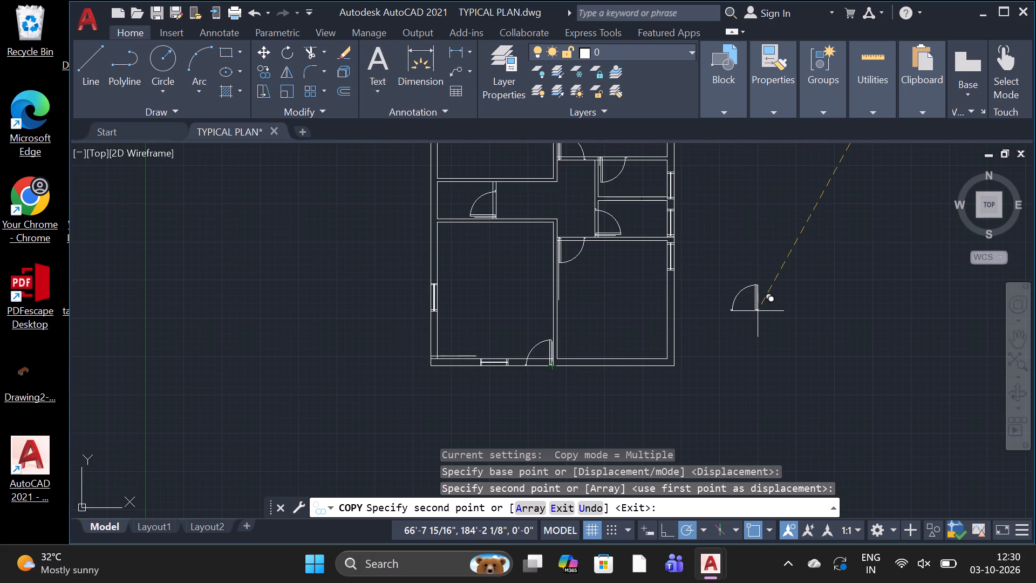
pyautogui.press('Escape')
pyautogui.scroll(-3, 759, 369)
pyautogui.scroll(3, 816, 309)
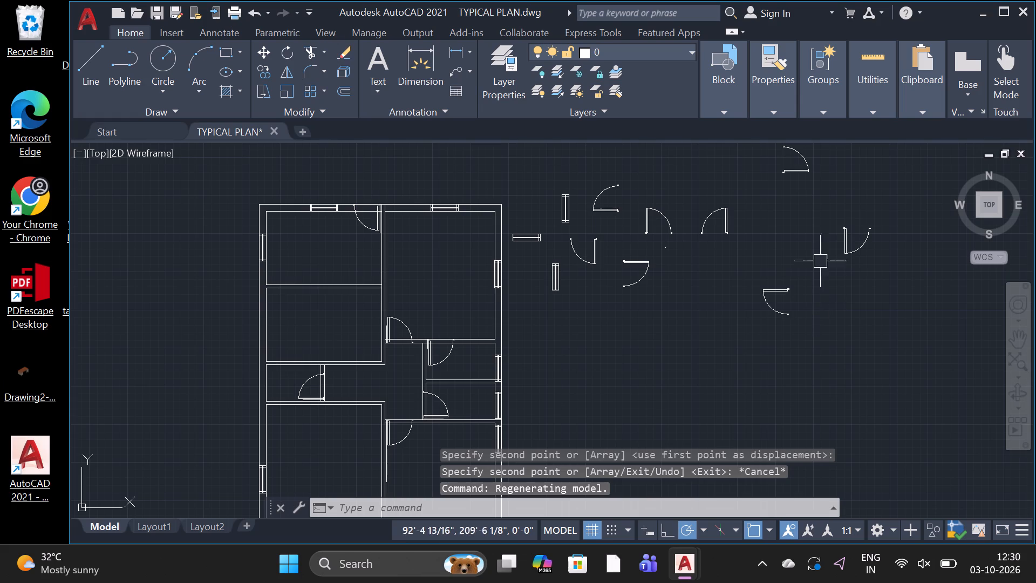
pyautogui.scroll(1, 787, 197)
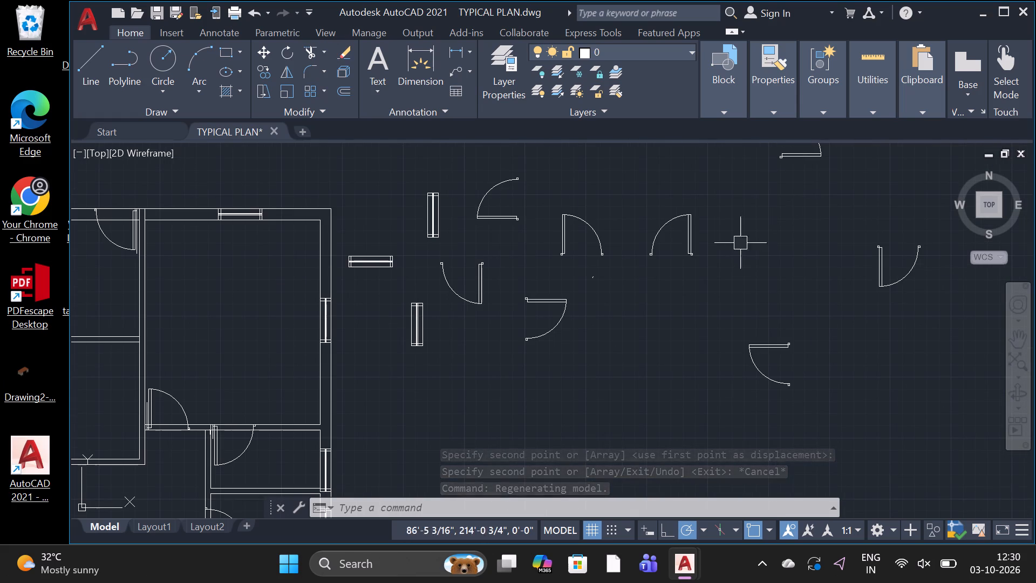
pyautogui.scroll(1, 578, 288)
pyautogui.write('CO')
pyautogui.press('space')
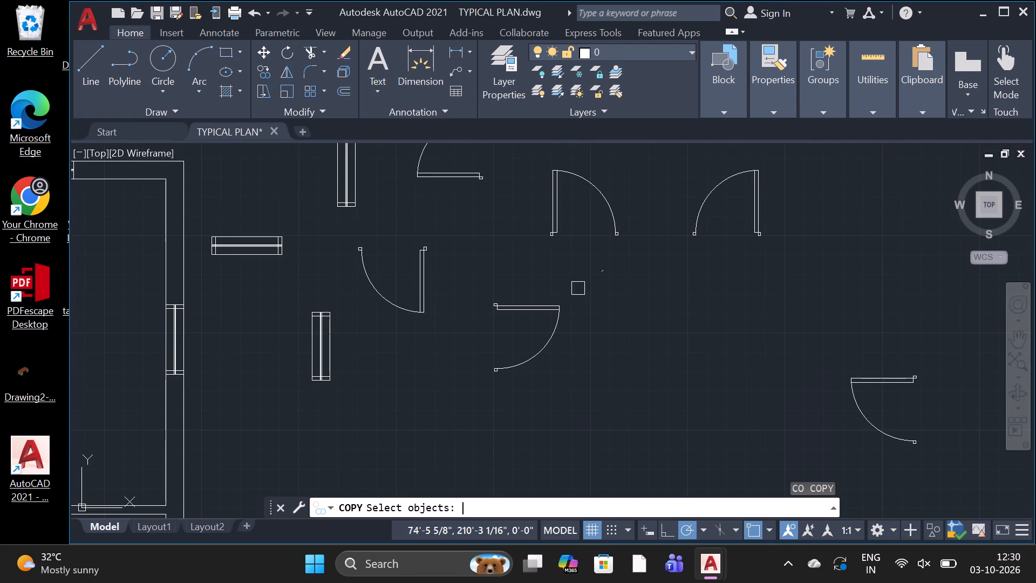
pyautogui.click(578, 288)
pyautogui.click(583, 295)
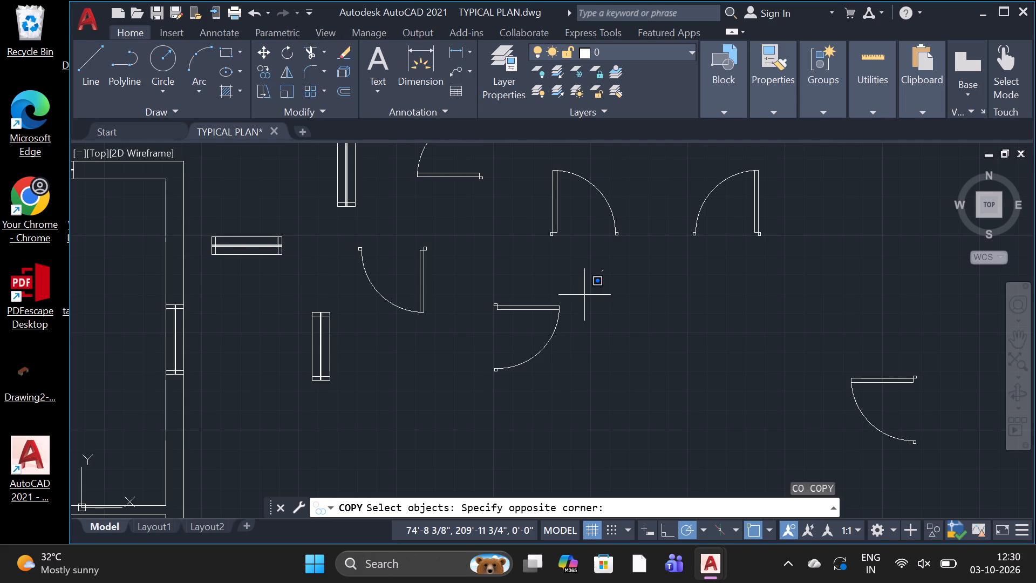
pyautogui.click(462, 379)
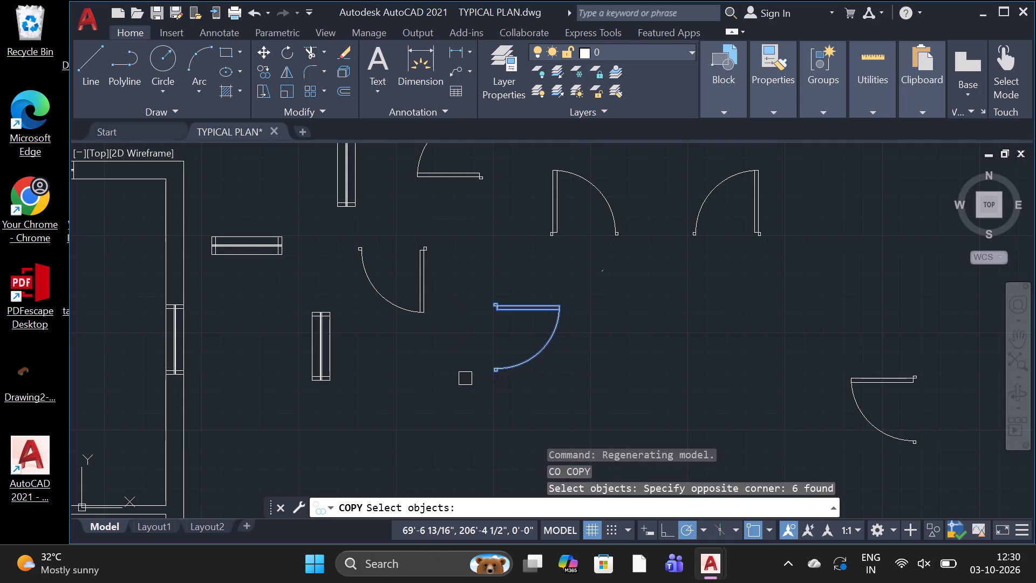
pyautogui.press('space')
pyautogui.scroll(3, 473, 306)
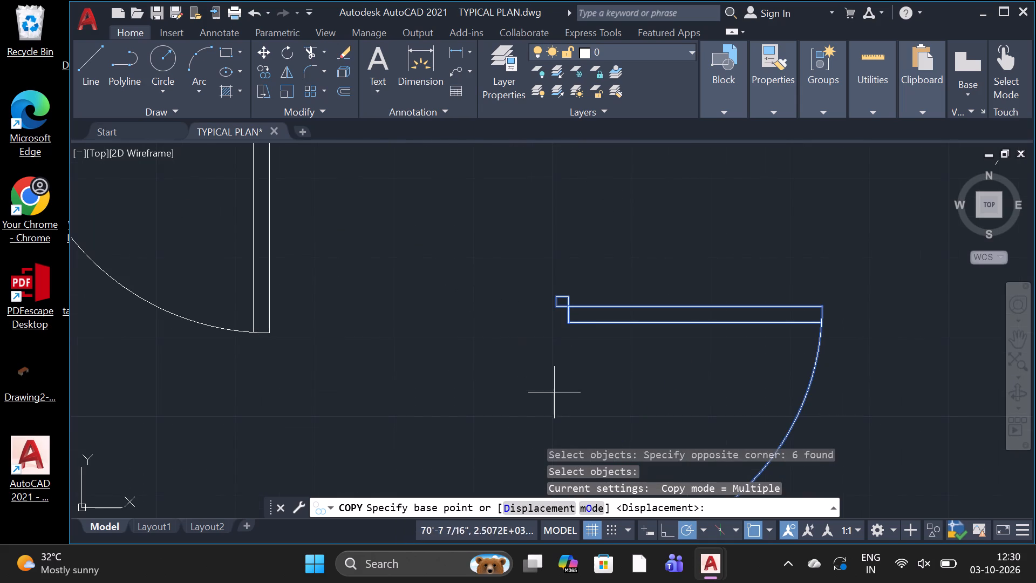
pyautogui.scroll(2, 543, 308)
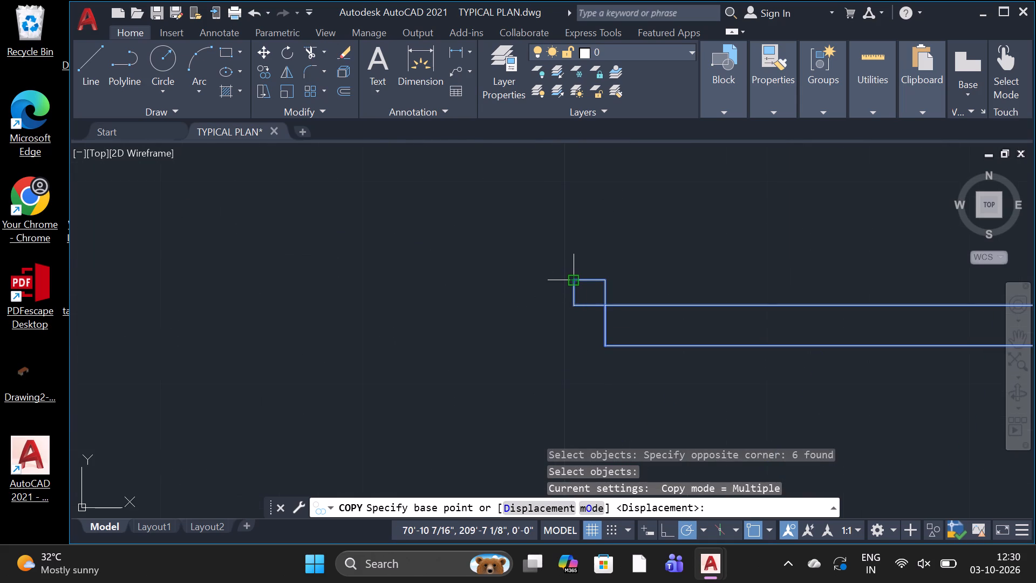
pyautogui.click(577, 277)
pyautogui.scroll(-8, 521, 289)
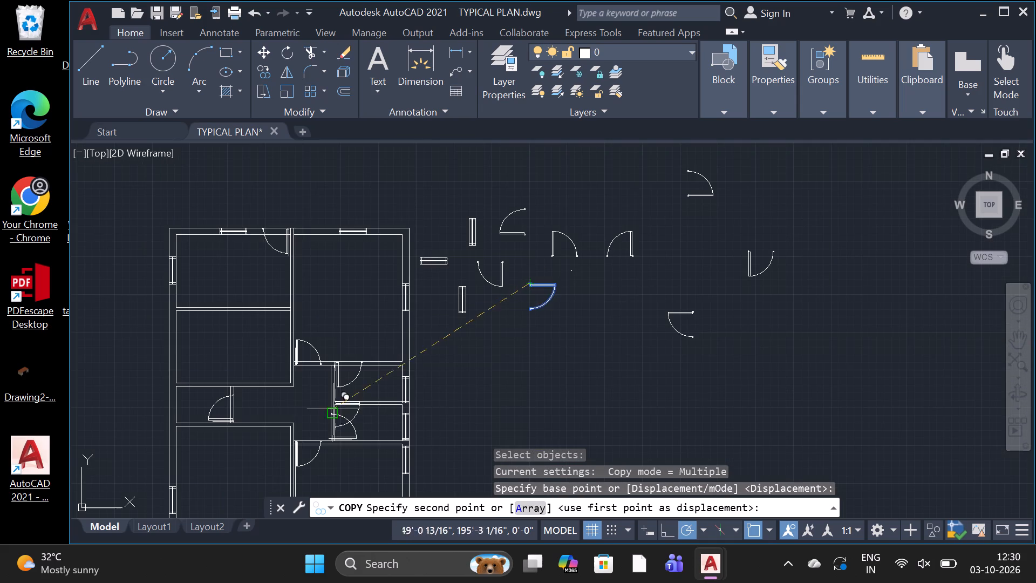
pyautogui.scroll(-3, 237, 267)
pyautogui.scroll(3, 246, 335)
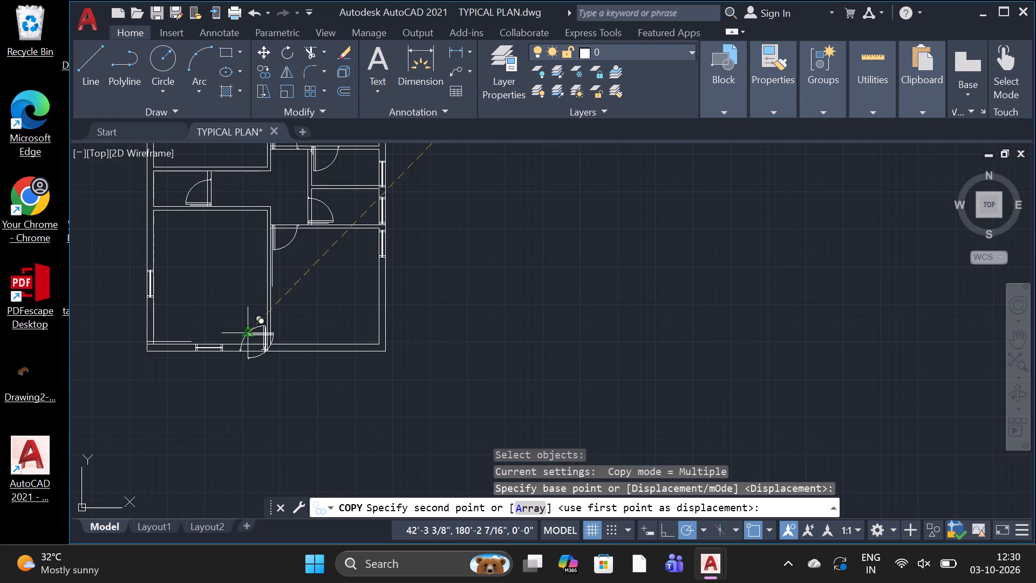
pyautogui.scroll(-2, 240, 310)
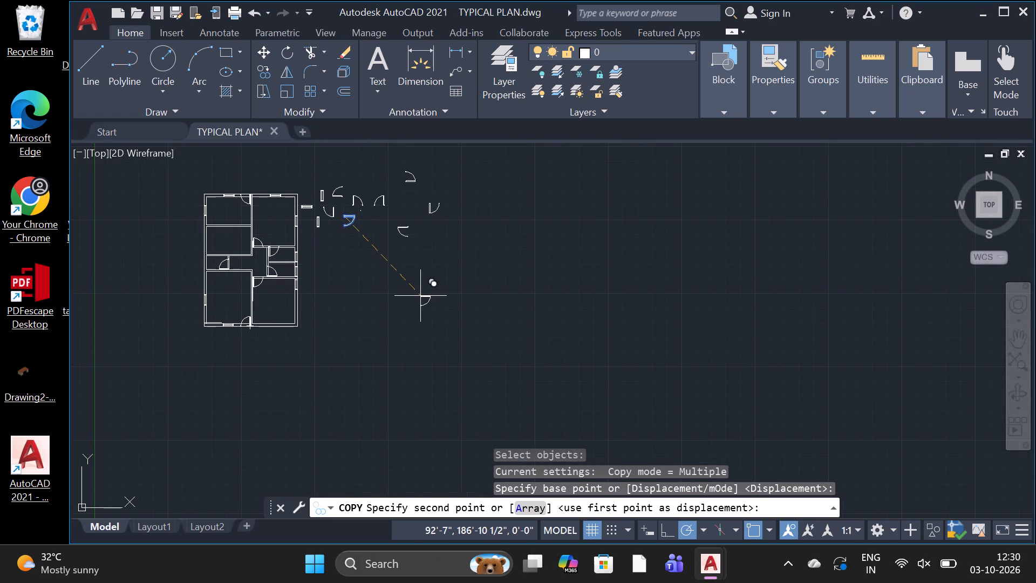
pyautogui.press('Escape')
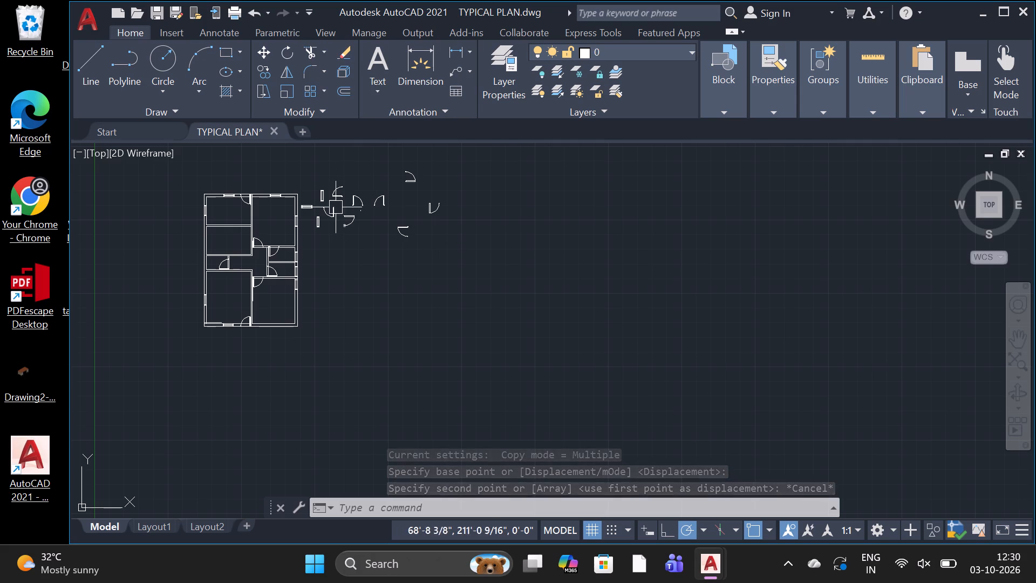
# Copy the loose upward-opening door with bottom leaf and left-side jambs, by its bottom-left jamb corner, to the marker's left end in the lower-left room.
pyautogui.scroll(2, 336, 207)
pyautogui.scroll(-2, 350, 241)
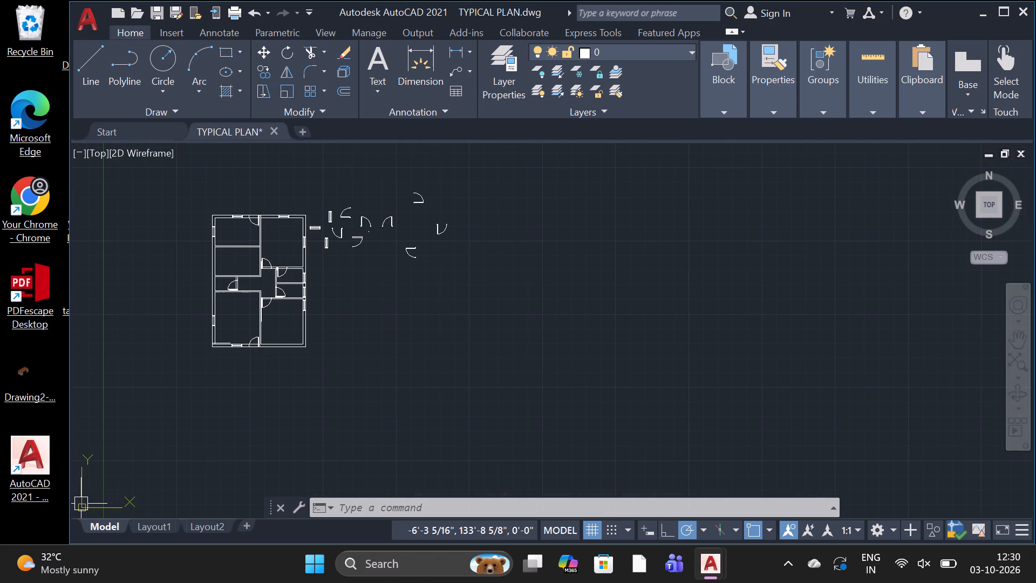
pyautogui.scroll(2, 443, 160)
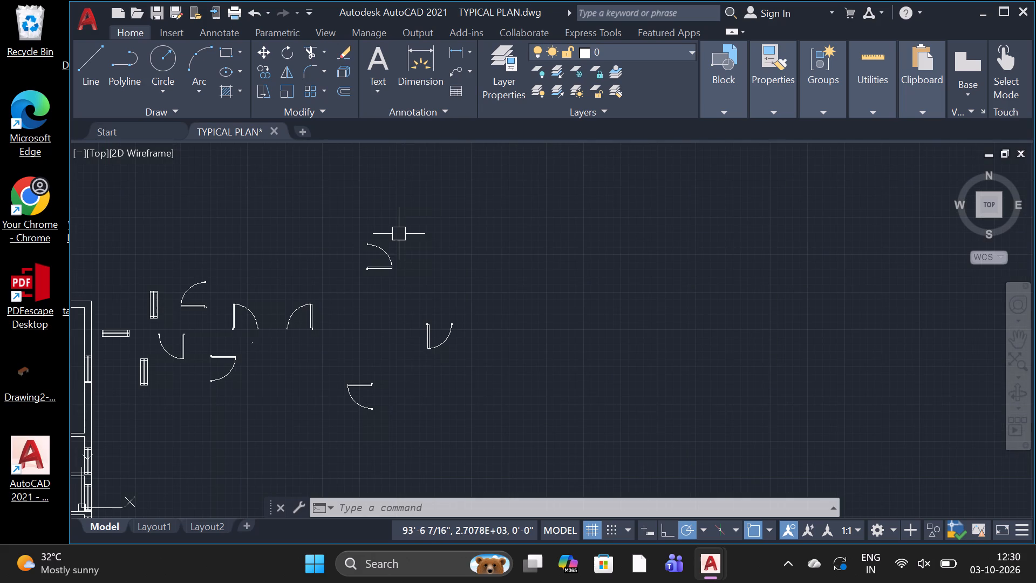
pyautogui.press('c')
pyautogui.press('o')
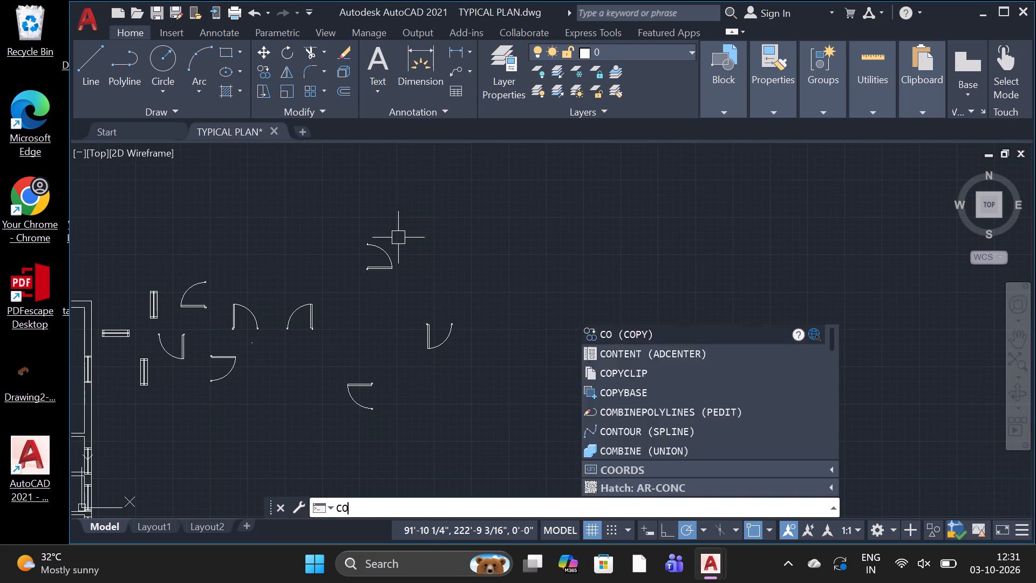
pyautogui.press('space')
pyautogui.click(421, 237)
pyautogui.hscroll(-1, 355, 306)
pyautogui.click(355, 306)
pyautogui.hscroll(1, 356, 306)
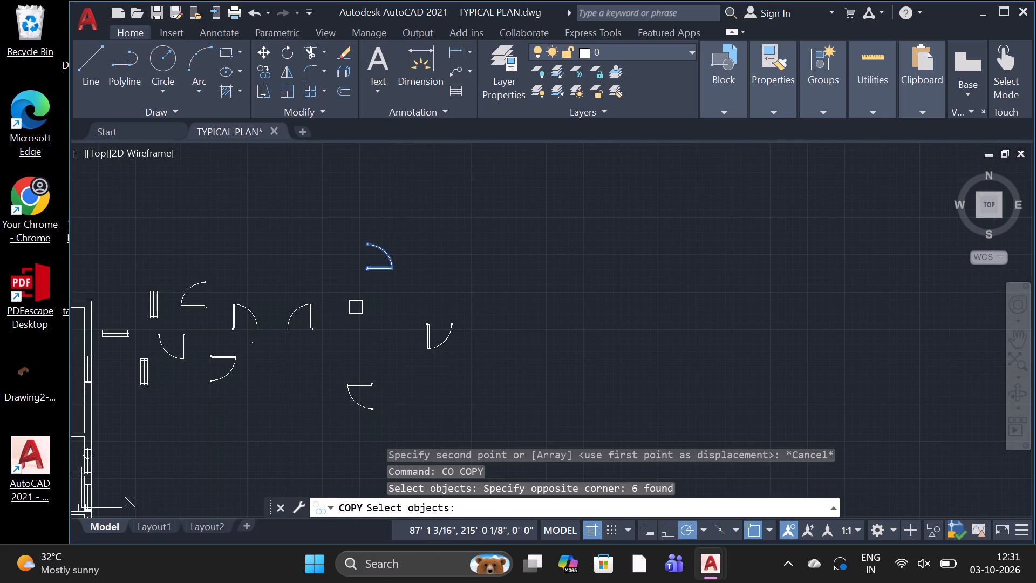
pyautogui.press('space')
pyautogui.scroll(2, 356, 261)
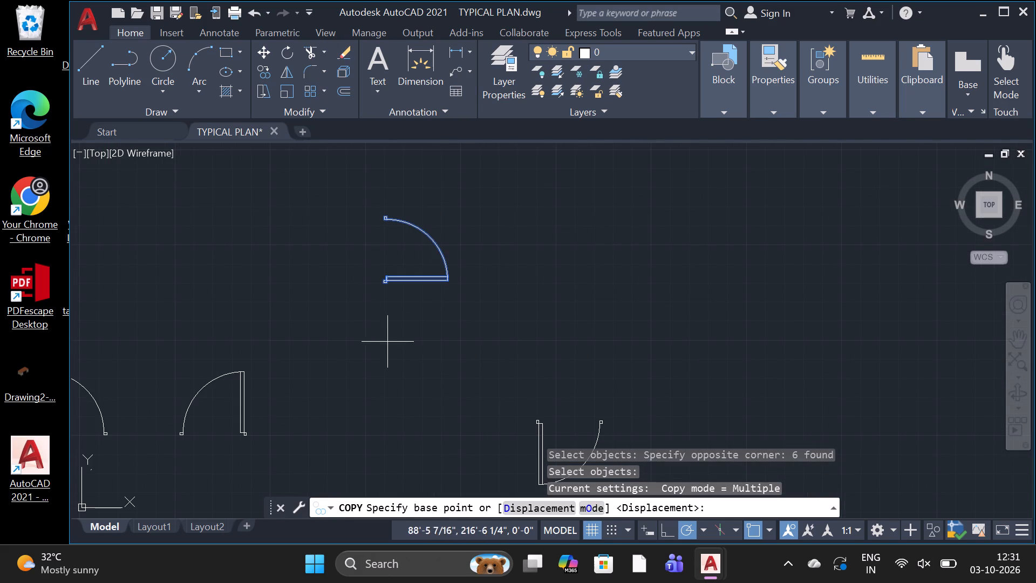
pyautogui.scroll(4, 386, 322)
pyautogui.scroll(-2, 386, 327)
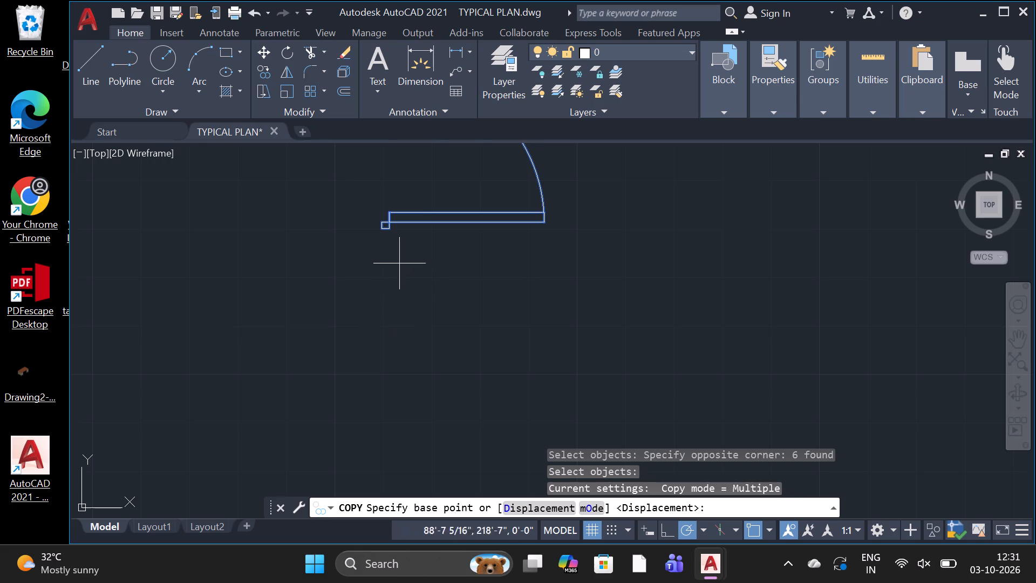
pyautogui.click(381, 229)
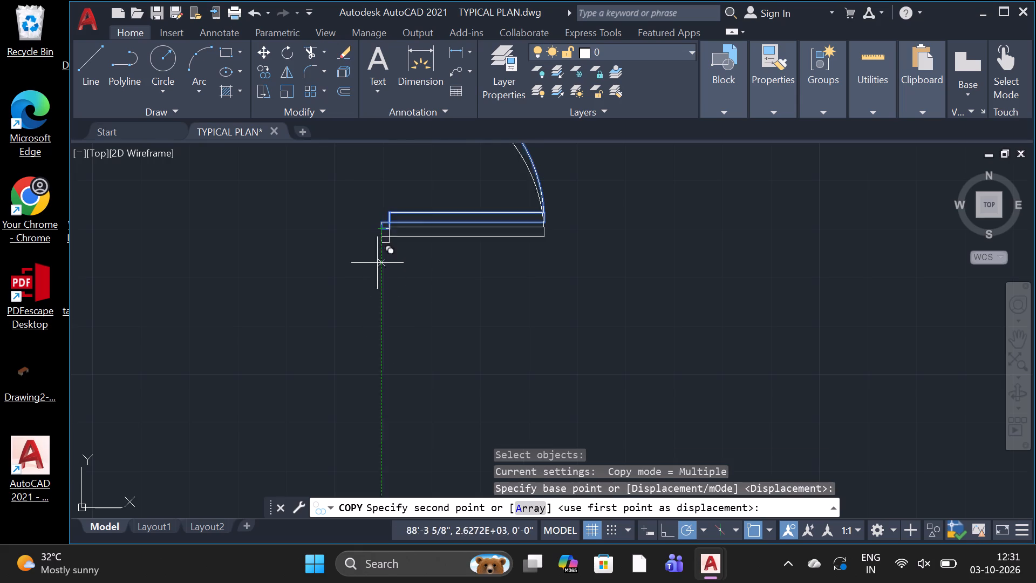
pyautogui.scroll(-5, 334, 398)
pyautogui.scroll(-2, 175, 280)
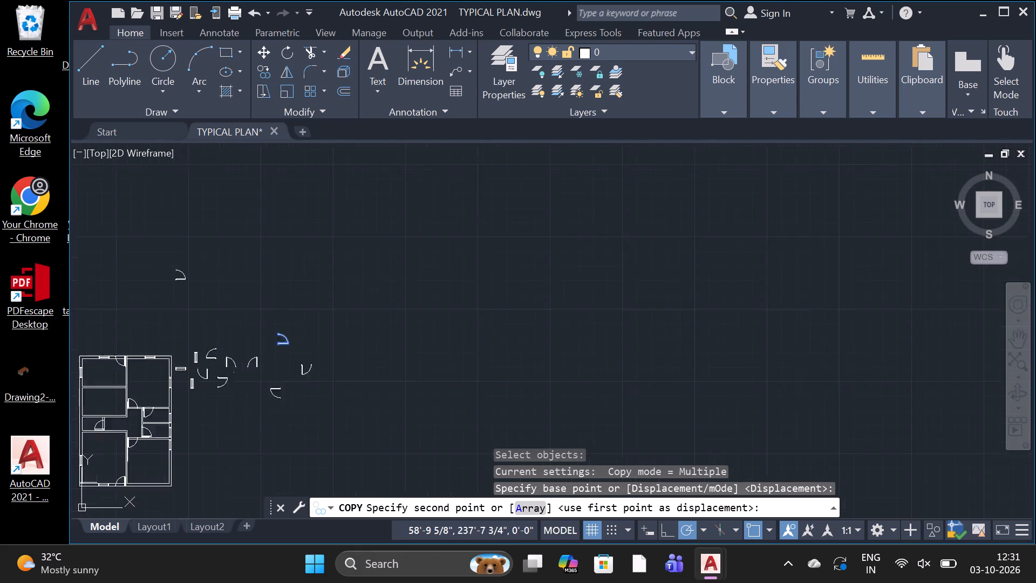
pyautogui.scroll(-1, 175, 280)
pyautogui.scroll(2, 97, 403)
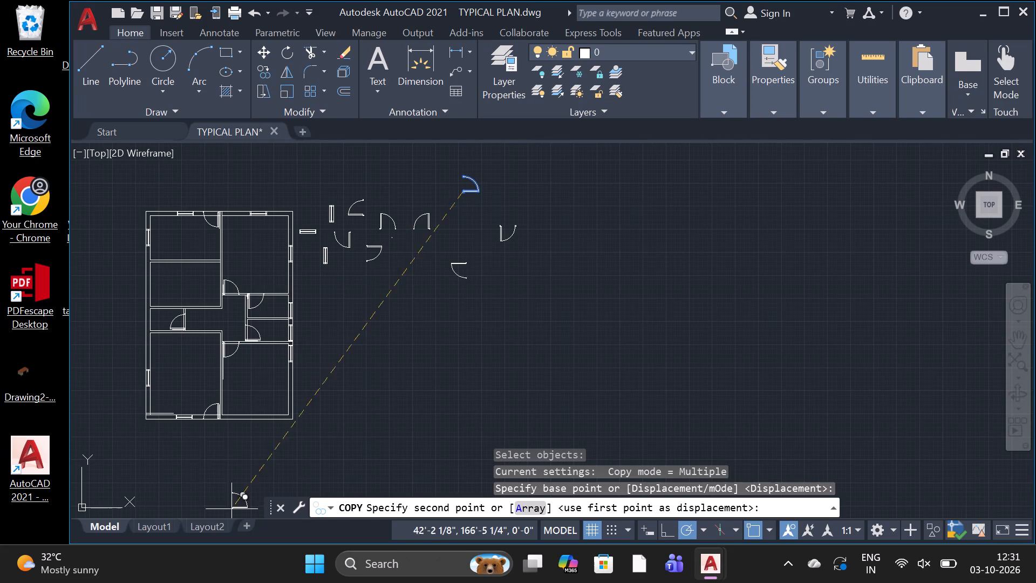
pyautogui.scroll(3, 163, 414)
pyautogui.scroll(-2, 163, 414)
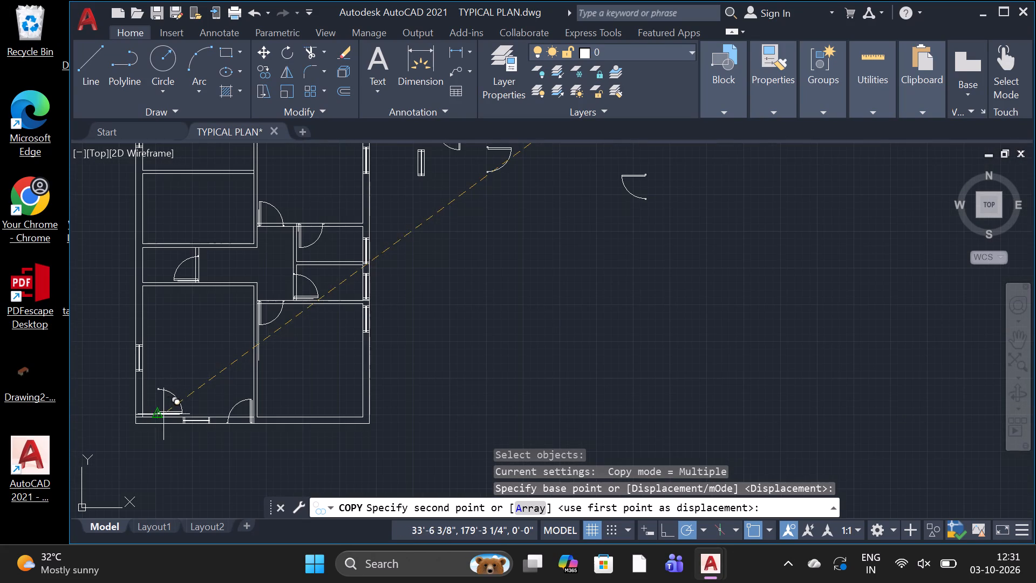
pyautogui.scroll(4, 144, 417)
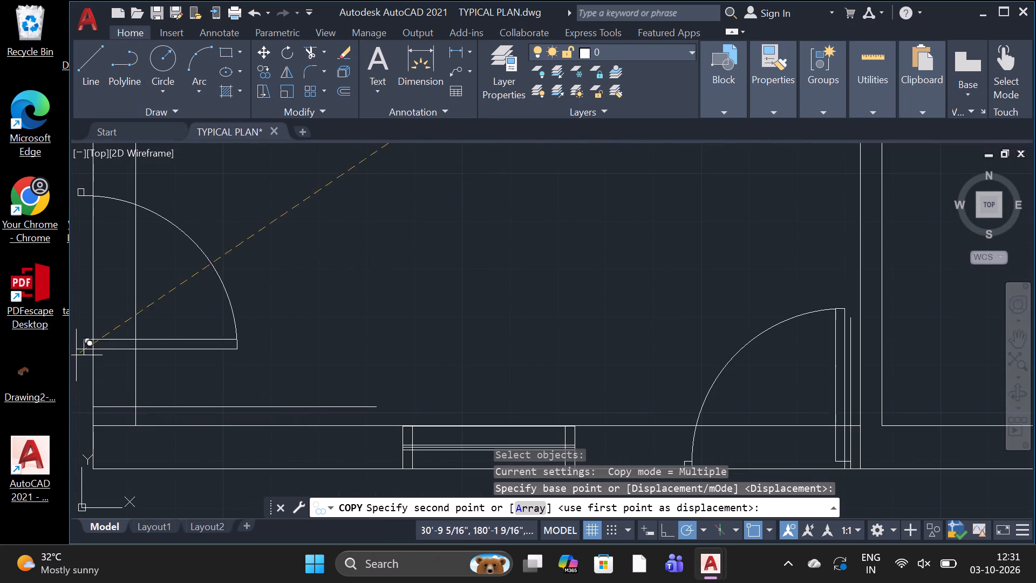
pyautogui.scroll(2, 98, 402)
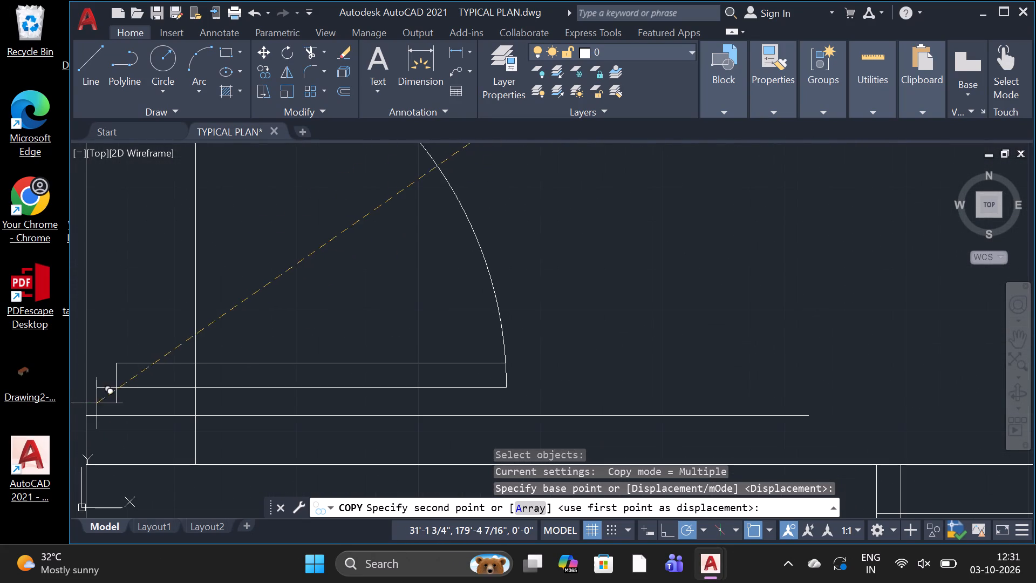
pyautogui.scroll(3, 89, 411)
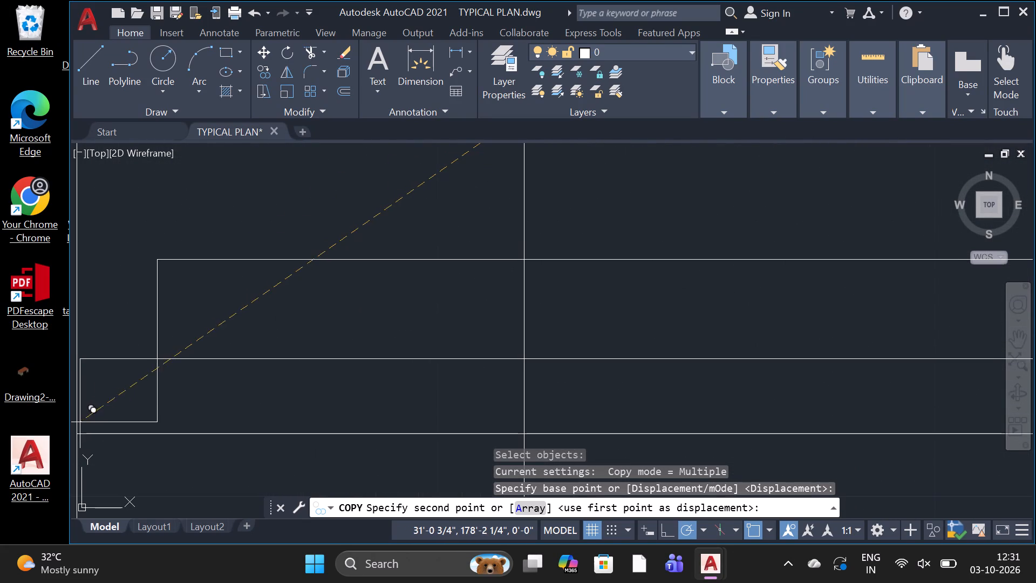
pyautogui.click(76, 431)
pyautogui.scroll(-5, 112, 419)
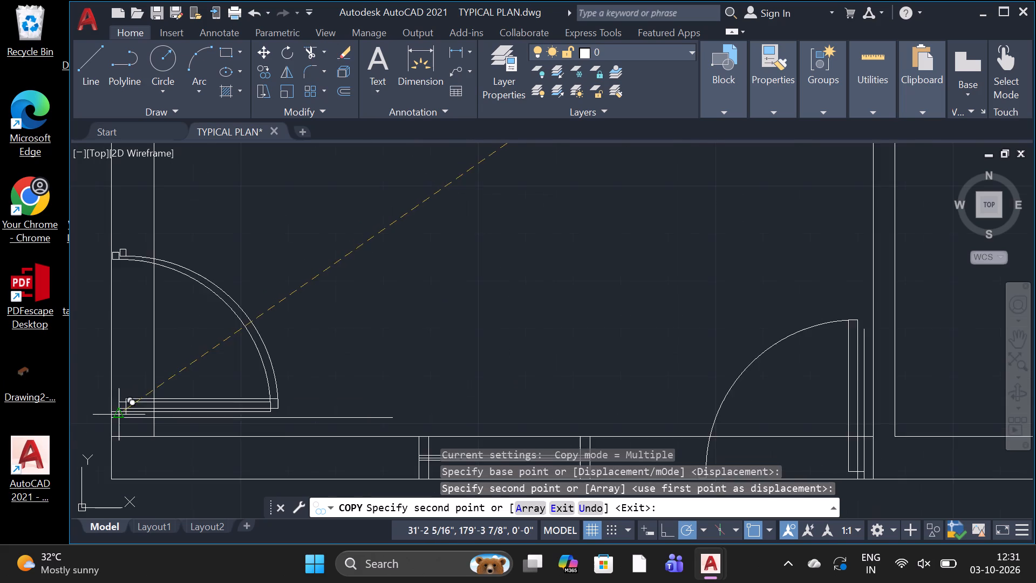
pyautogui.scroll(-3, 121, 409)
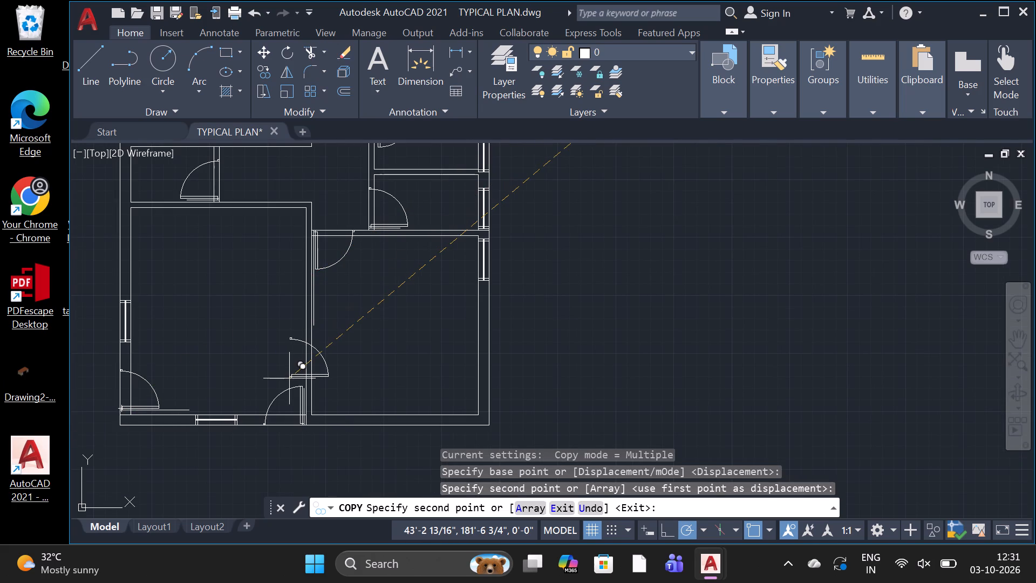
pyautogui.press('Escape')
# Delete all the loose door and window symbols beside the plan, including the small leftover piece near the upper-right room's outer wall.
pyautogui.scroll(-3, 276, 377)
pyautogui.scroll(1, 399, 378)
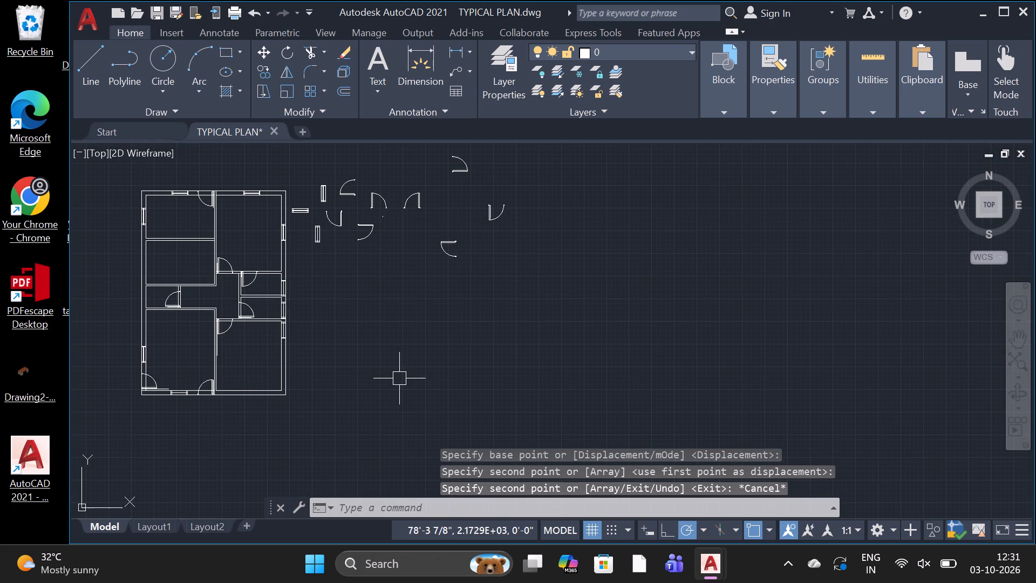
pyautogui.scroll(-1, 629, 301)
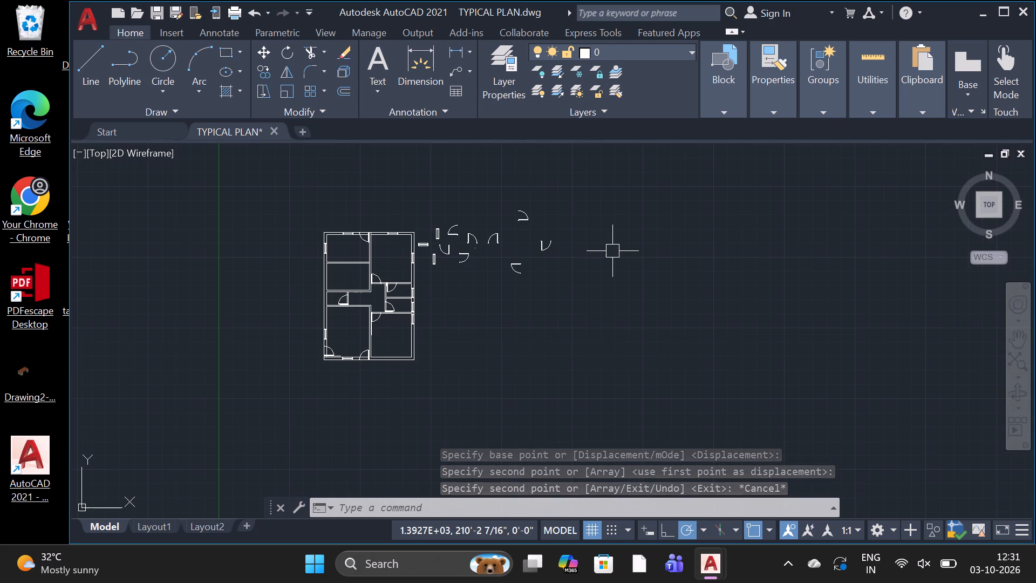
pyautogui.moveTo(610, 248); pyautogui.dragTo(610, 225)
pyautogui.click(657, 232)
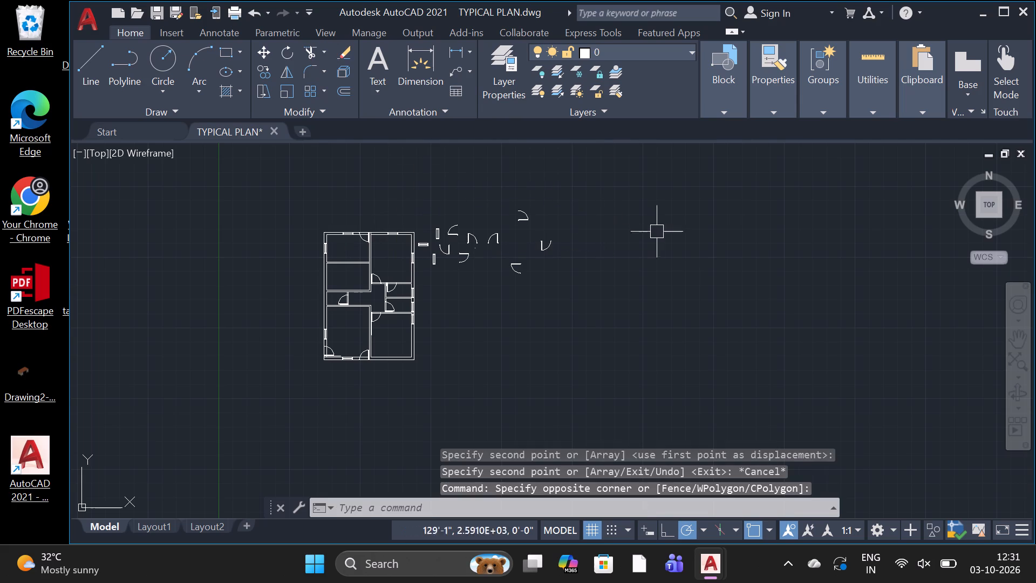
pyautogui.click(592, 199)
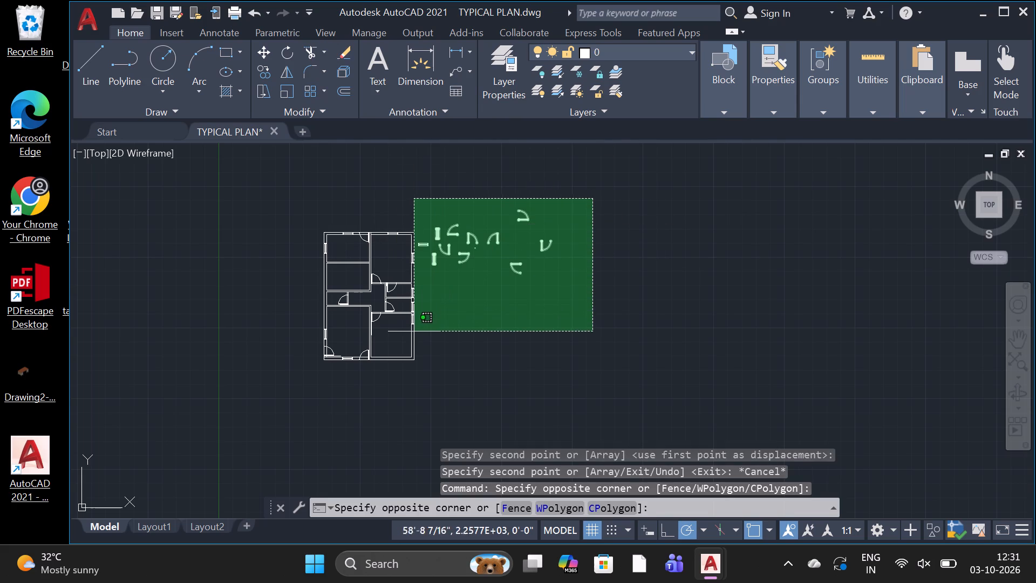
pyautogui.click(424, 309)
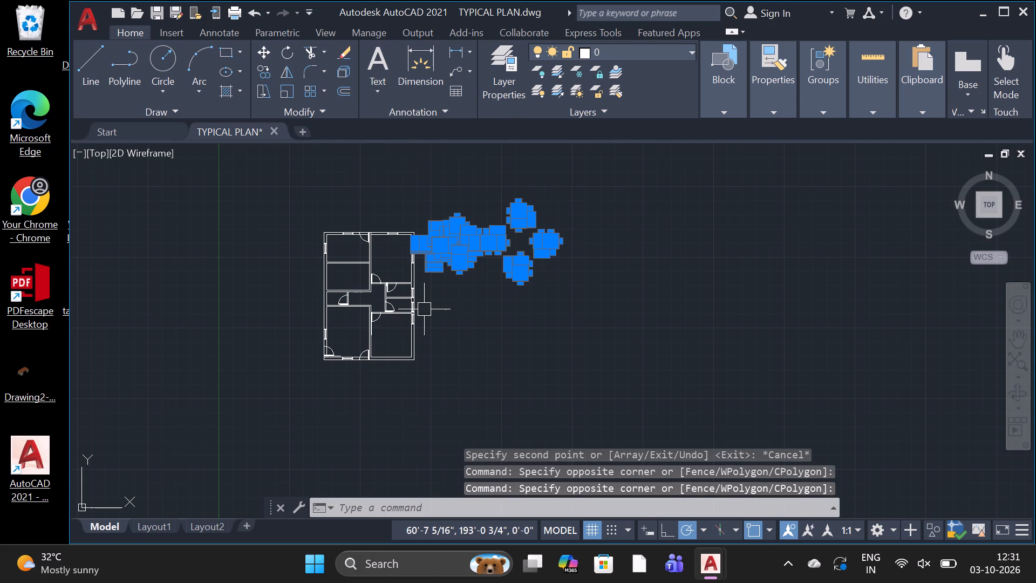
pyautogui.press('Delete')
pyautogui.scroll(3, 425, 280)
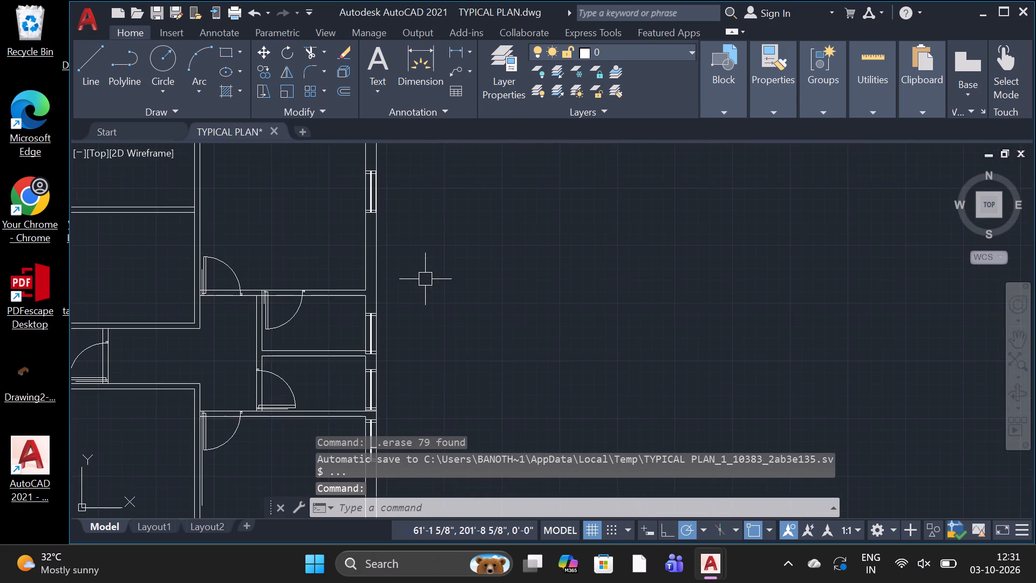
pyautogui.scroll(-3, 425, 241)
pyautogui.scroll(3, 434, 231)
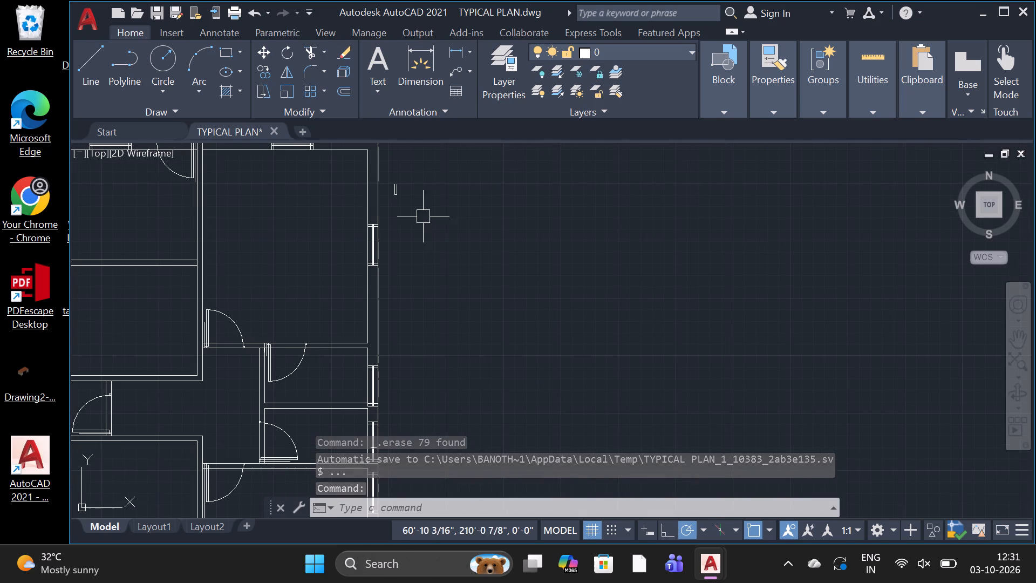
pyautogui.click(414, 192)
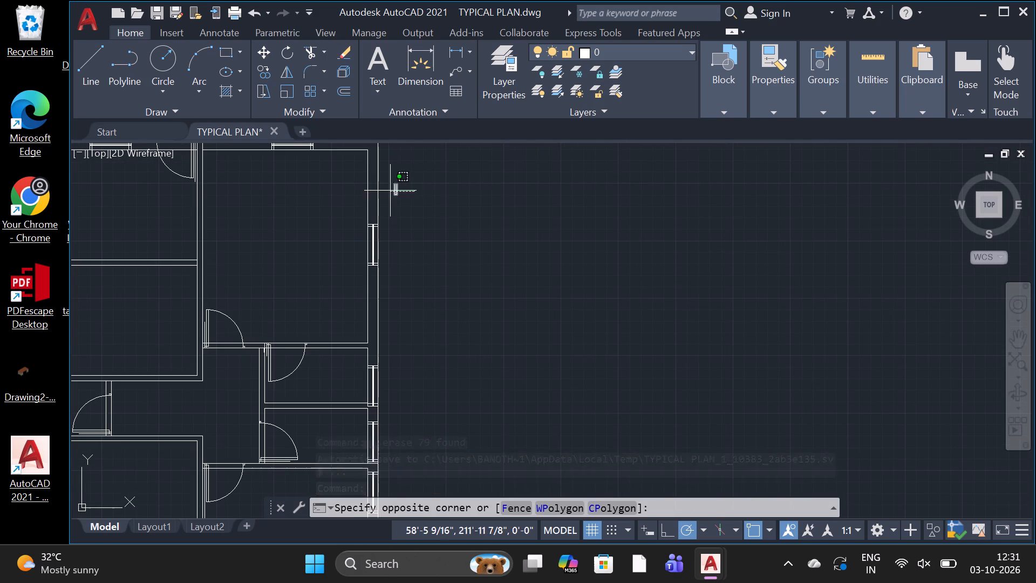
pyautogui.click(389, 192)
pyautogui.press('Delete')
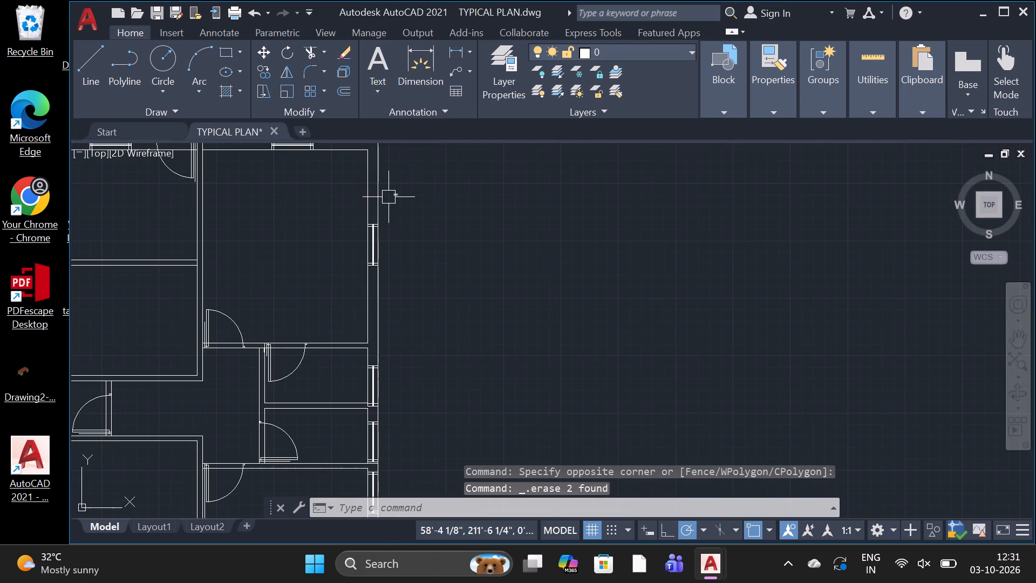
# Delete the tiny leftover piece outside the upper-right room's right outer wall.
pyautogui.scroll(1, 388, 197)
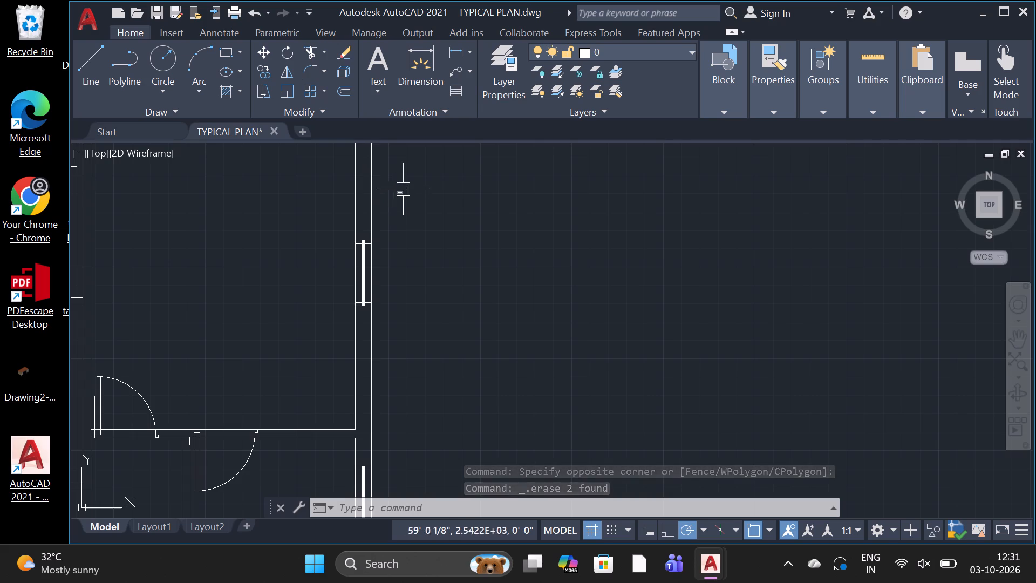
pyautogui.click(403, 189)
pyautogui.press('Delete')
pyautogui.scroll(-2, 270, 255)
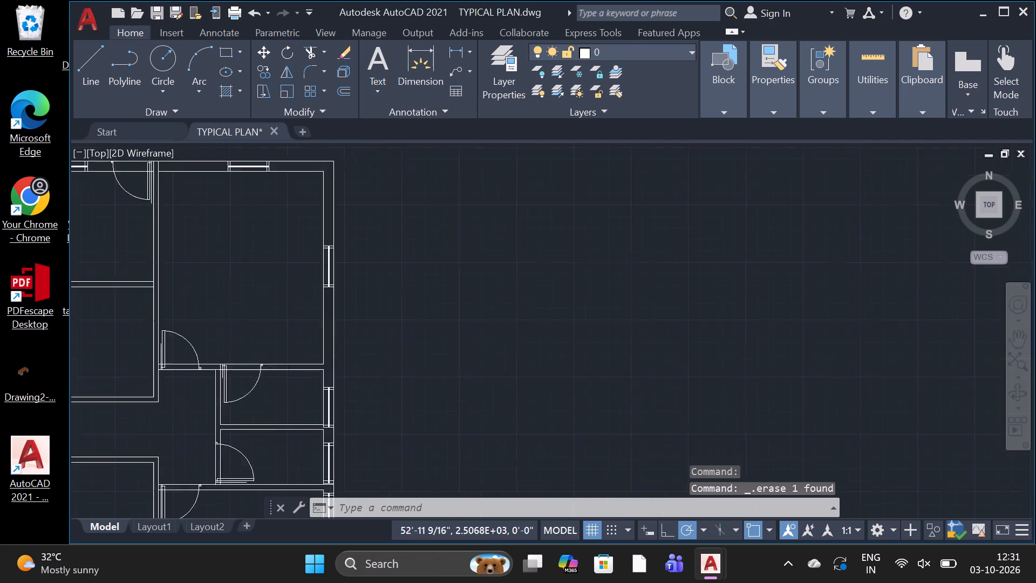
# Trim both top outer wall lines across the door opening in the upper-left room, using all objects as cutting edges.
pyautogui.scroll(-1, 148, 391)
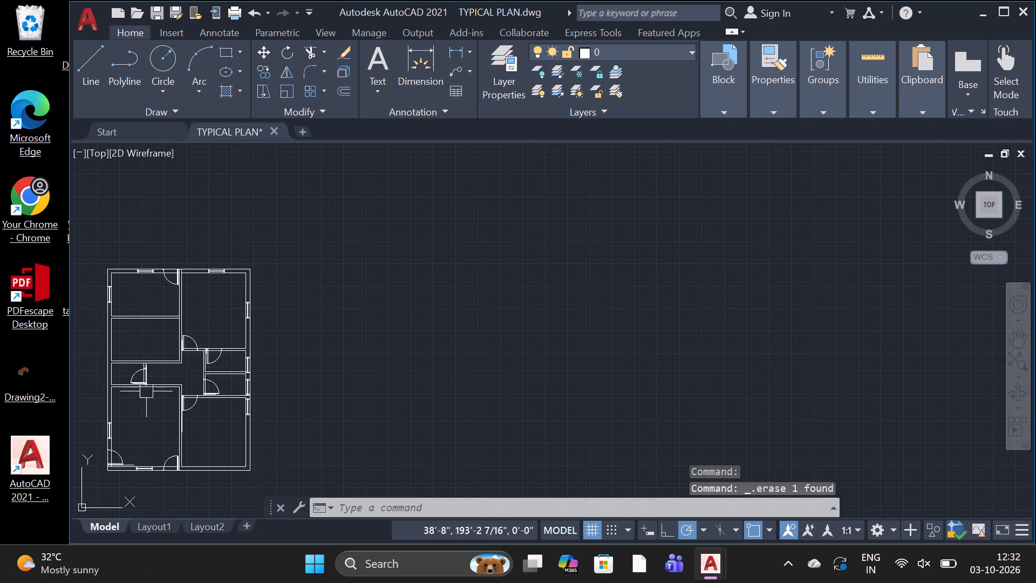
pyautogui.scroll(1, 143, 395)
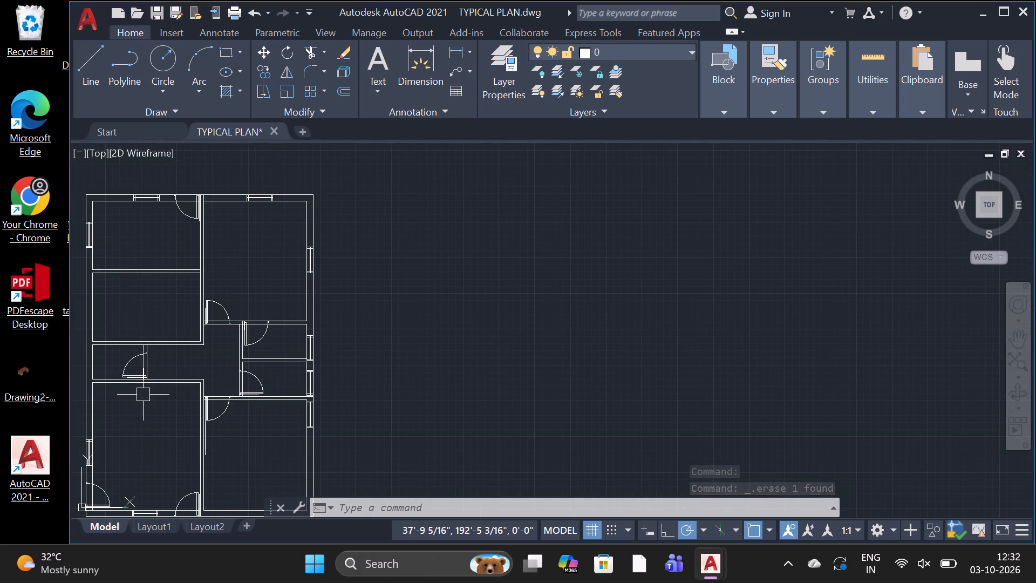
pyautogui.press('y')
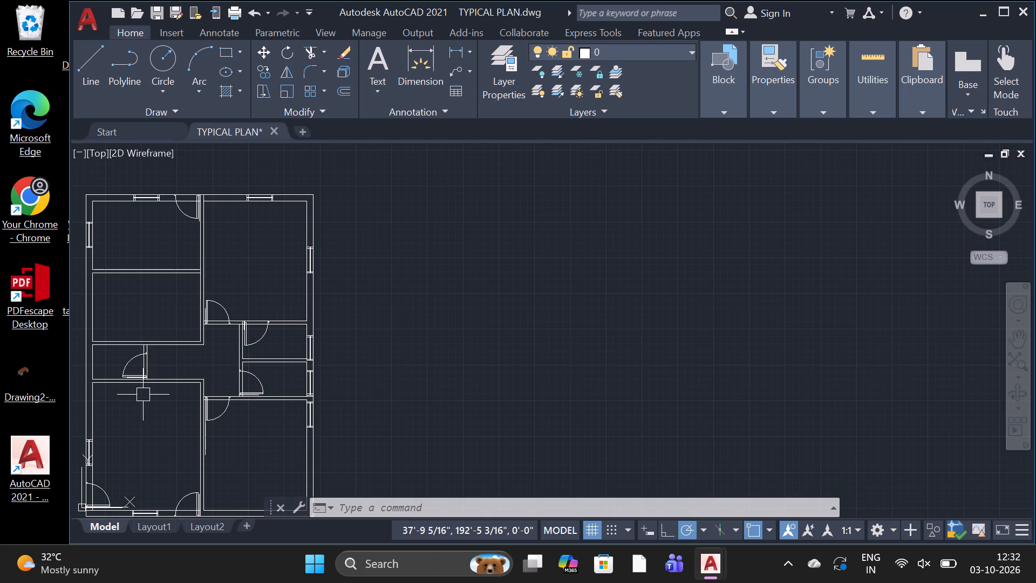
pyautogui.press('Escape')
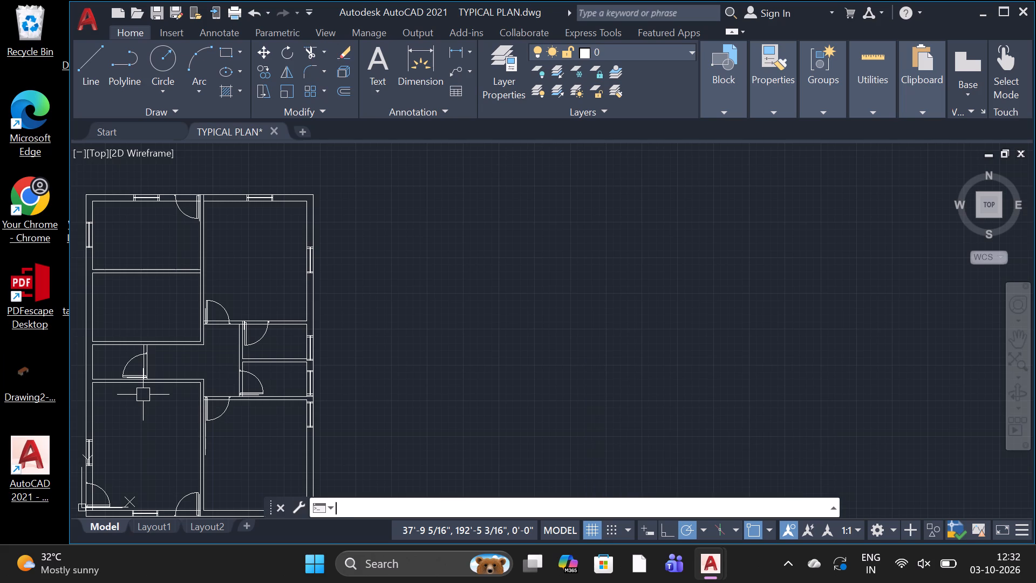
pyautogui.write('TR')
pyautogui.press('space')
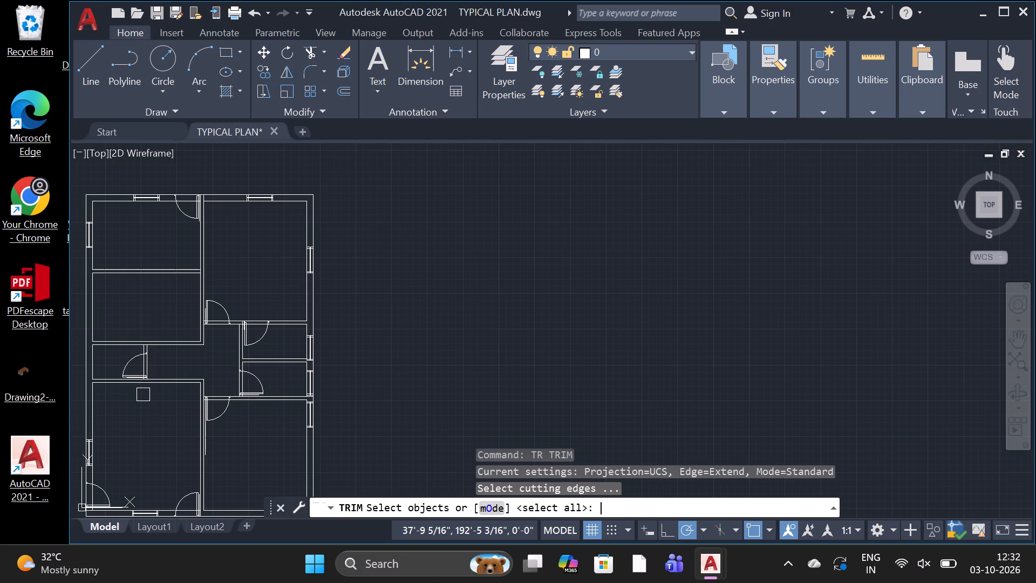
pyautogui.press('space')
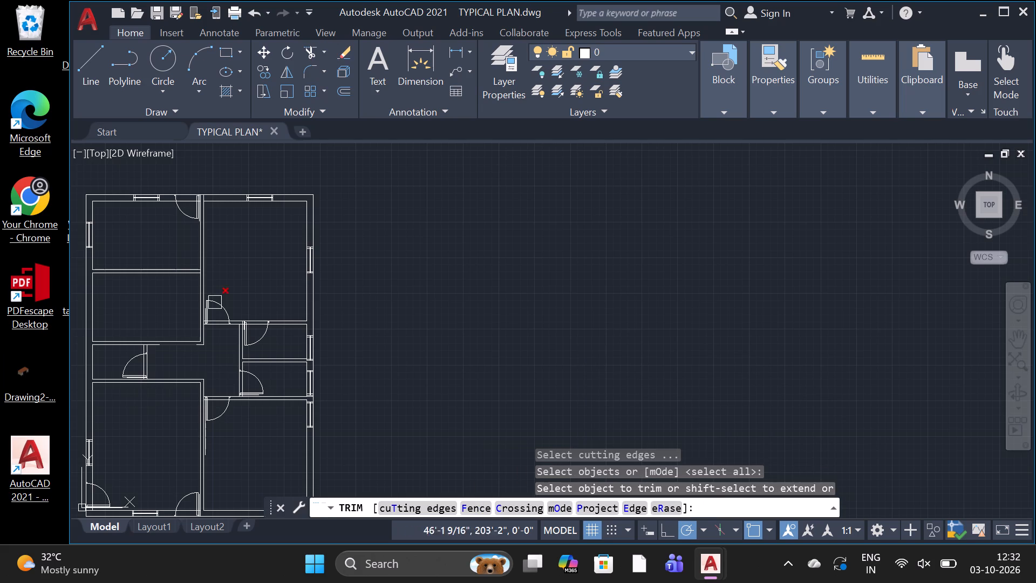
pyautogui.scroll(3, 192, 190)
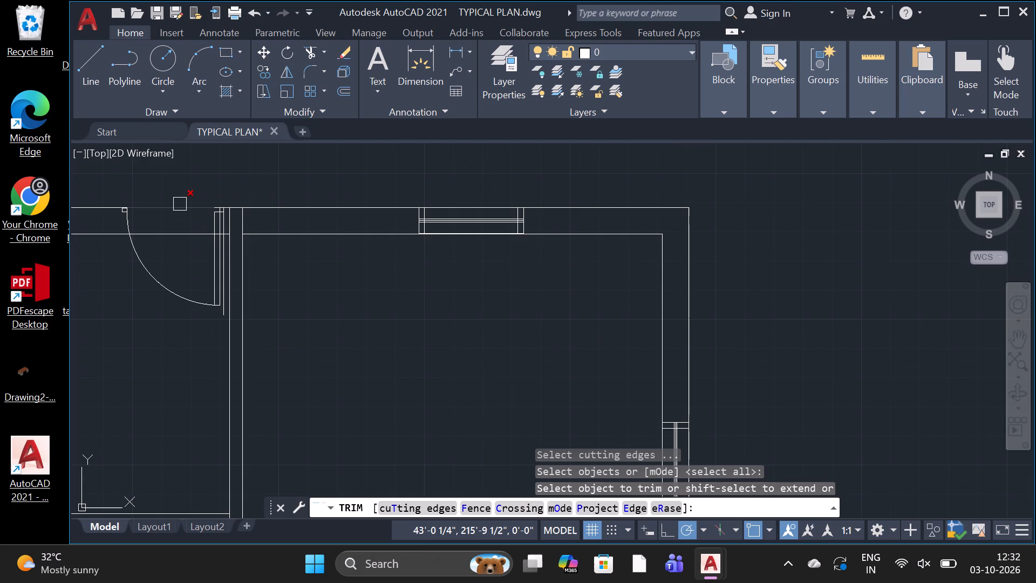
pyautogui.click(180, 205)
pyautogui.click(168, 236)
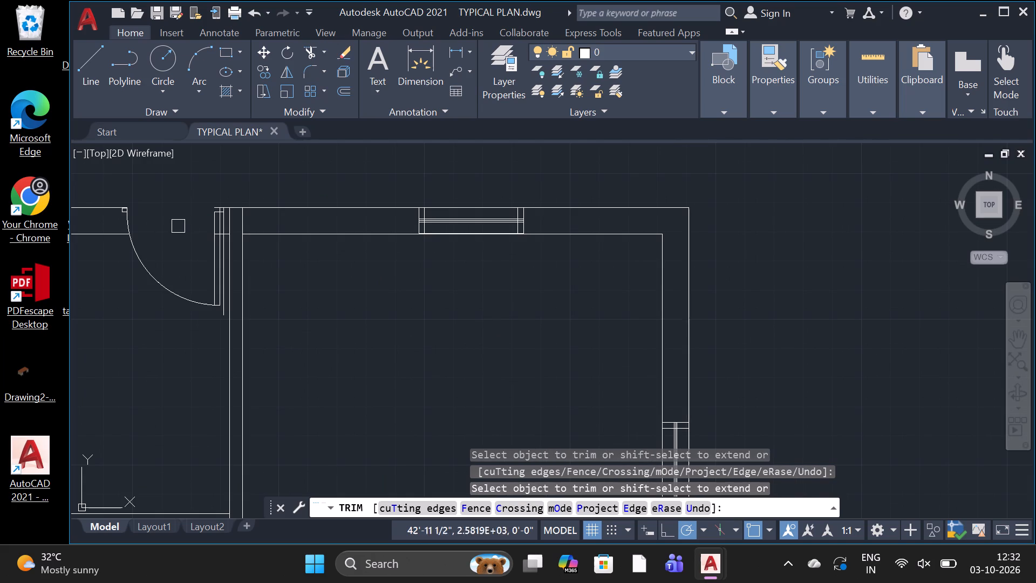
# Trim the leftover wall-line stubs around the right jamb of the upper-left room's top door.
pyautogui.scroll(4, 211, 203)
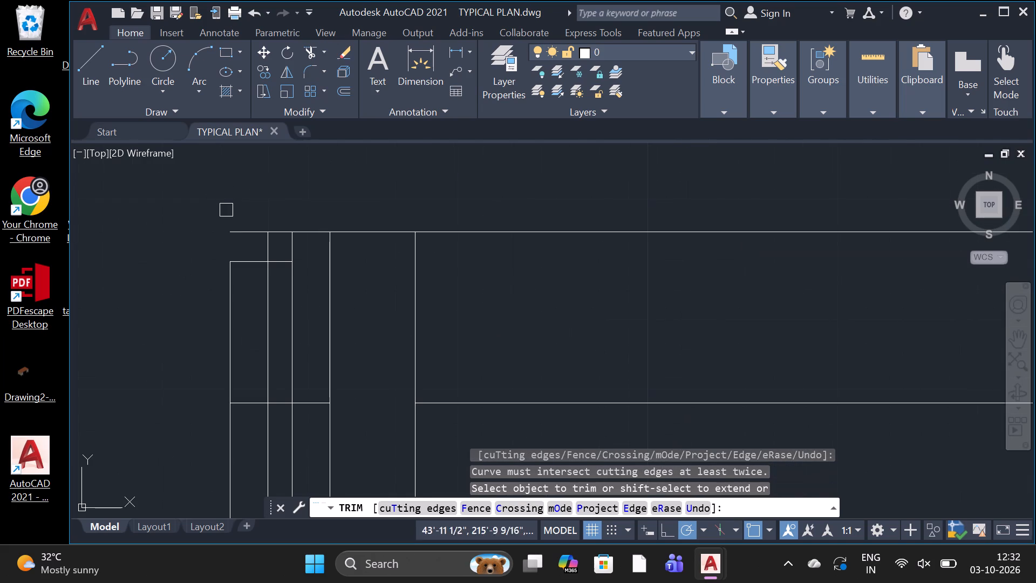
pyautogui.click(238, 232)
pyautogui.scroll(-3, 247, 218)
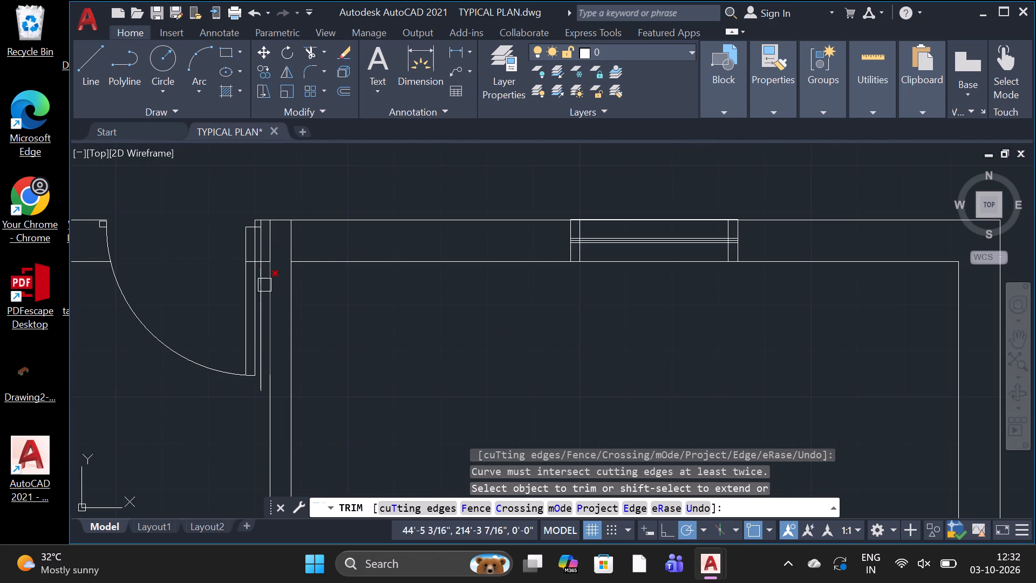
pyautogui.scroll(3, 262, 275)
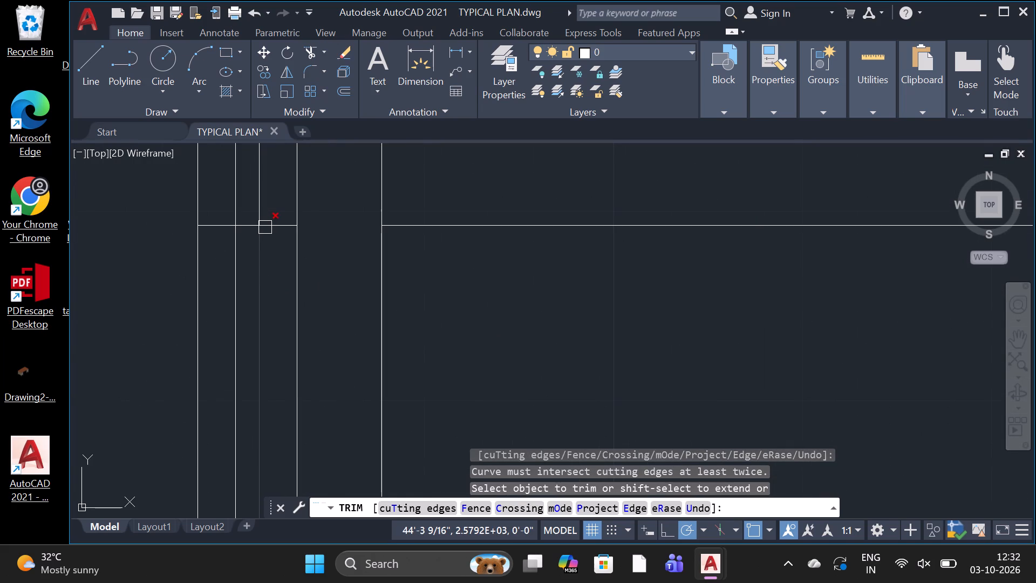
pyautogui.click(265, 227)
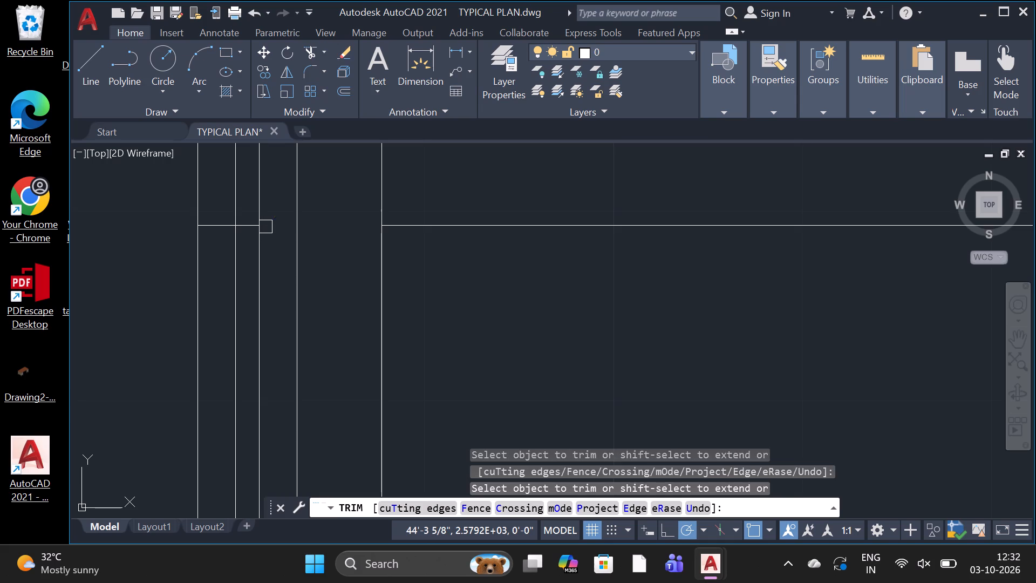
pyautogui.click(248, 228)
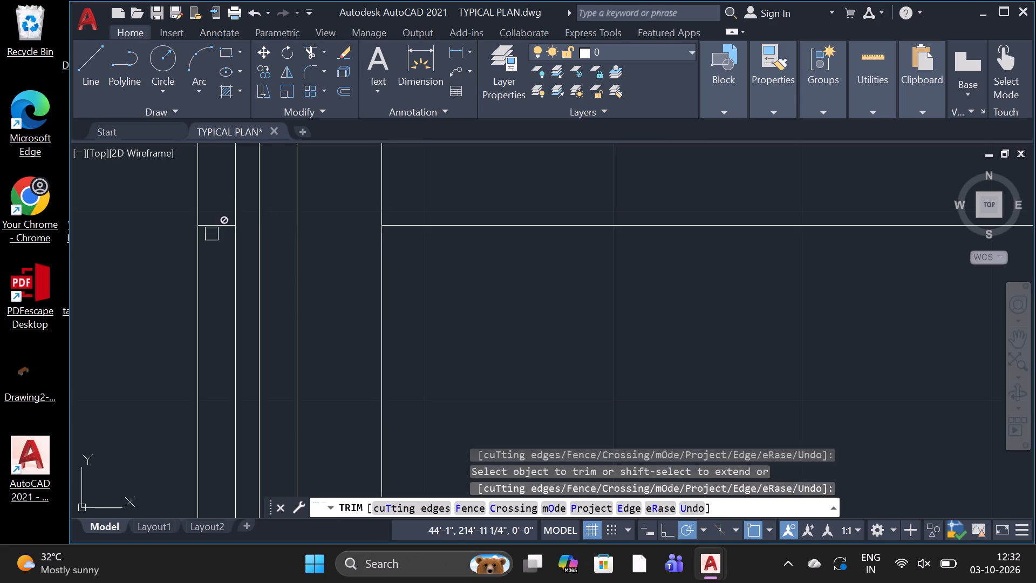
pyautogui.scroll(-3, 285, 308)
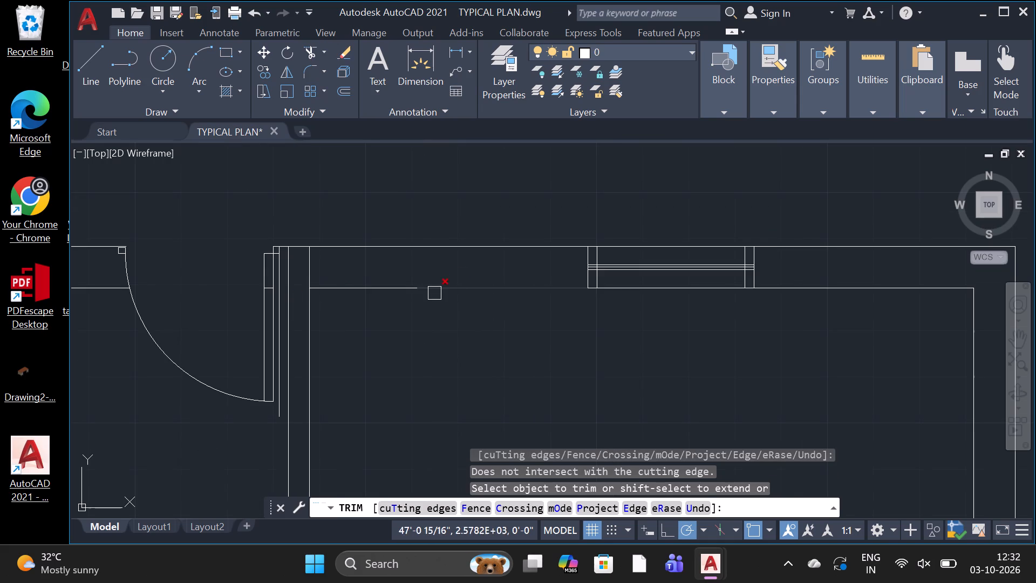
# Trim both wall lines across the upper-right room's lower-left door opening, including the leftover stubs at its left jamb.
pyautogui.scroll(-4, 475, 257)
pyautogui.scroll(2, 471, 408)
pyautogui.scroll(3, 479, 341)
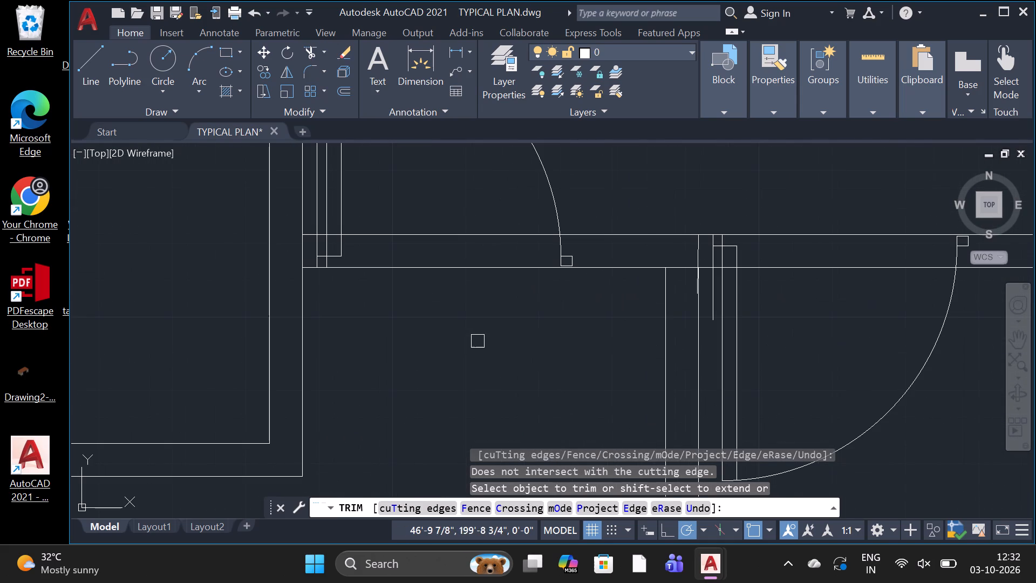
pyautogui.click(440, 266)
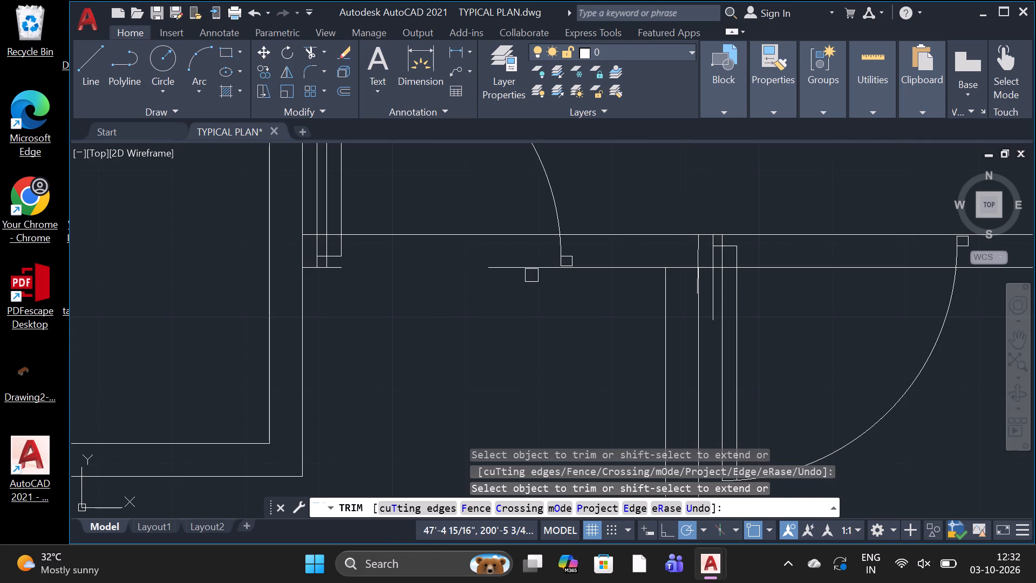
pyautogui.click(536, 266)
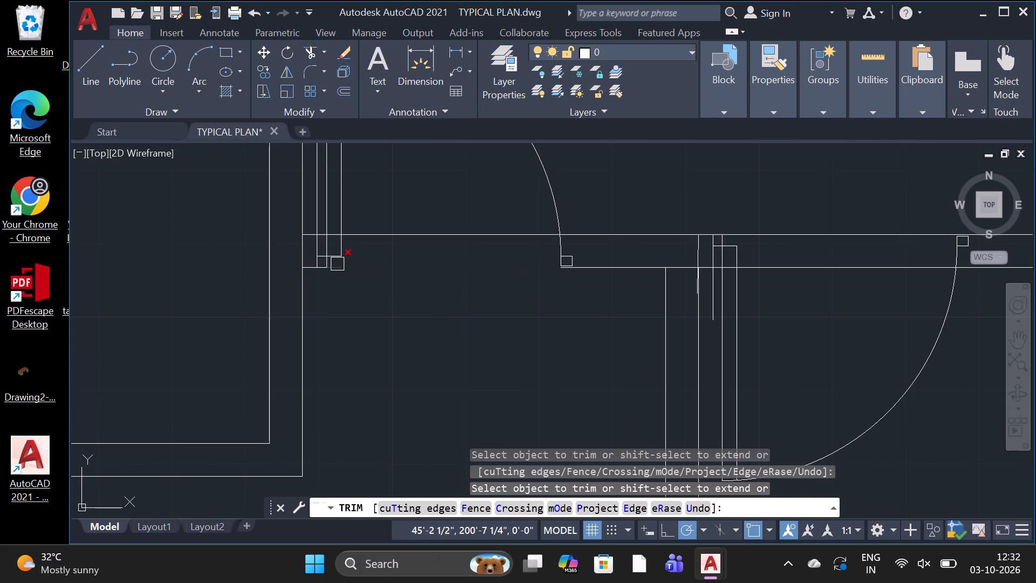
pyautogui.click(338, 264)
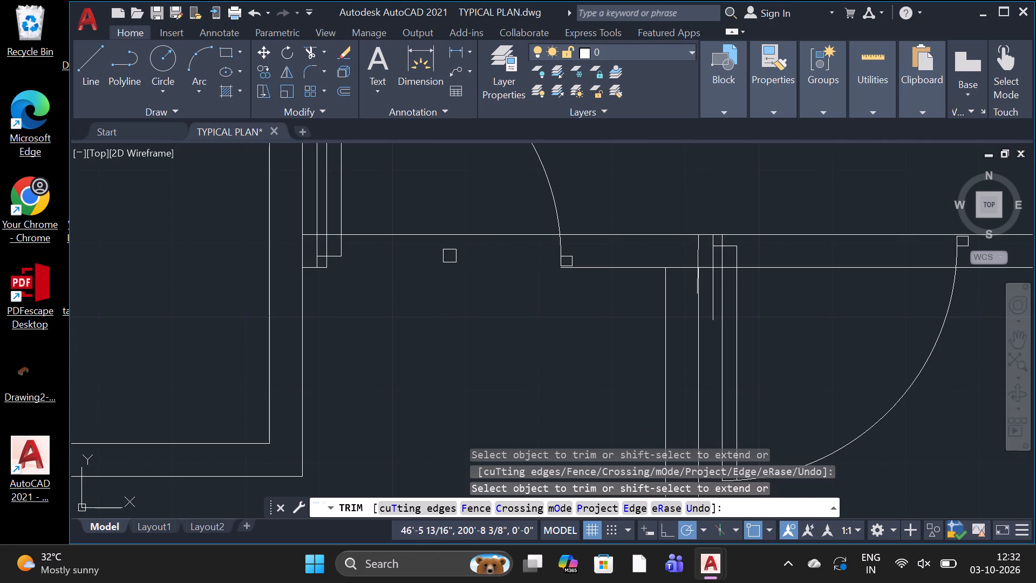
pyautogui.scroll(2, 451, 256)
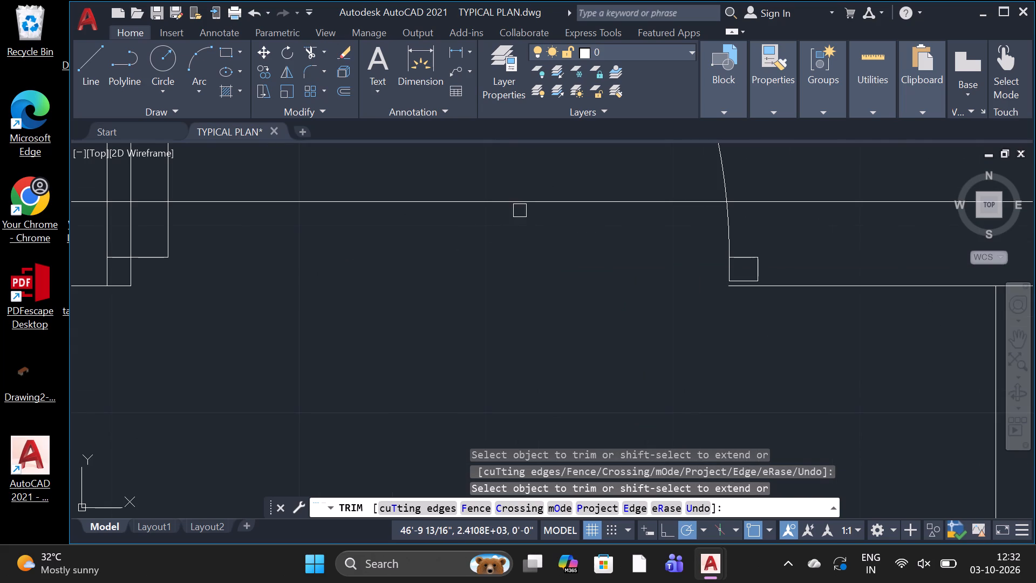
pyautogui.click(529, 204)
pyautogui.scroll(-3, 529, 220)
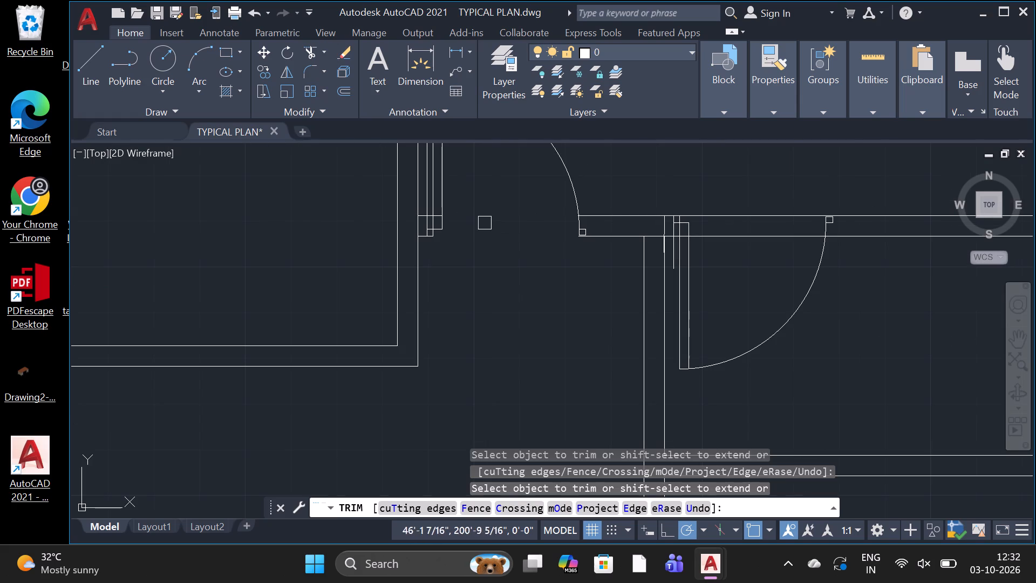
pyautogui.scroll(4, 422, 220)
pyautogui.click(434, 188)
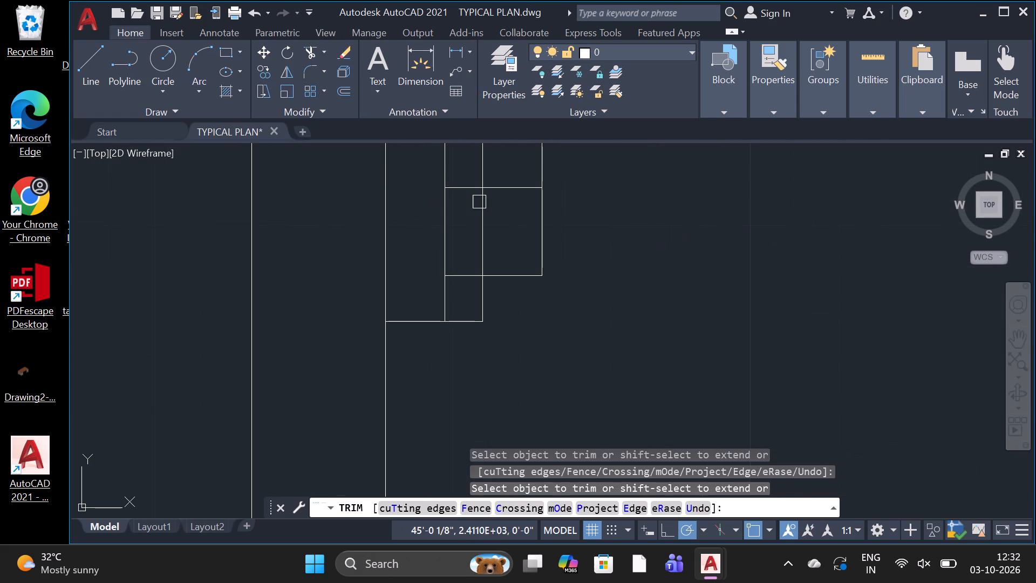
pyautogui.click(466, 191)
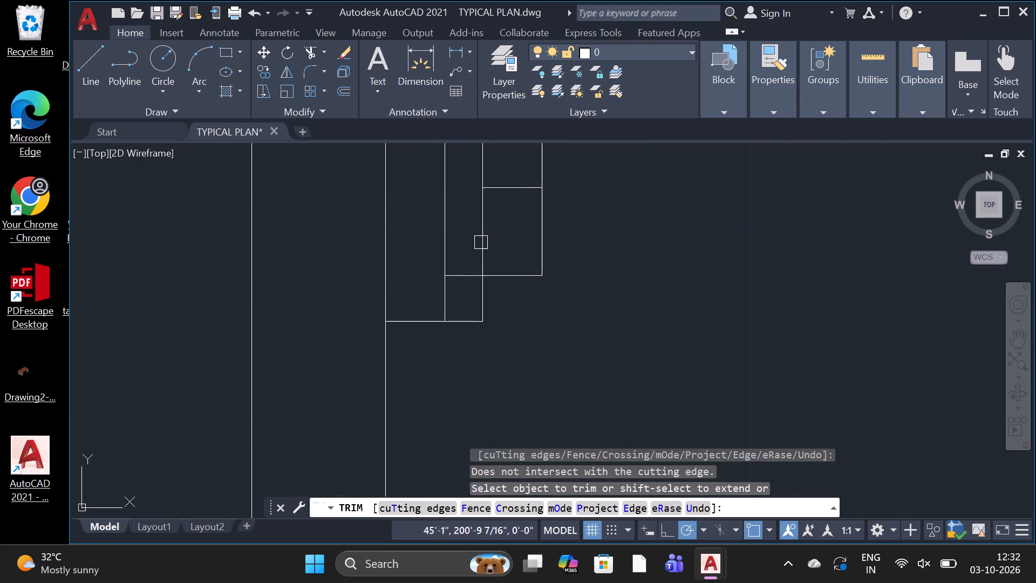
# Trim both vertical wall lines across the door opening in the small left-side room, including the stub at its lower jamb.
pyautogui.scroll(-7, 434, 290)
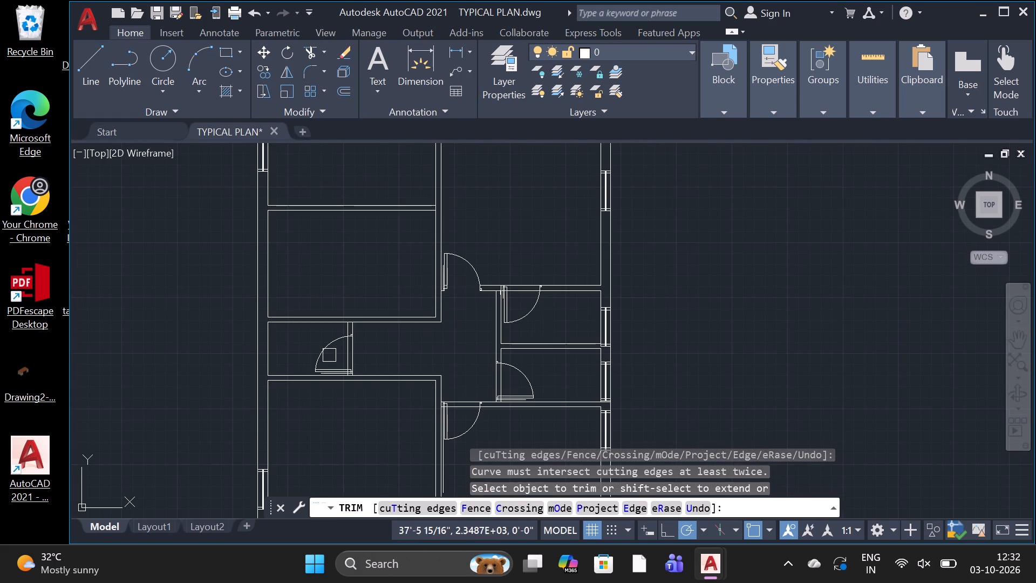
pyautogui.scroll(4, 337, 355)
pyautogui.click(385, 345)
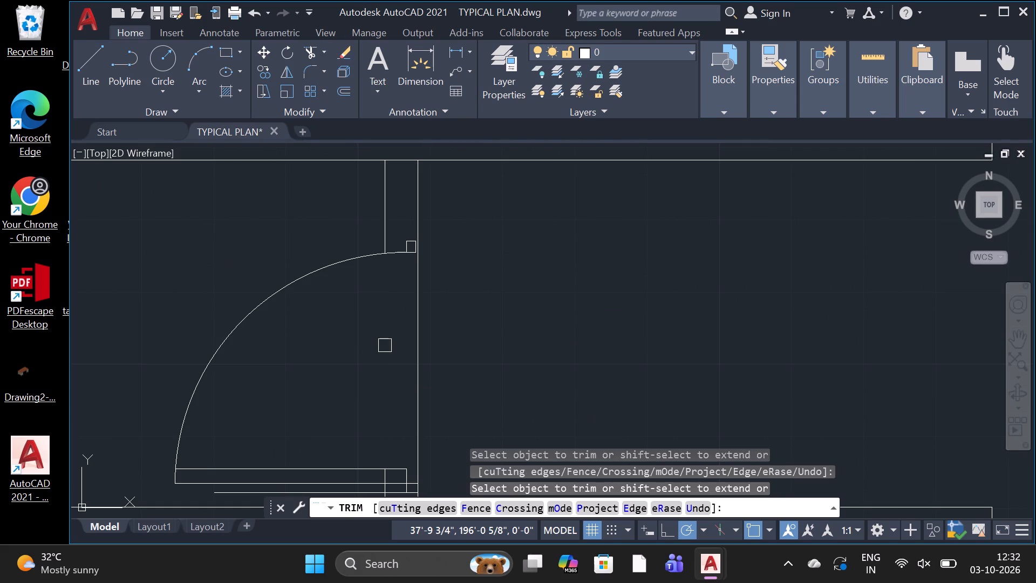
pyautogui.click(422, 364)
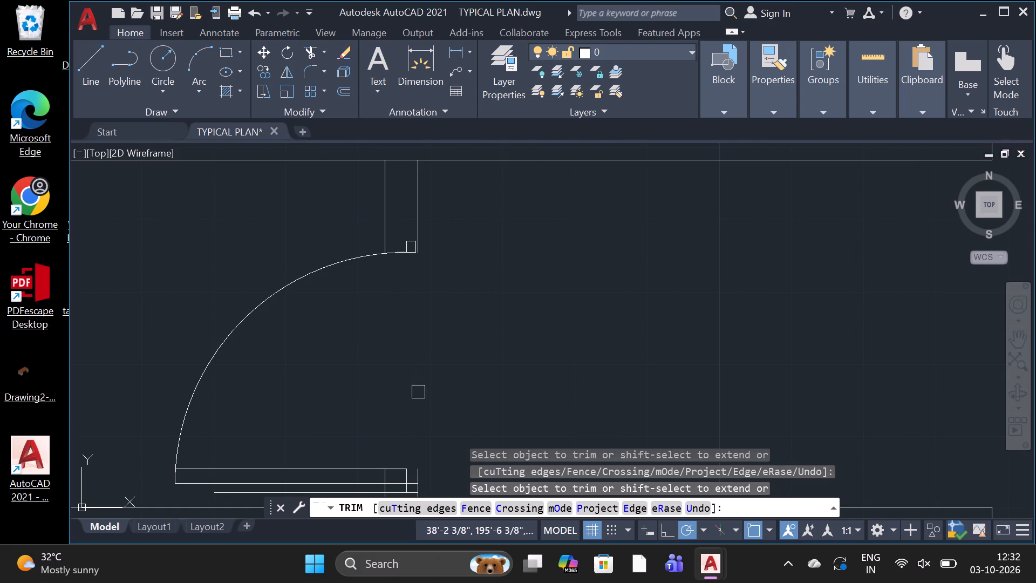
pyautogui.scroll(3, 409, 484)
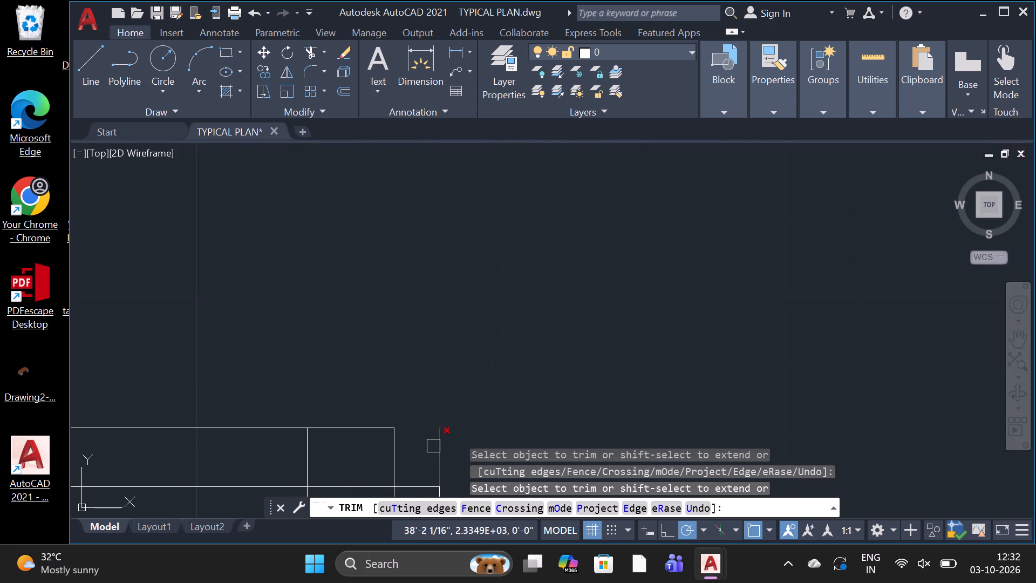
pyautogui.click(443, 437)
pyautogui.scroll(-6, 453, 409)
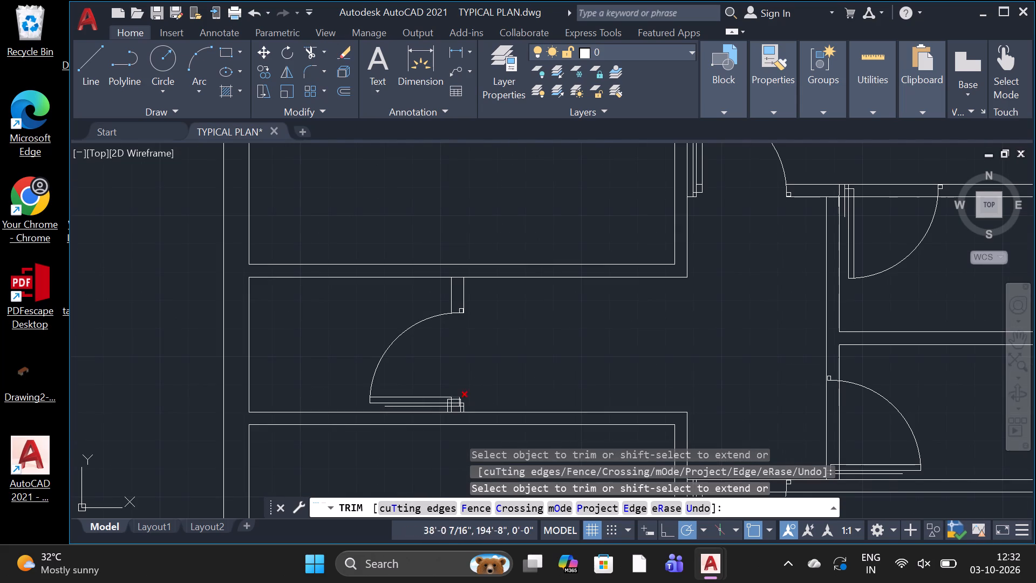
# Trim both wall lines across the door opening of the upper small right-side room, plus the upper line's stub at the left jamb.
pyautogui.scroll(-2, 479, 323)
pyautogui.scroll(1, 479, 323)
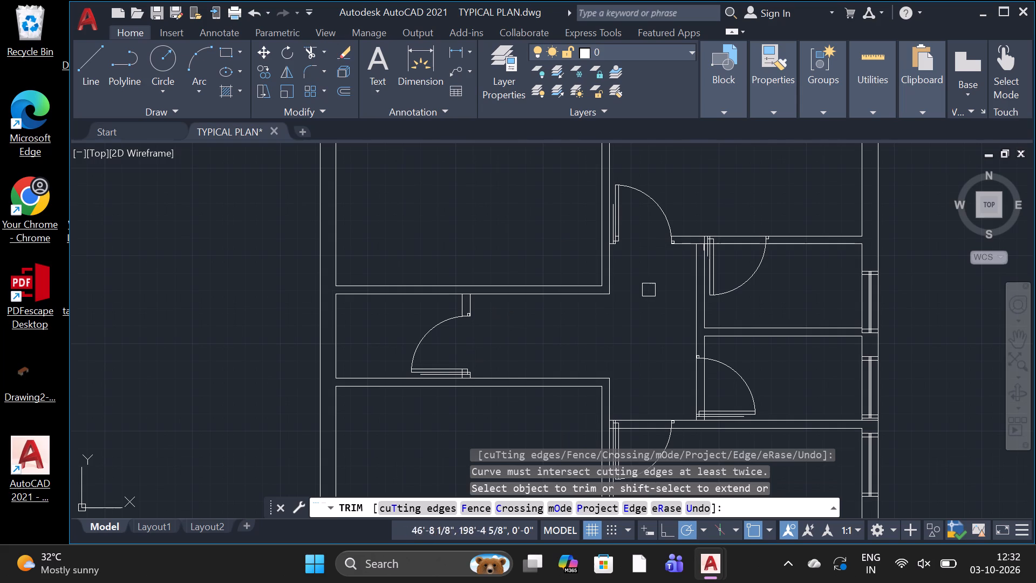
pyautogui.scroll(3, 766, 248)
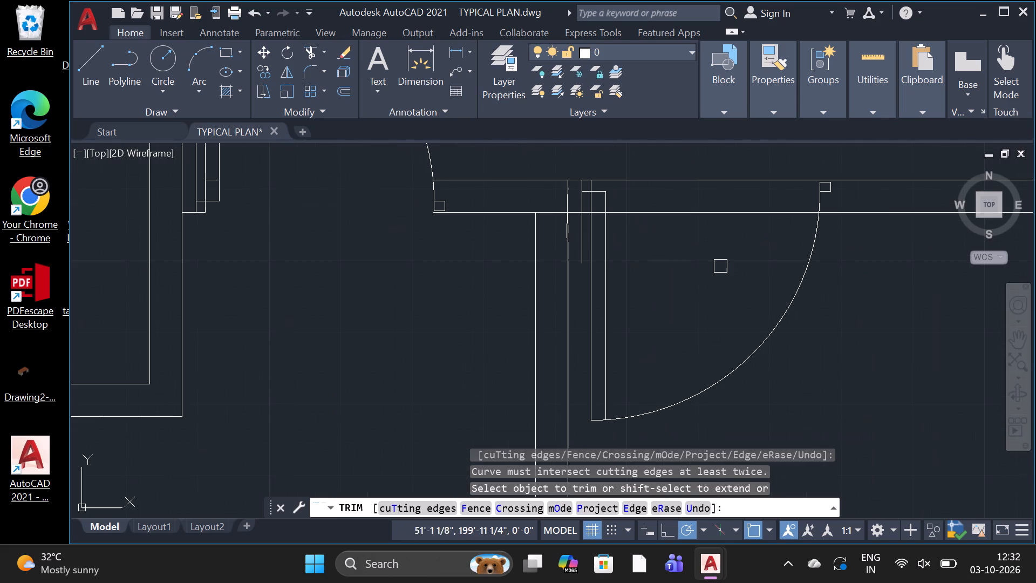
pyautogui.click(690, 216)
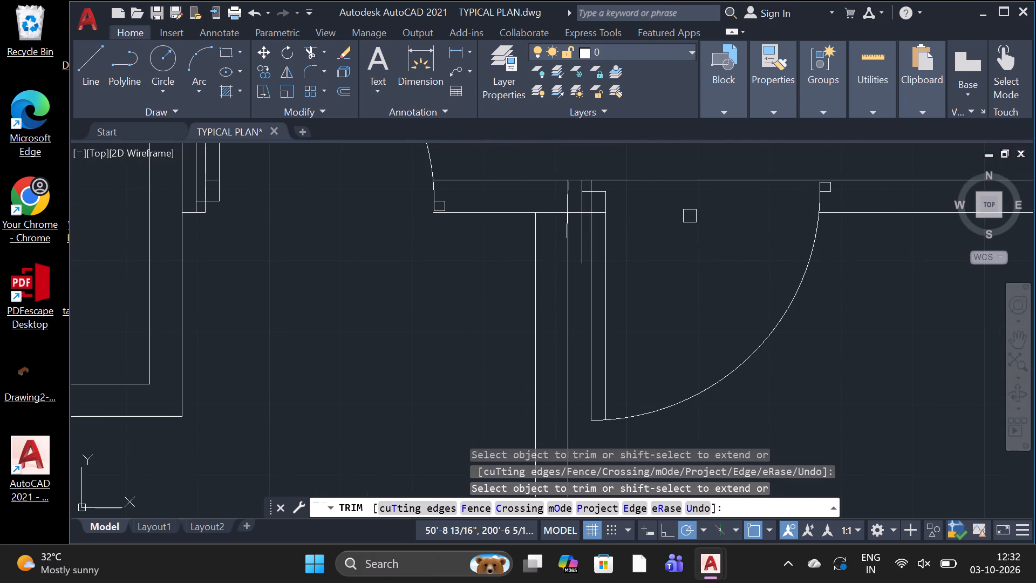
pyautogui.click(690, 184)
pyautogui.scroll(2, 608, 184)
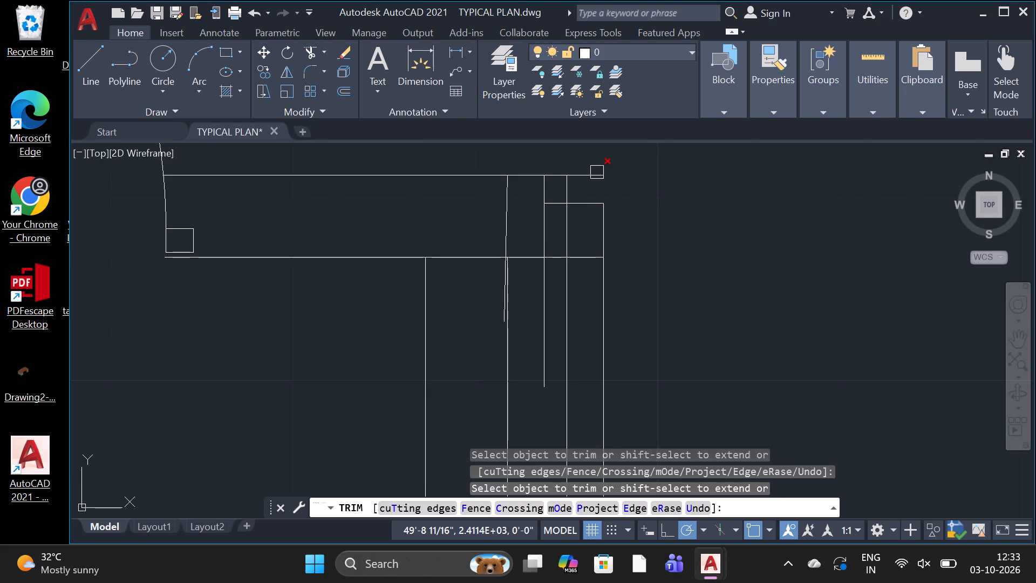
pyautogui.click(597, 172)
# Trim the stray slanted vertical line around the left jamb of the upper small right-side room's door.
pyautogui.scroll(3, 494, 286)
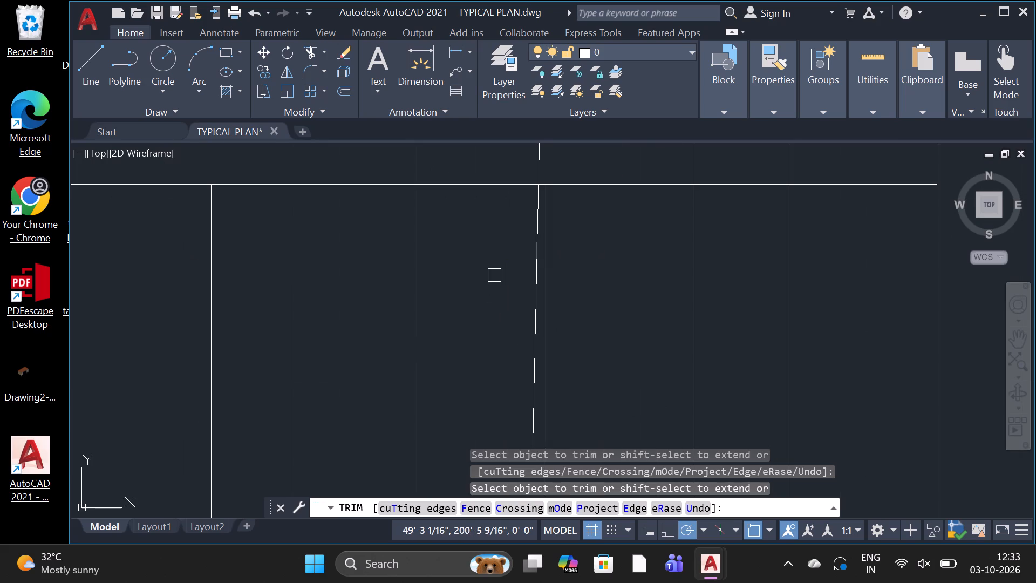
pyautogui.click(534, 316)
pyautogui.scroll(-3, 642, 260)
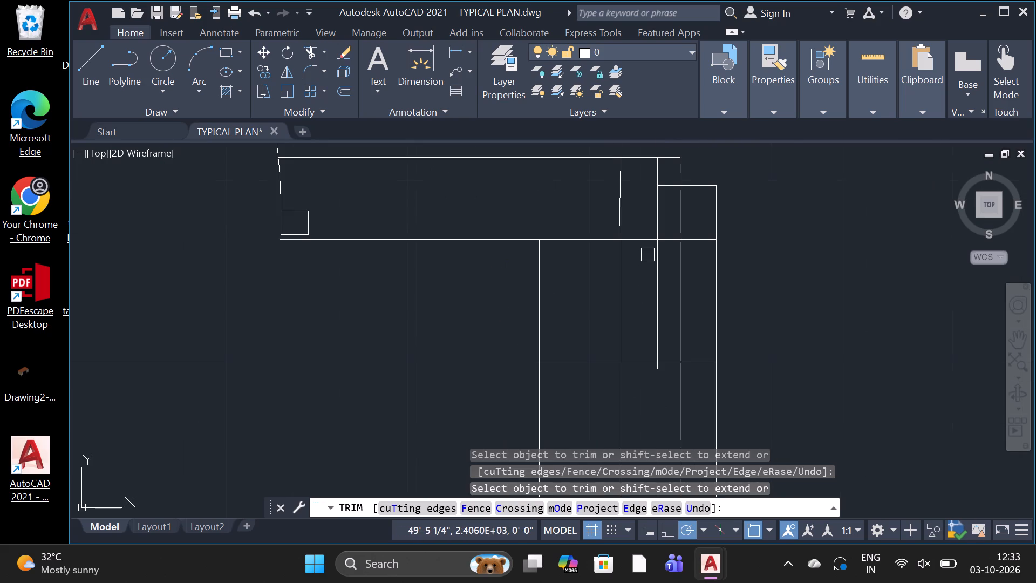
pyautogui.click(617, 219)
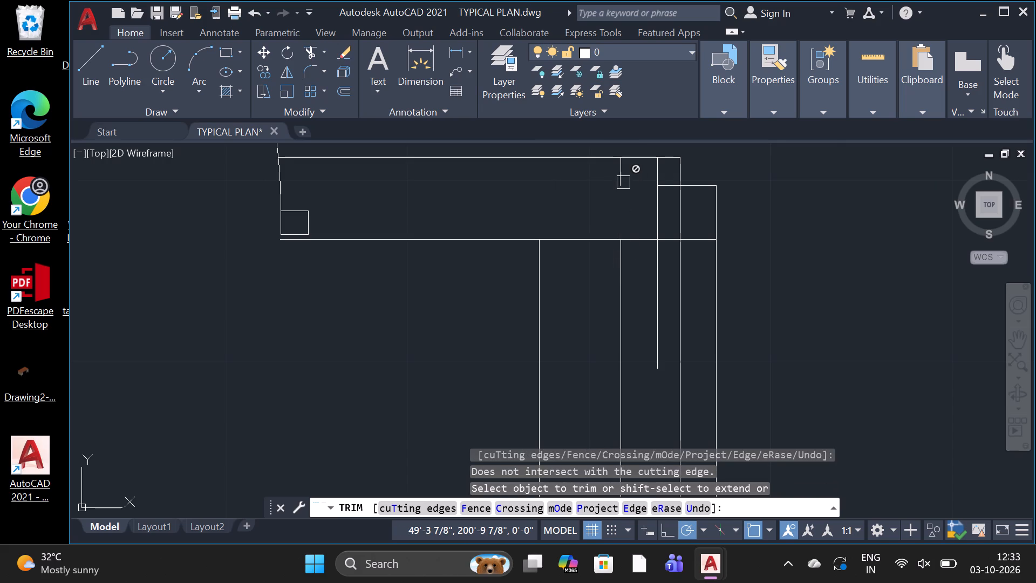
pyautogui.scroll(3, 623, 182)
pyautogui.click(619, 186)
# Trim both vertical wall lines across the door opening of the lower small right-side room.
pyautogui.scroll(-5, 620, 186)
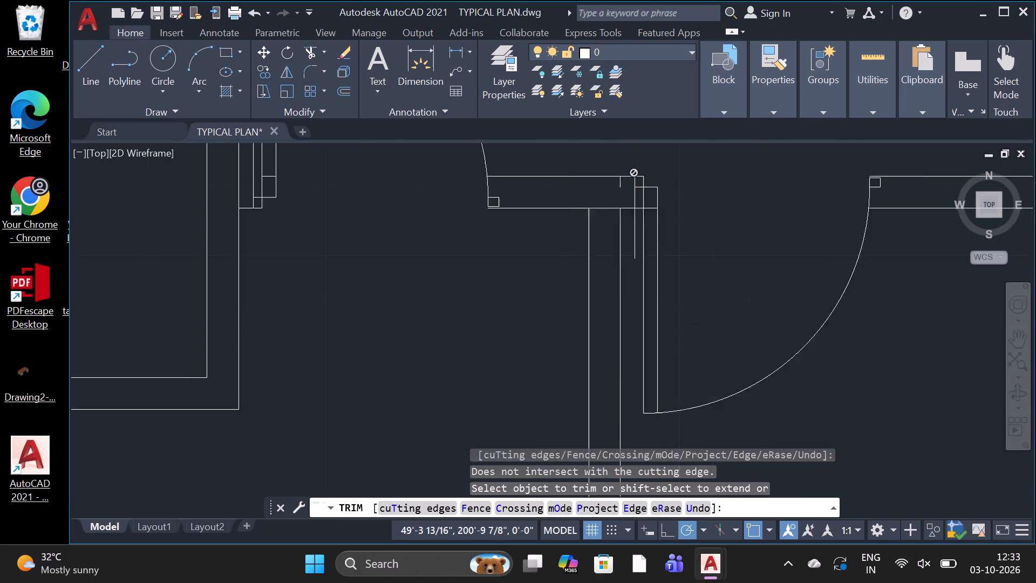
pyautogui.scroll(-1, 621, 186)
pyautogui.scroll(-2, 688, 227)
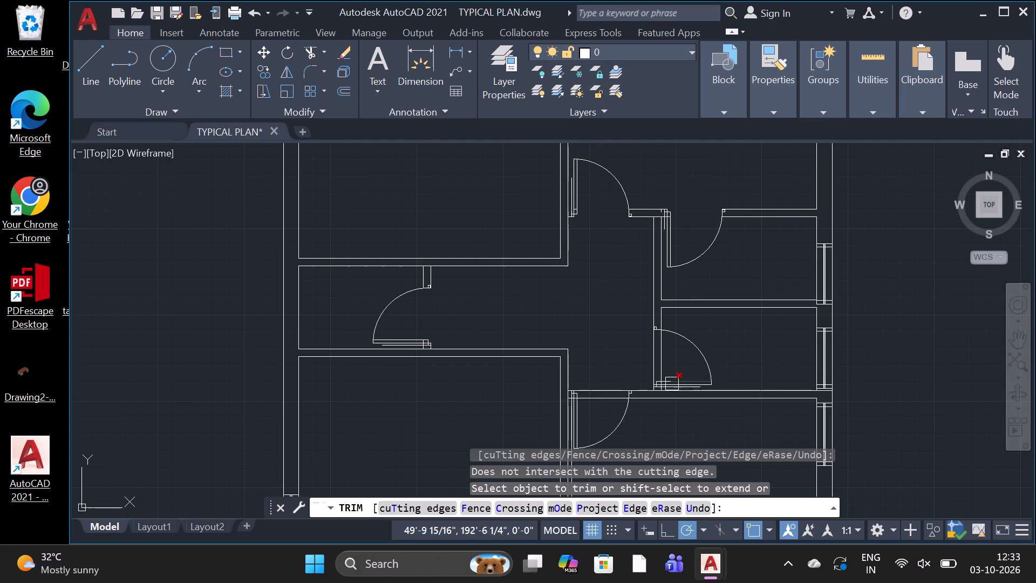
pyautogui.scroll(3, 669, 371)
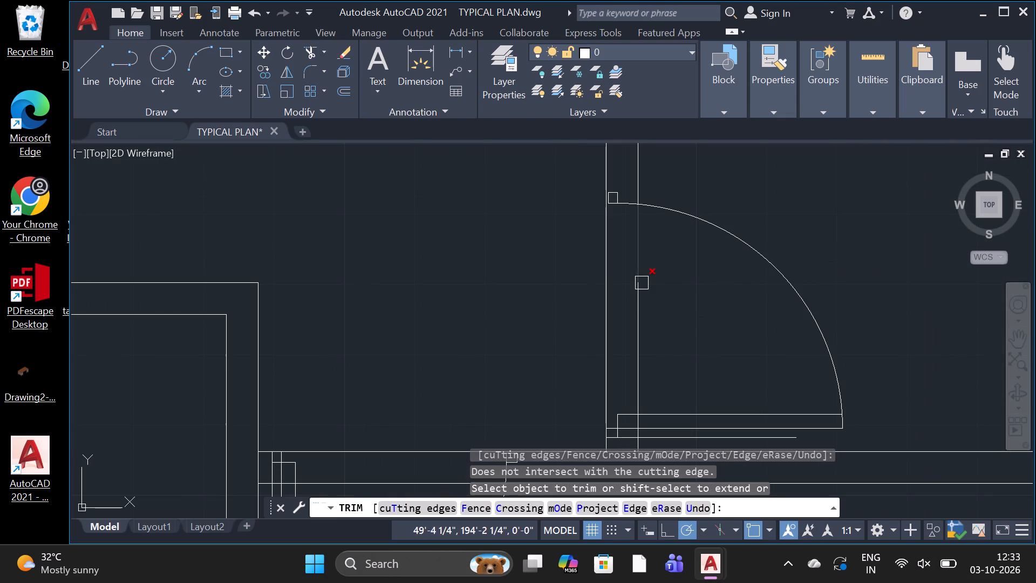
pyautogui.scroll(2, 641, 284)
pyautogui.click(631, 294)
pyautogui.scroll(-2, 635, 291)
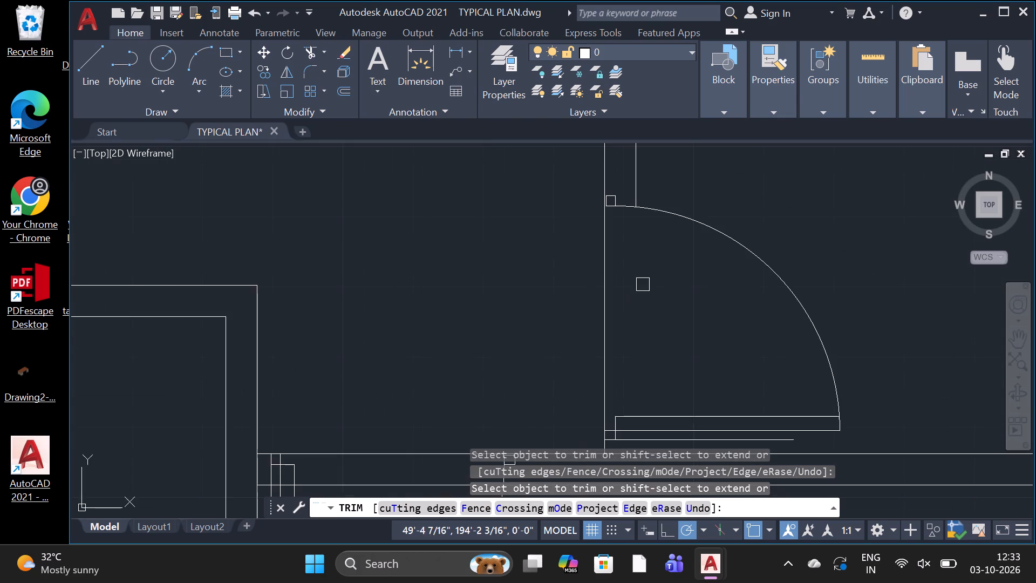
pyautogui.scroll(-3, 643, 284)
pyautogui.scroll(4, 631, 295)
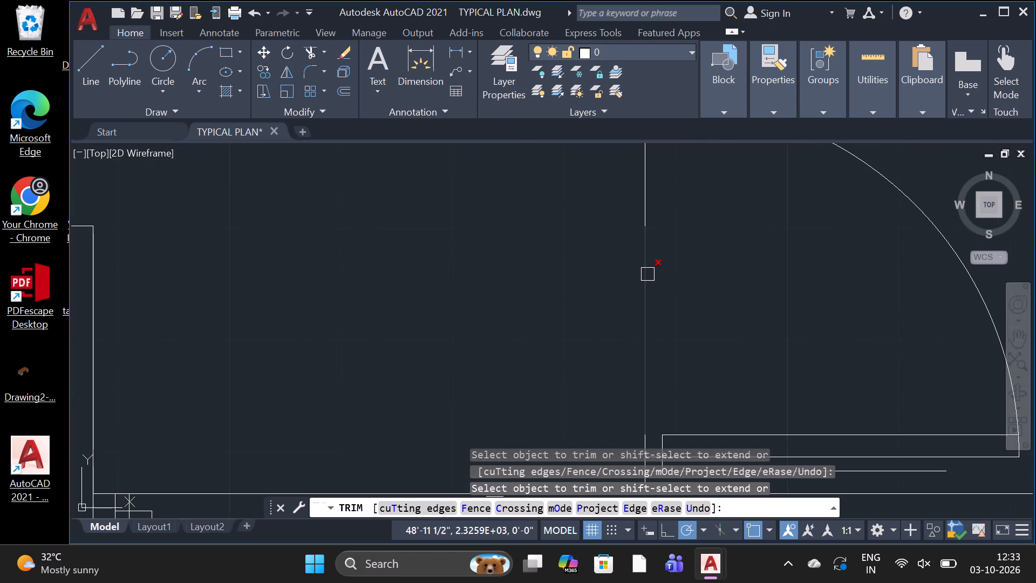
pyautogui.scroll(1, 647, 274)
pyautogui.scroll(1, 646, 207)
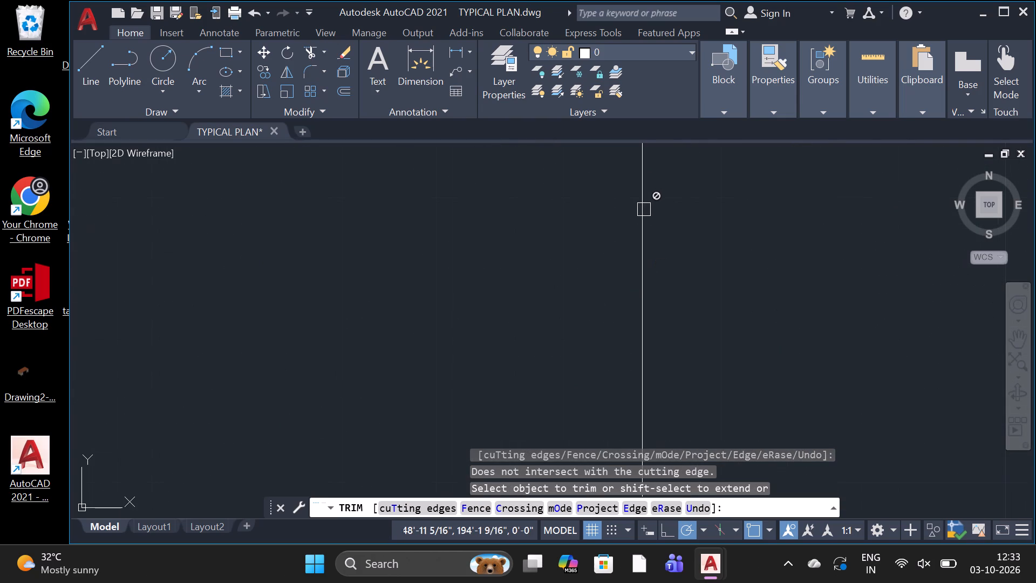
pyautogui.click(641, 212)
pyautogui.scroll(-2, 641, 212)
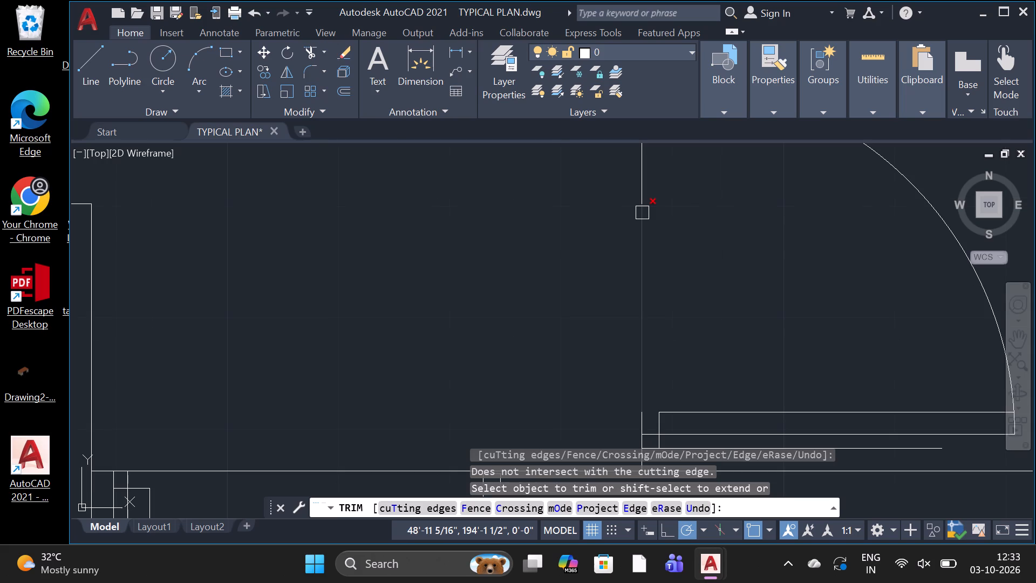
pyautogui.scroll(-3, 642, 213)
pyautogui.scroll(3, 641, 186)
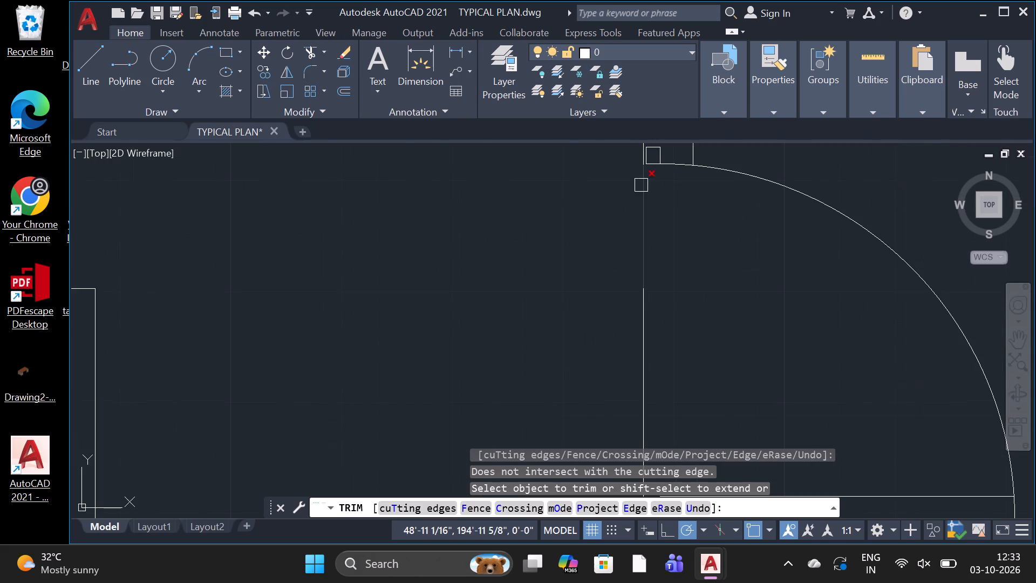
pyautogui.click(639, 303)
pyautogui.click(647, 269)
# Trim the left wall line's leftover stub at the lower jamb of the lower small right-side room's door.
pyautogui.scroll(-5, 646, 269)
pyautogui.scroll(3, 651, 283)
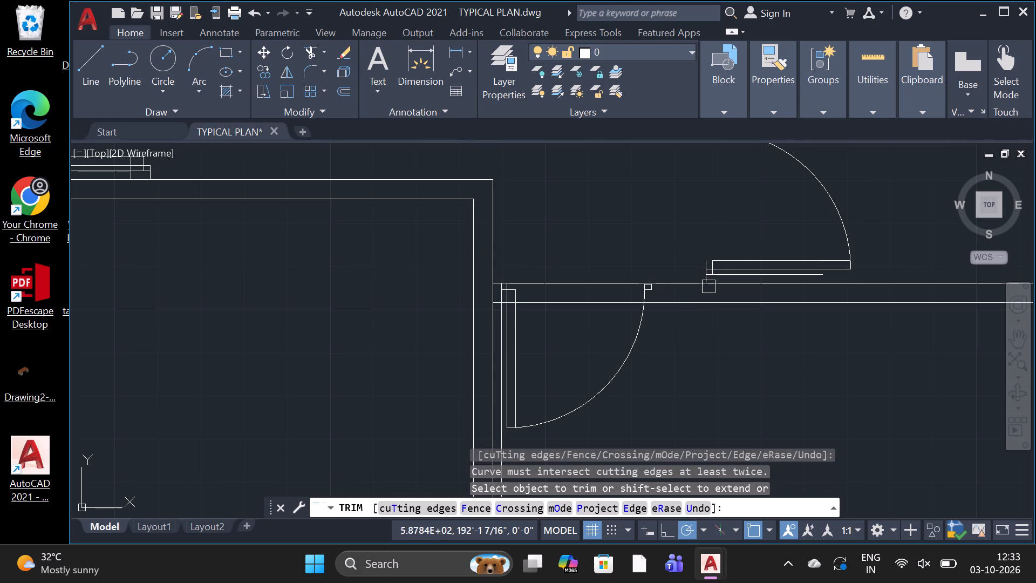
pyautogui.scroll(4, 708, 287)
pyautogui.scroll(-3, 704, 227)
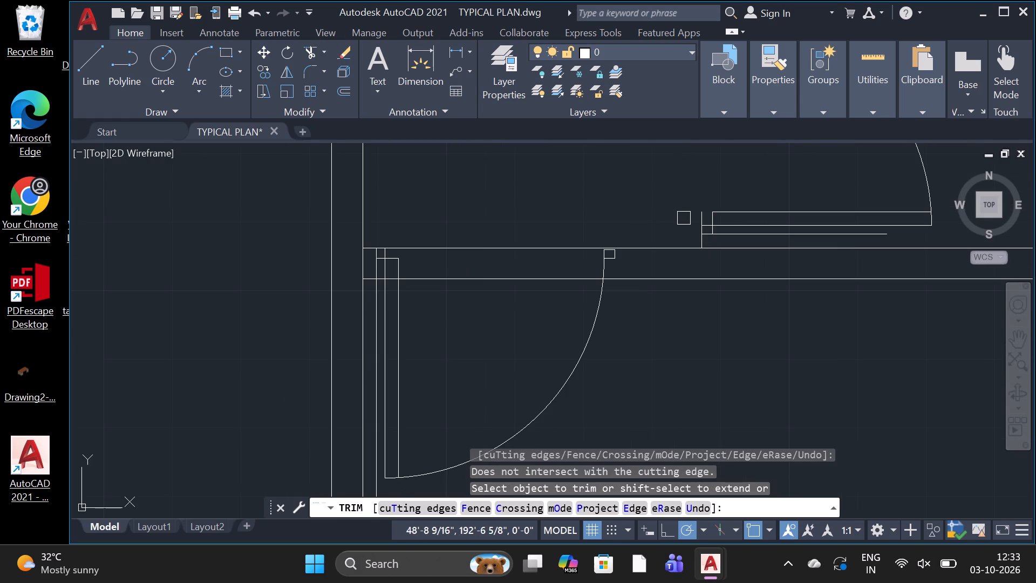
pyautogui.scroll(3, 696, 224)
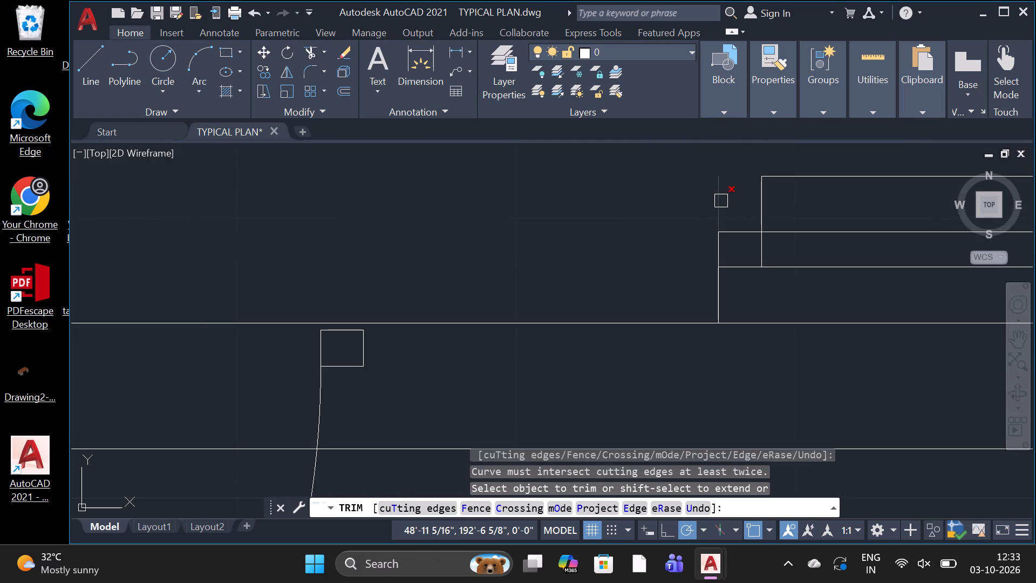
pyautogui.click(721, 201)
# Trim both wall lines across the lower-right room's top door opening, including the upper line's stub at the left jamb.
pyautogui.scroll(-4, 721, 201)
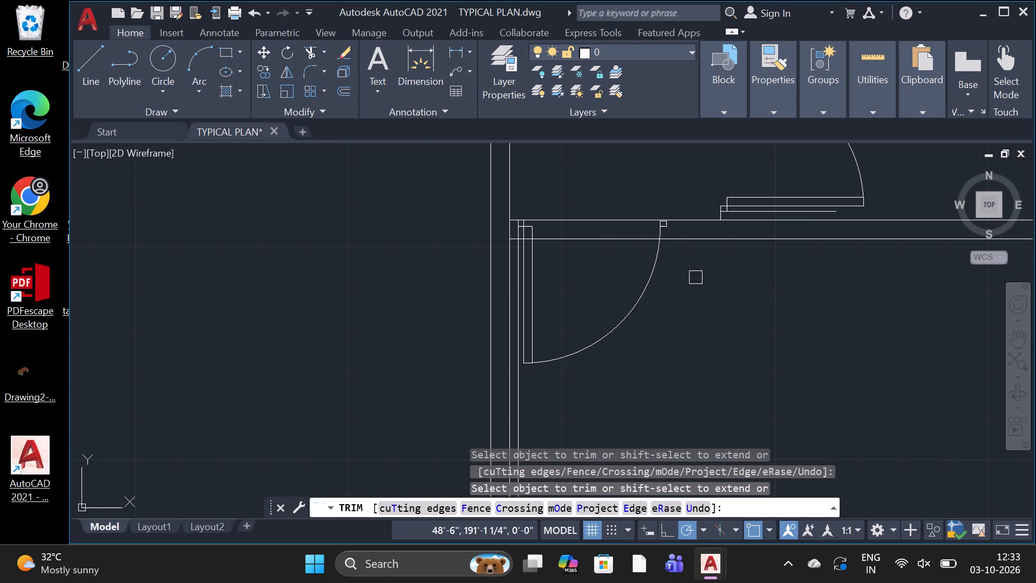
pyautogui.scroll(-3, 684, 288)
pyautogui.scroll(4, 655, 306)
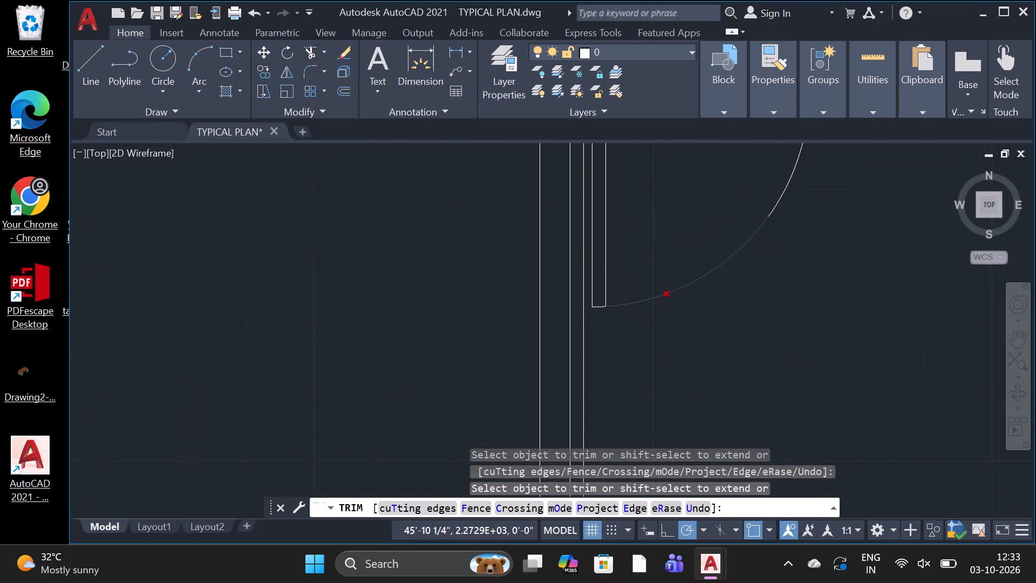
pyautogui.scroll(-3, 659, 288)
pyautogui.scroll(4, 658, 245)
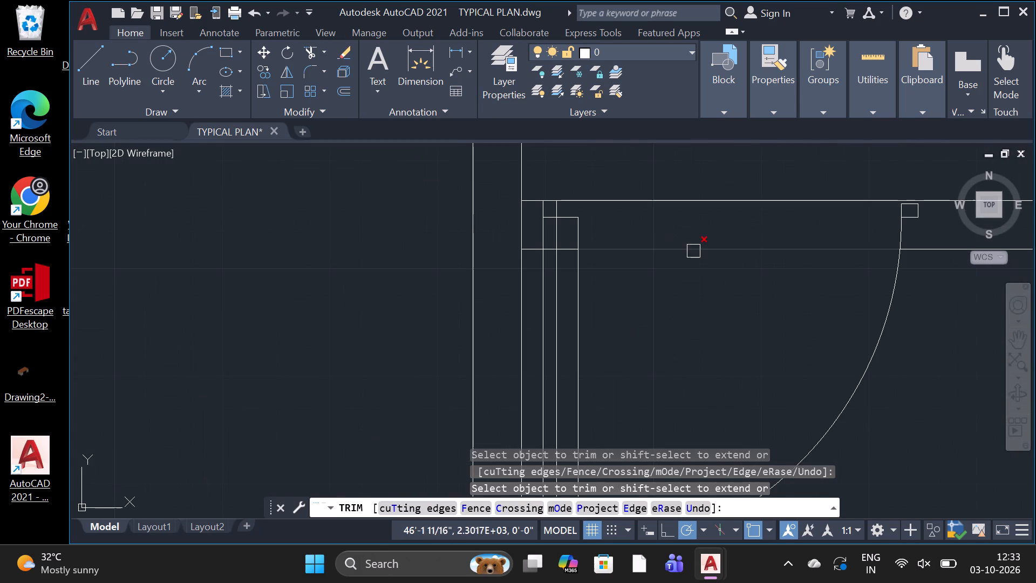
pyautogui.click(693, 251)
pyautogui.click(646, 200)
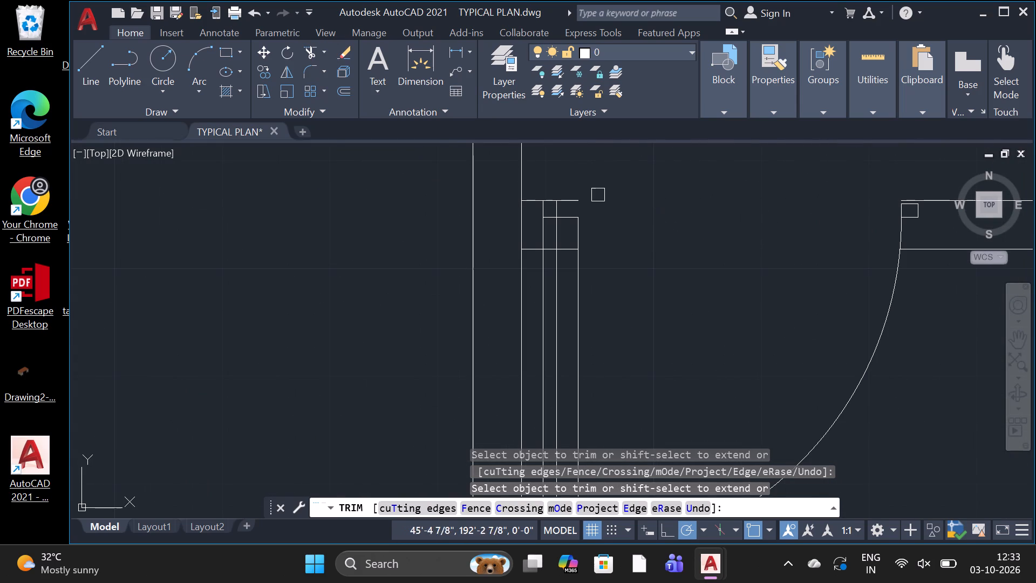
pyautogui.click(577, 199)
# Trim the lower-right room's door leaf line nearest the jamb, the lower wall line's stub crossing the leaf, and the leaf's bottom end line.
pyautogui.scroll(-2, 578, 231)
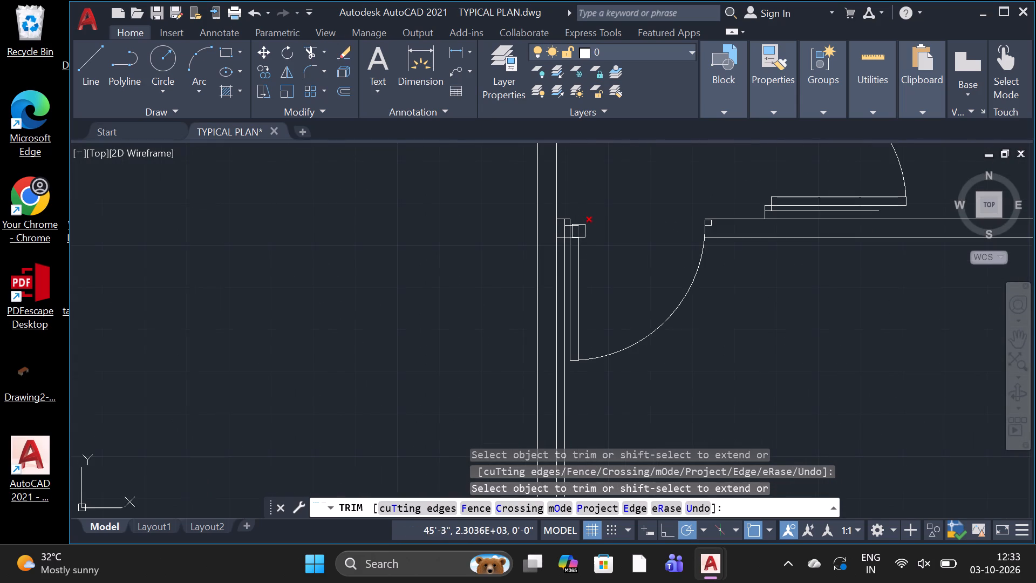
pyautogui.scroll(3, 574, 294)
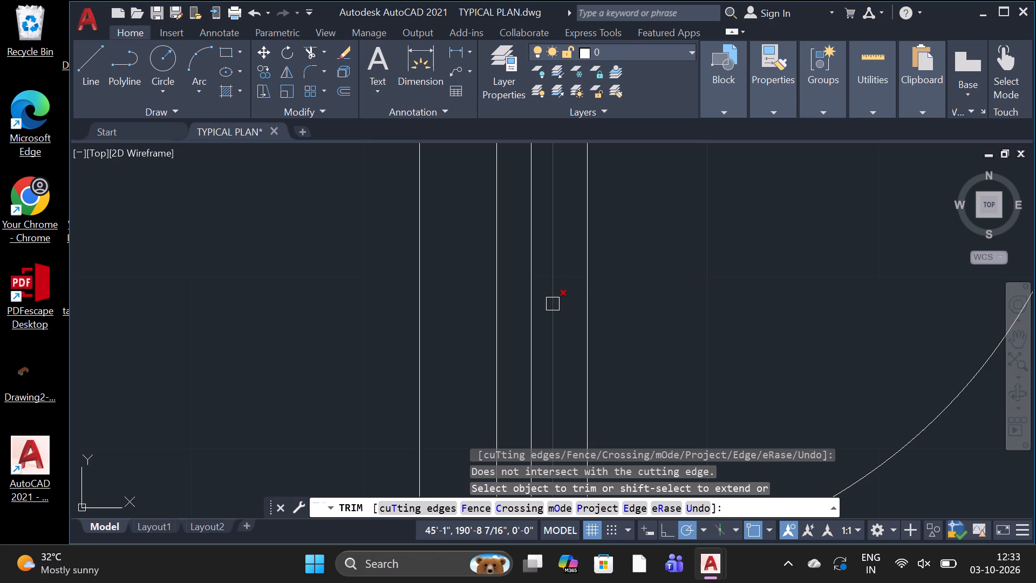
pyautogui.click(553, 304)
pyautogui.scroll(-2, 554, 295)
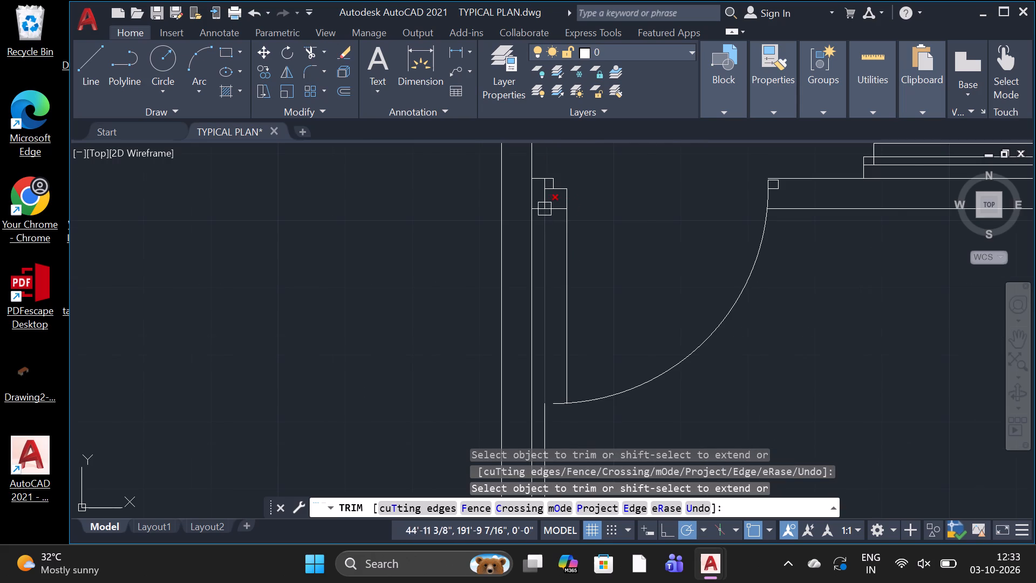
pyautogui.scroll(3, 546, 207)
pyautogui.click(579, 218)
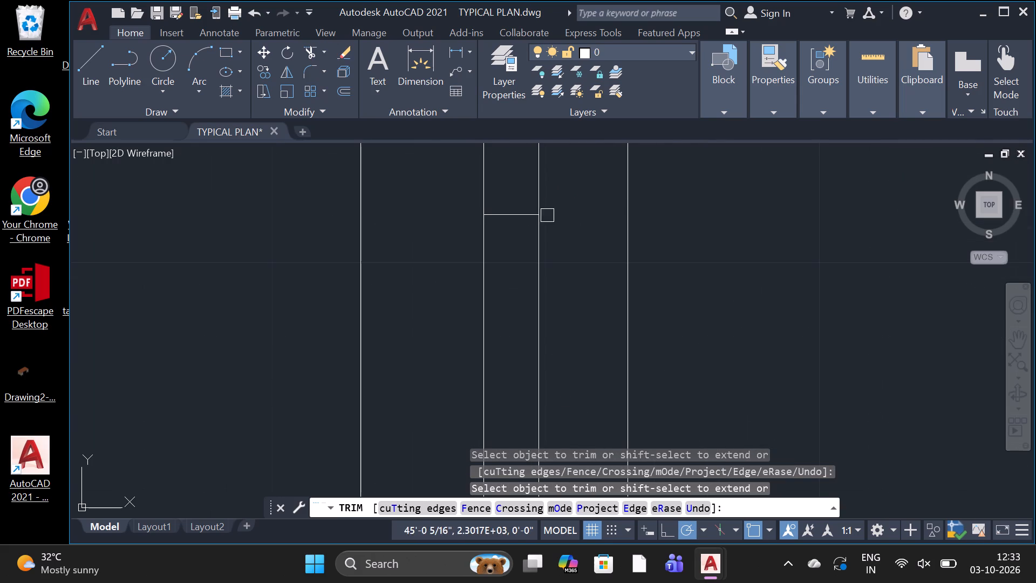
pyautogui.click(518, 219)
pyautogui.scroll(-6, 621, 221)
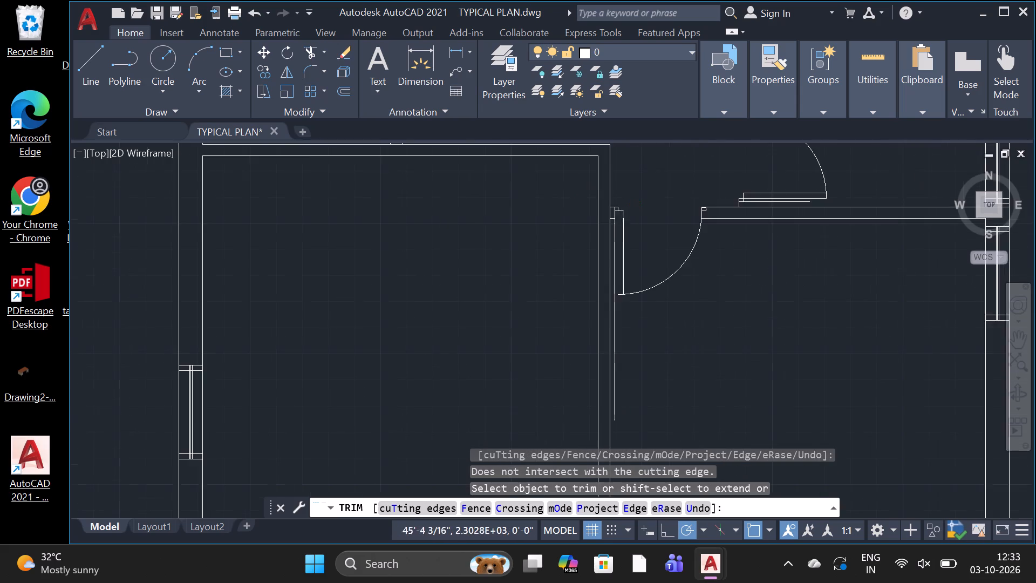
pyautogui.scroll(-1, 629, 213)
pyautogui.scroll(3, 650, 242)
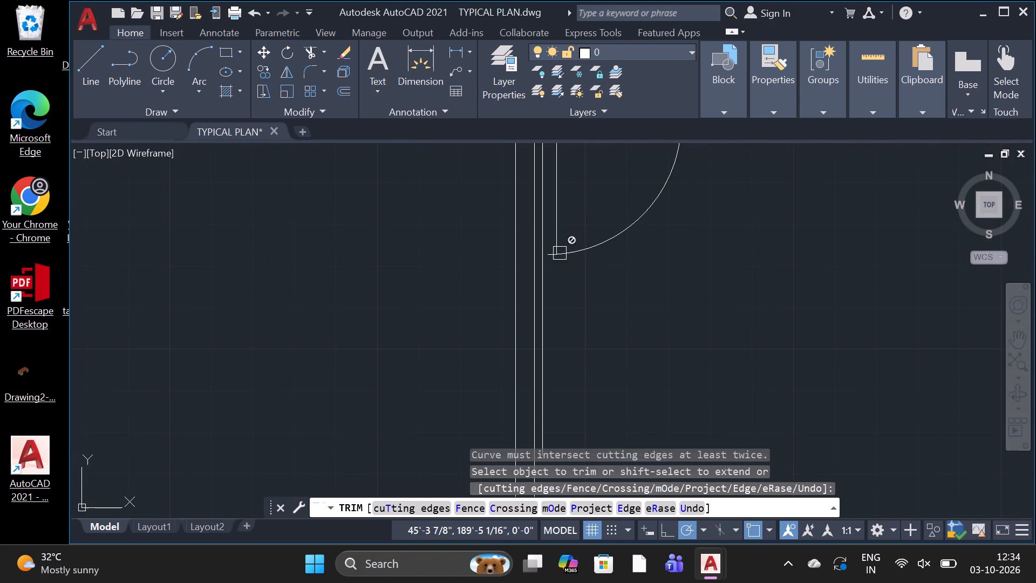
pyautogui.scroll(2, 550, 249)
pyautogui.click(548, 268)
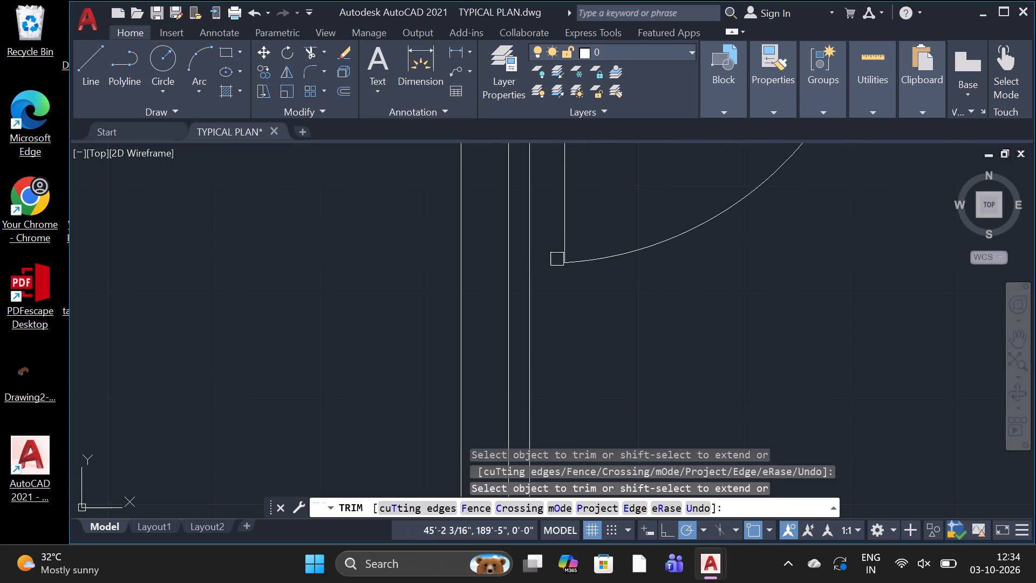
# Trim both horizontal wall lines across the lower-left room's bottom door opening.
pyautogui.scroll(-5, 611, 256)
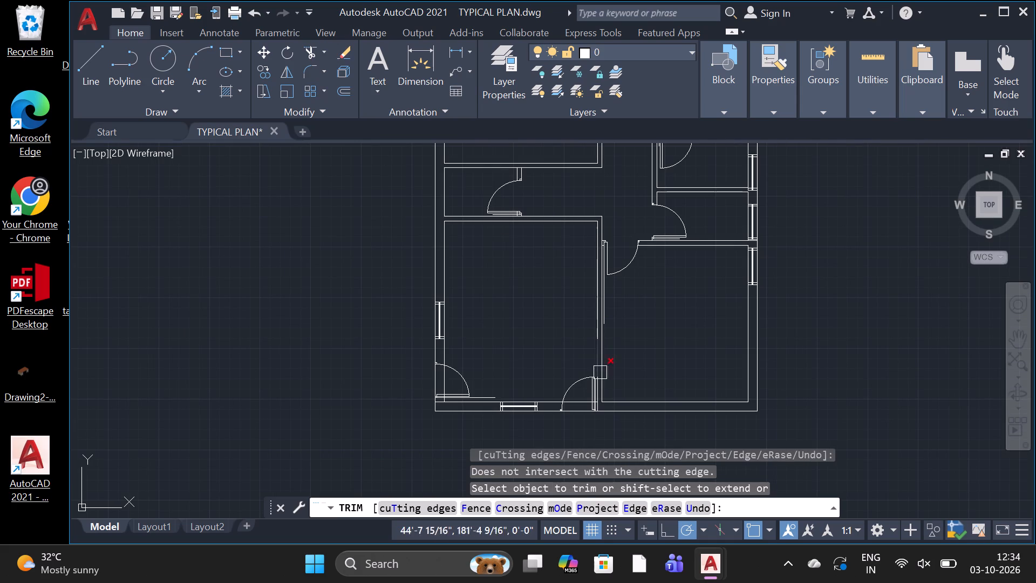
pyautogui.scroll(3, 617, 325)
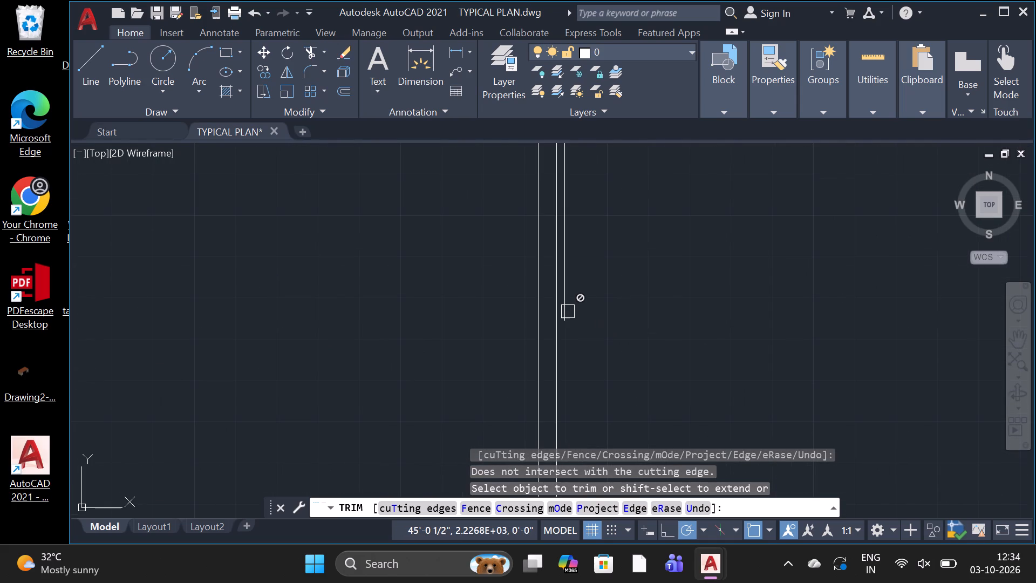
pyautogui.scroll(-4, 588, 293)
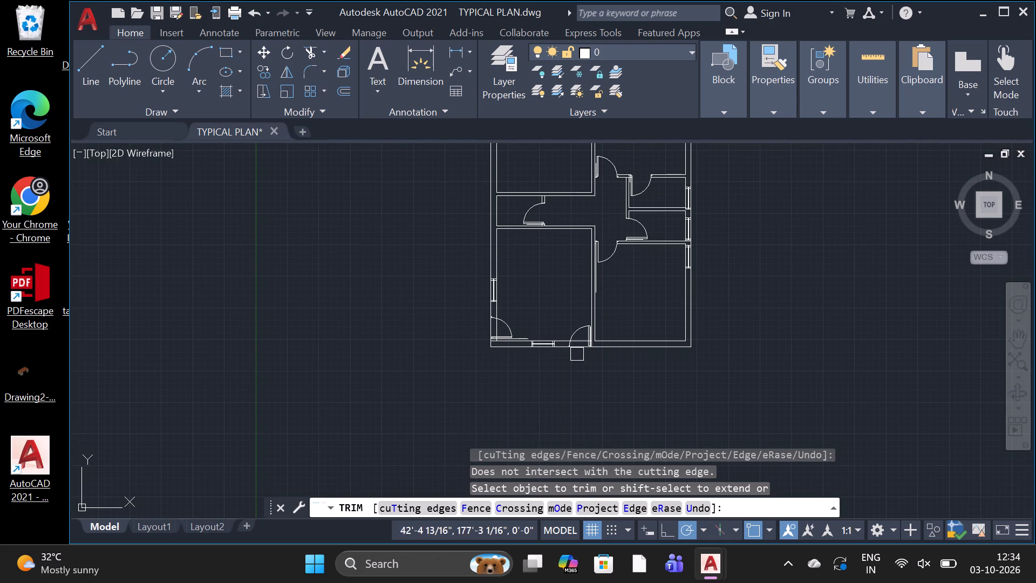
pyautogui.scroll(3, 577, 354)
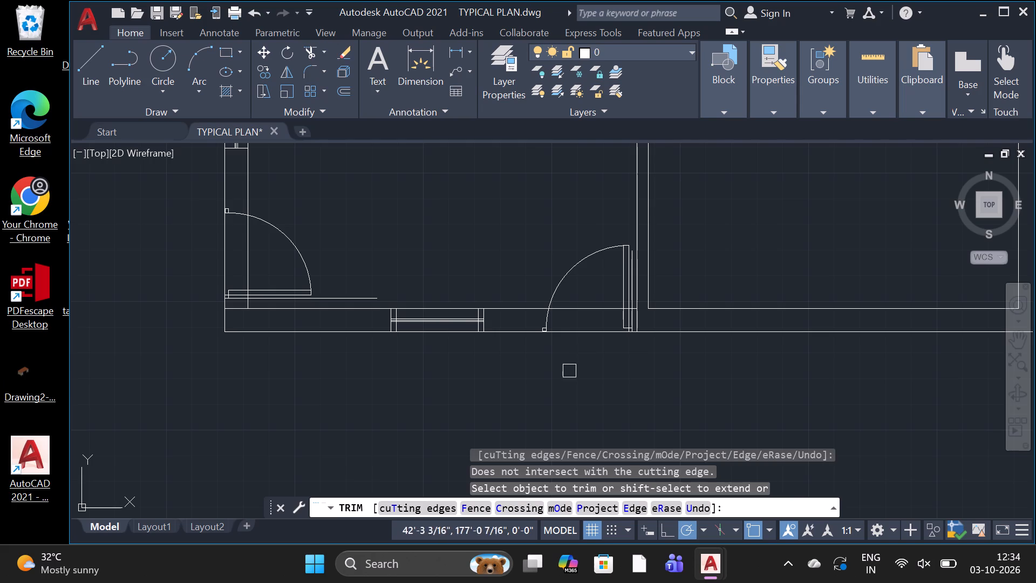
pyautogui.click(591, 337)
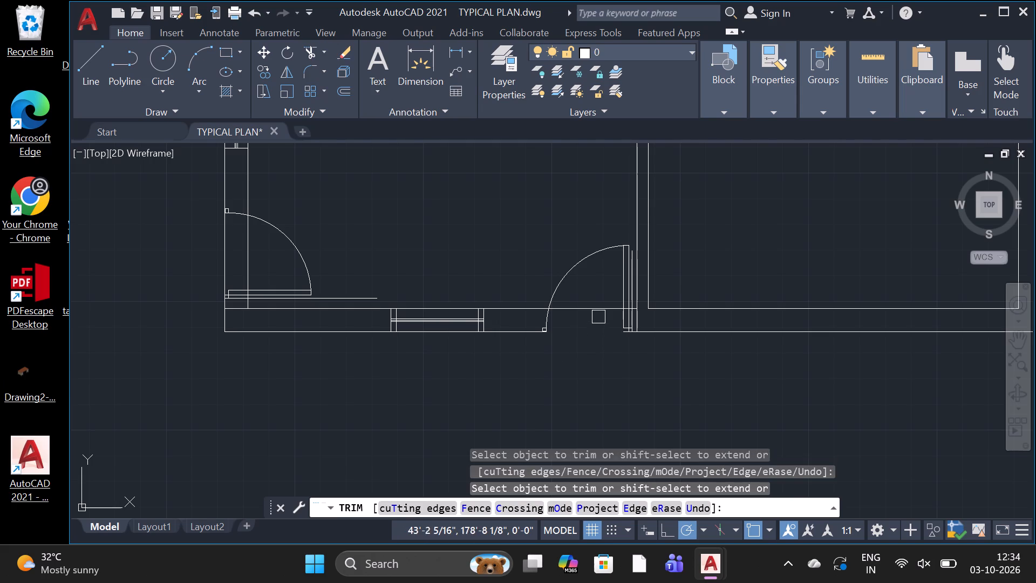
pyautogui.click(599, 312)
# Trim the outer wall line's stub and the inner wall line crossing the door leaf at the lower-left room's bottom door, hinge side.
pyautogui.scroll(3, 622, 342)
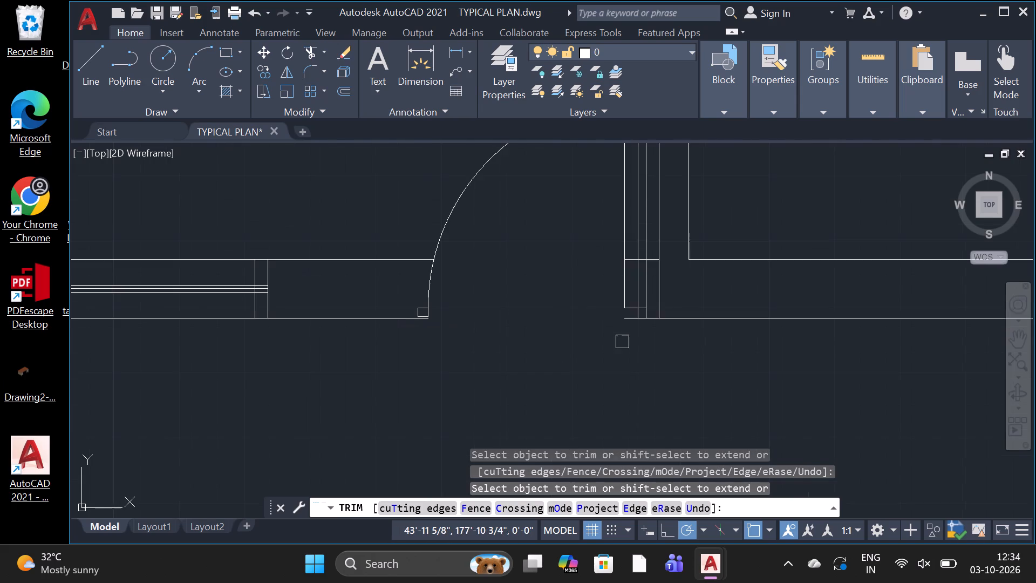
pyautogui.click(632, 302)
pyautogui.scroll(-1, 628, 308)
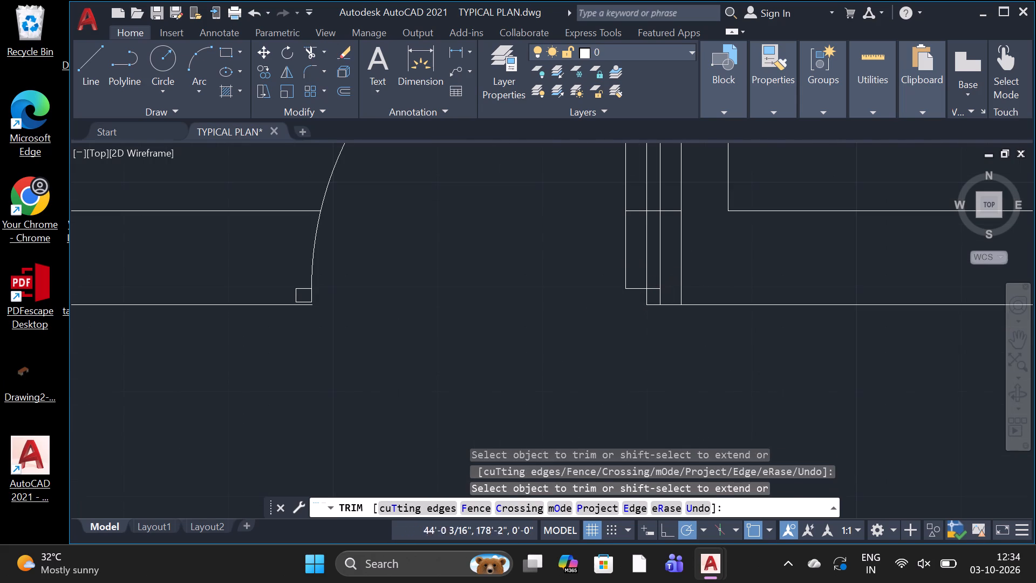
pyautogui.scroll(-2, 628, 308)
pyautogui.scroll(4, 632, 276)
pyautogui.scroll(2, 620, 333)
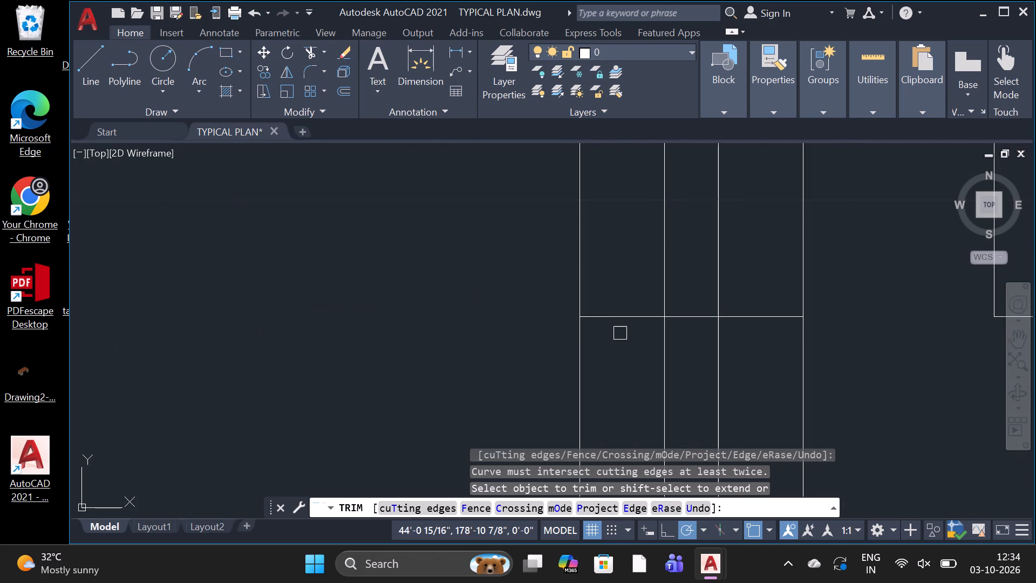
pyautogui.click(622, 320)
pyautogui.click(680, 317)
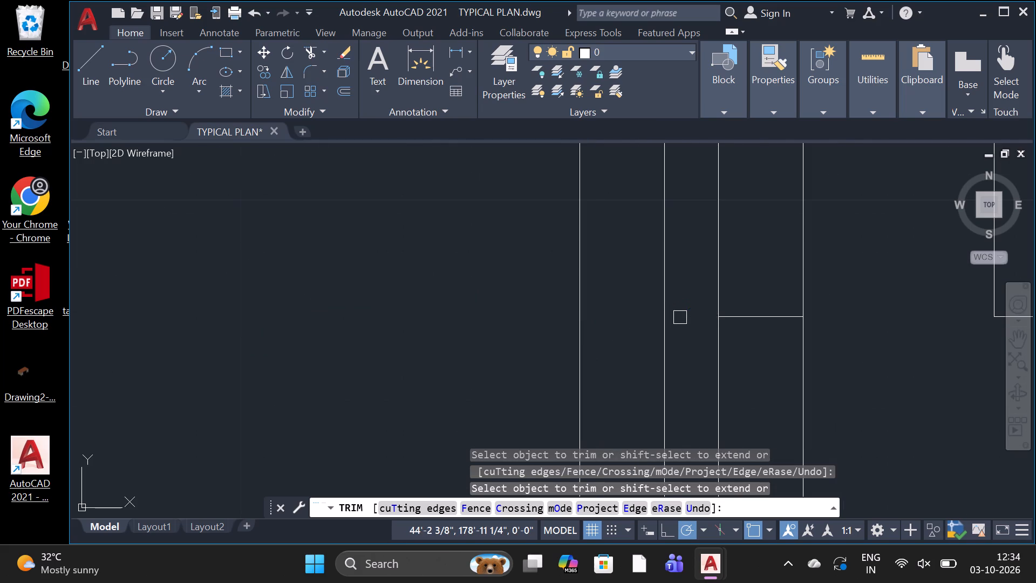
pyautogui.click(746, 319)
# Trim away the stray horizontal line below the leaf of the lower-left room's left-wall door, back to the jamb.
pyautogui.scroll(-3, 640, 330)
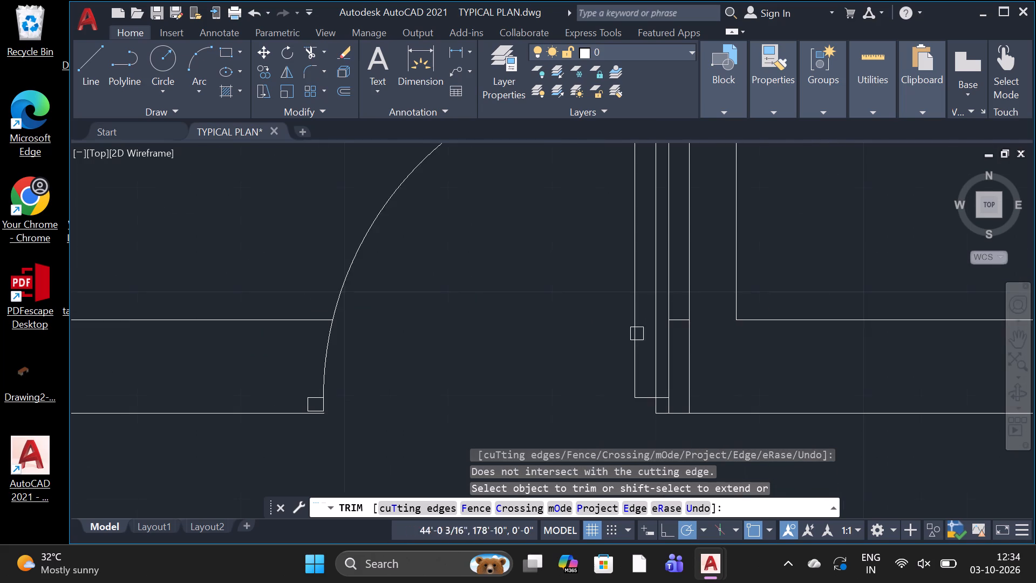
pyautogui.scroll(-2, 666, 310)
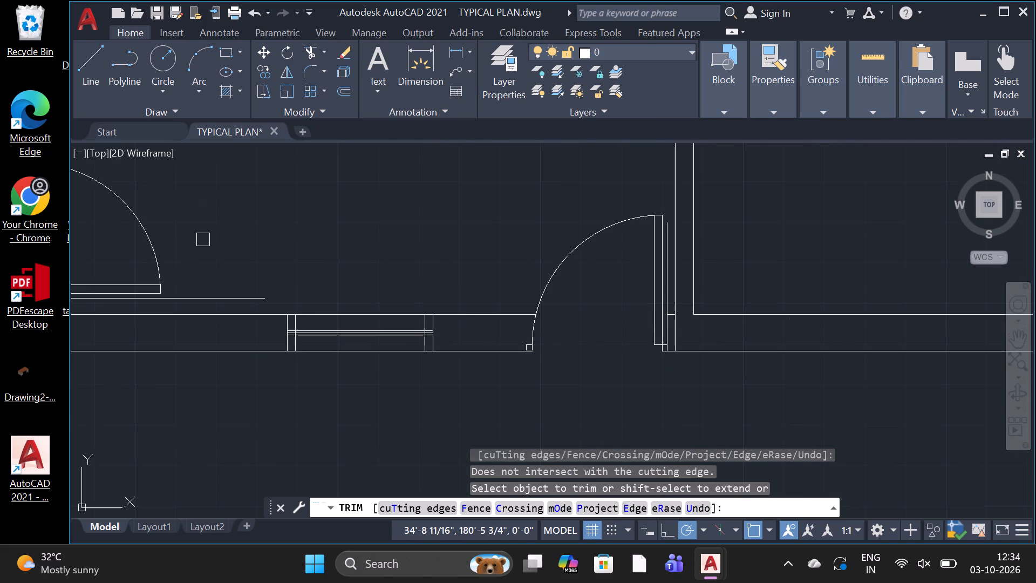
pyautogui.click(212, 295)
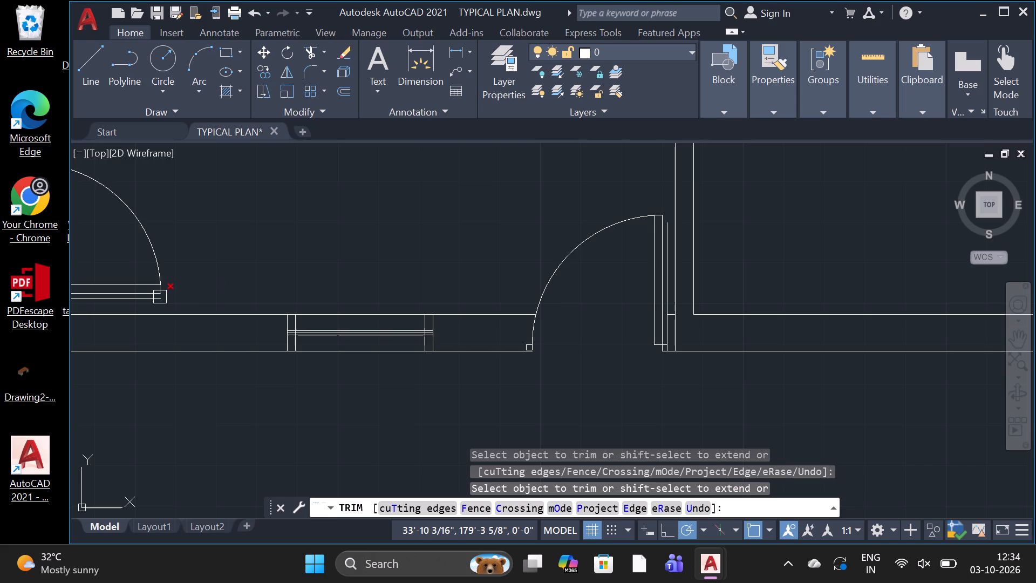
pyautogui.scroll(-4, 158, 298)
pyautogui.scroll(4, 151, 306)
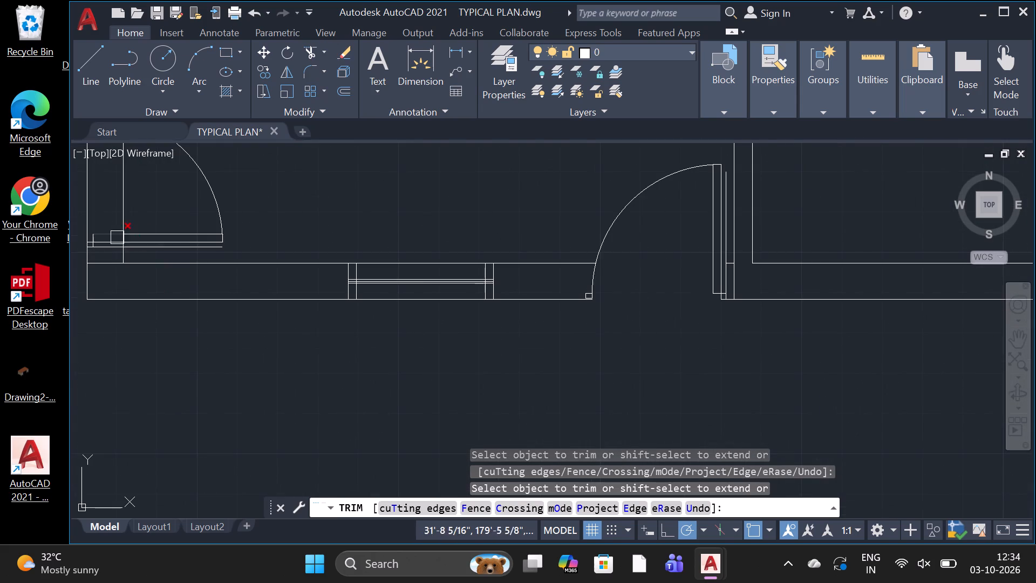
pyautogui.scroll(2, 108, 244)
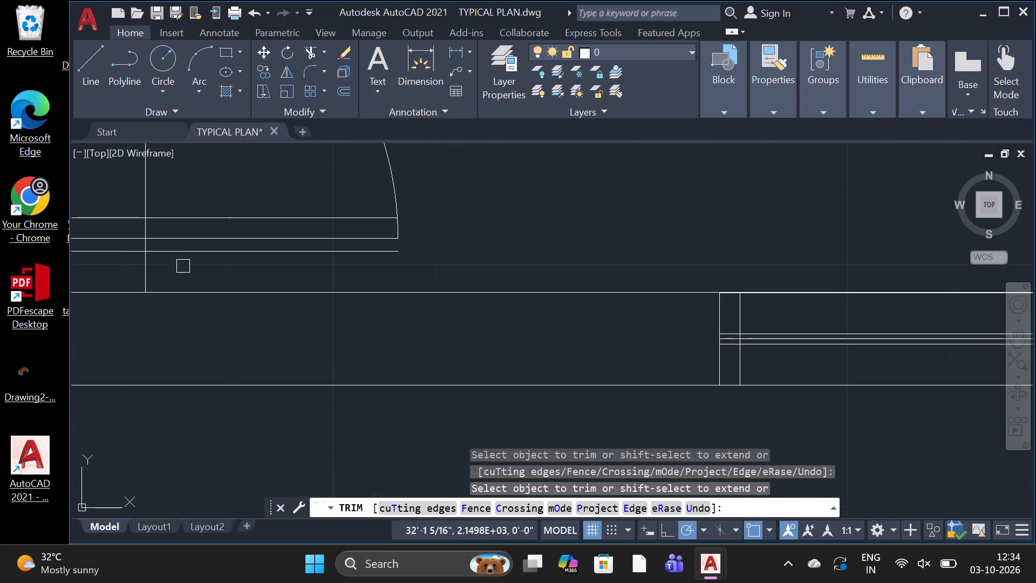
pyautogui.click(191, 254)
pyautogui.scroll(-2, 150, 256)
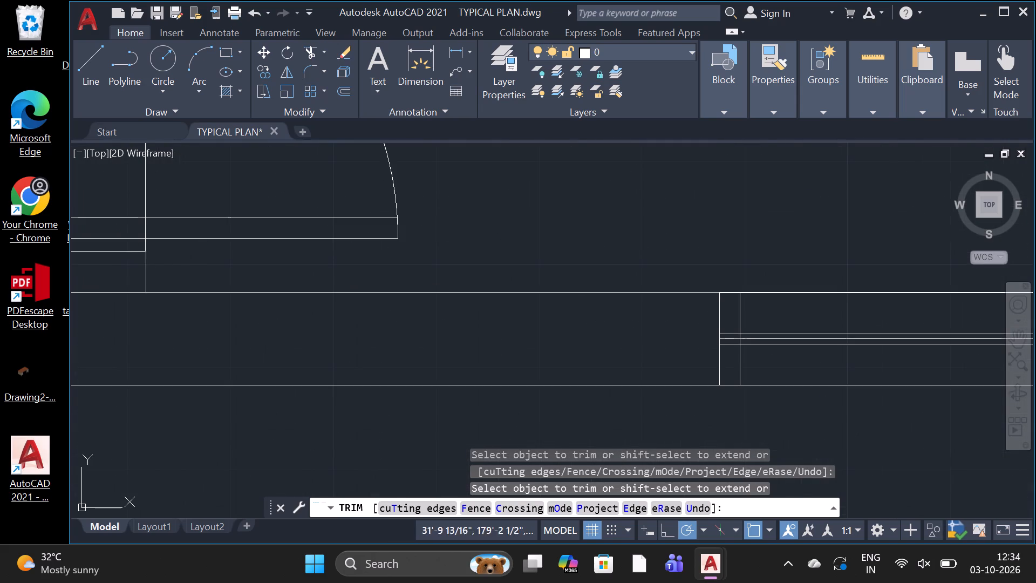
pyautogui.scroll(-1, 158, 251)
pyautogui.scroll(3, 141, 263)
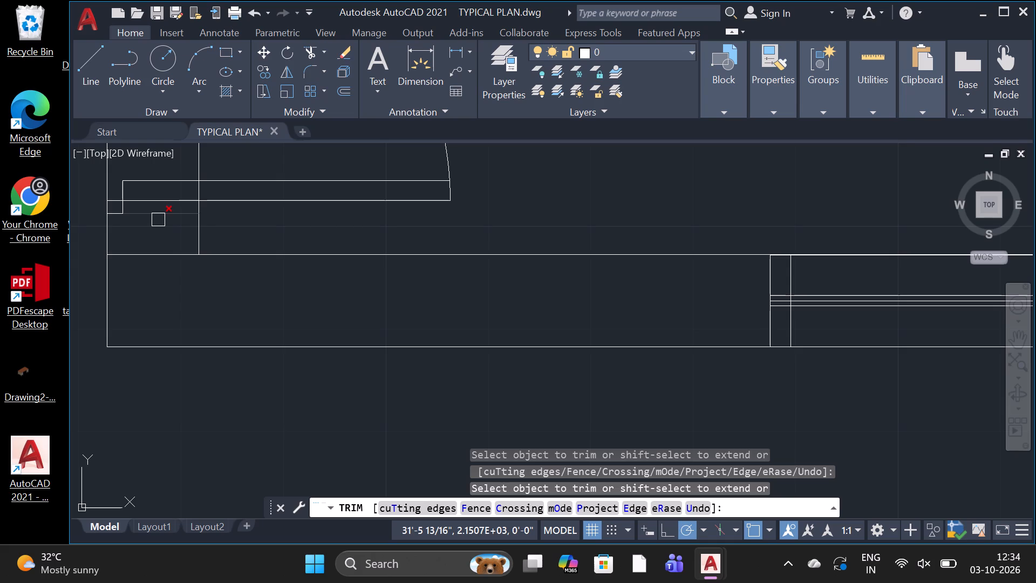
pyautogui.click(158, 220)
# Trim the inner wall line across the lower-left room's left-wall door opening, including its pieces crossing and below the door leaf.
pyautogui.scroll(-6, 154, 220)
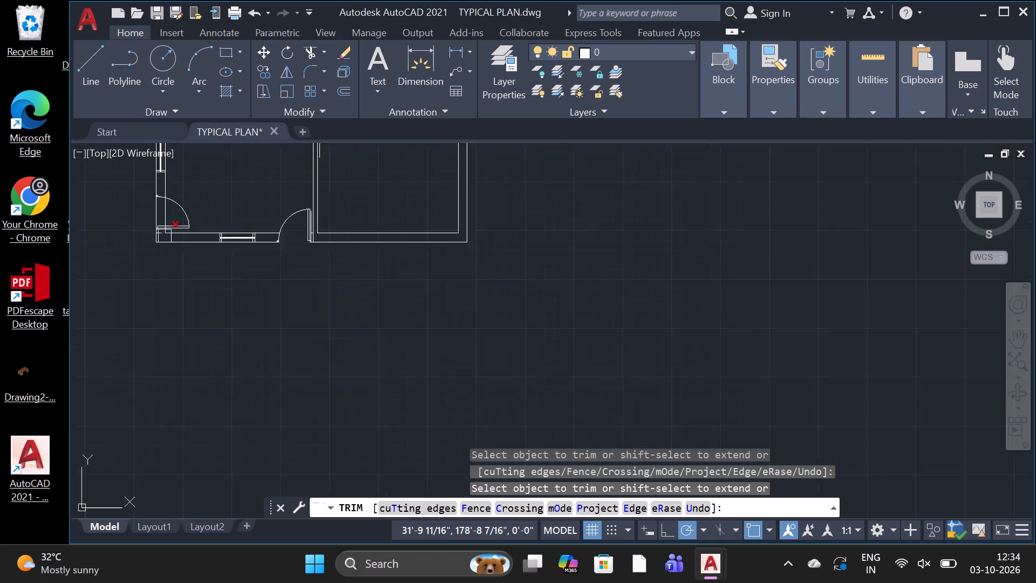
pyautogui.scroll(3, 146, 219)
pyautogui.scroll(2, 186, 245)
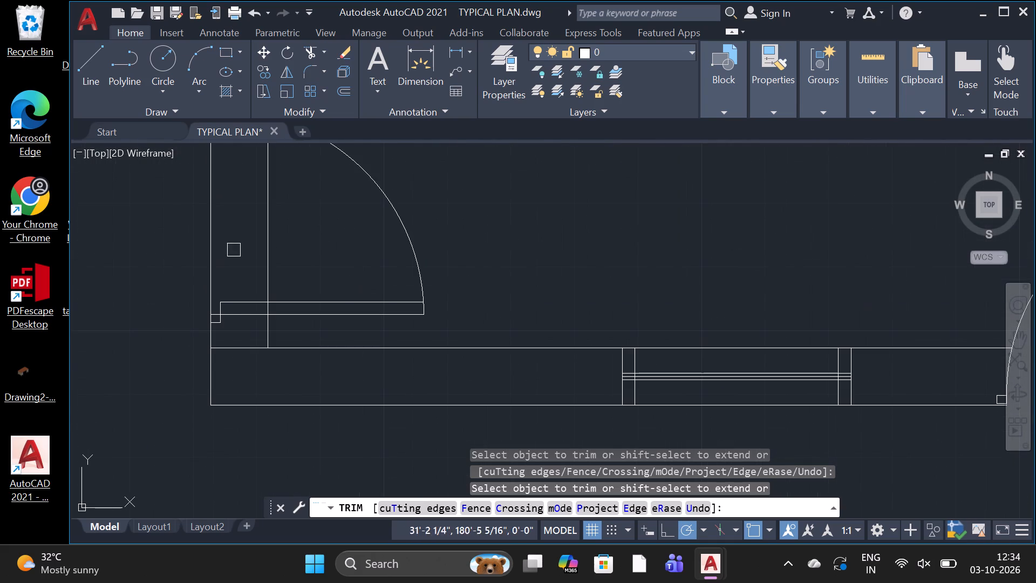
pyautogui.click(264, 327)
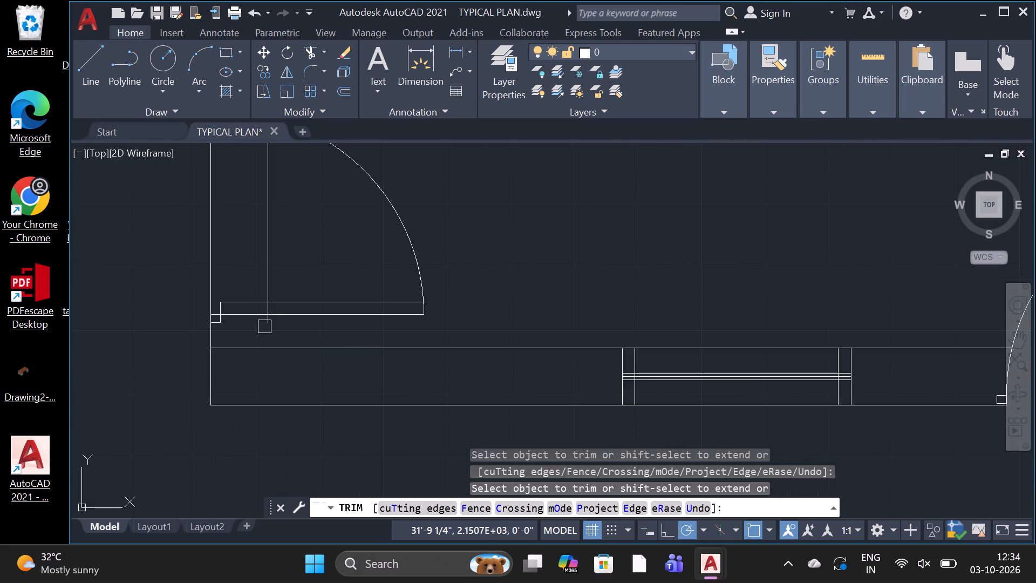
pyautogui.click(270, 262)
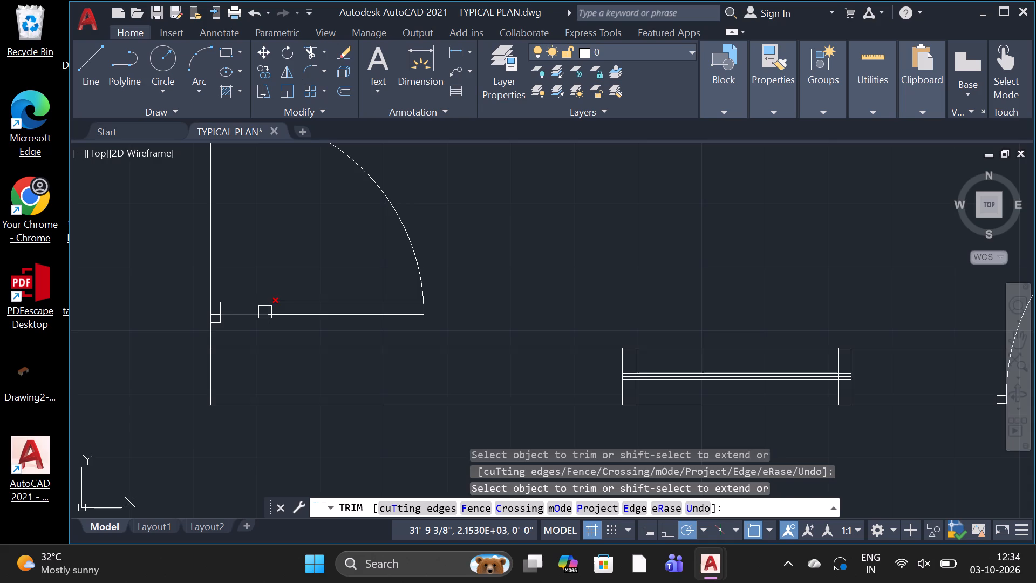
pyautogui.scroll(3, 265, 314)
pyautogui.click(268, 287)
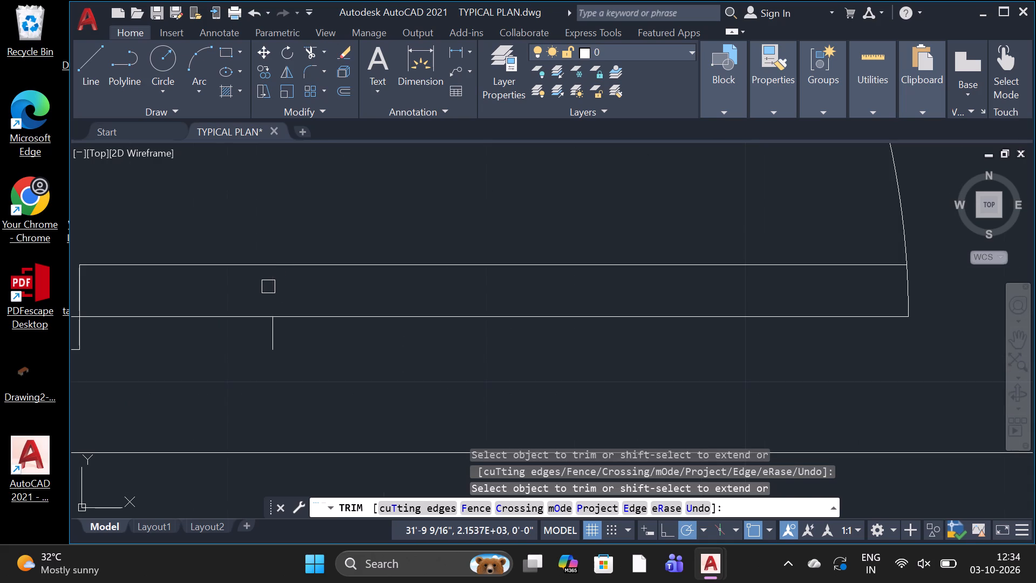
pyautogui.click(271, 337)
# Trim the outer wall line across the lower-left room's left-wall door opening, including its stub at the lower jamb.
pyautogui.scroll(-2, 306, 284)
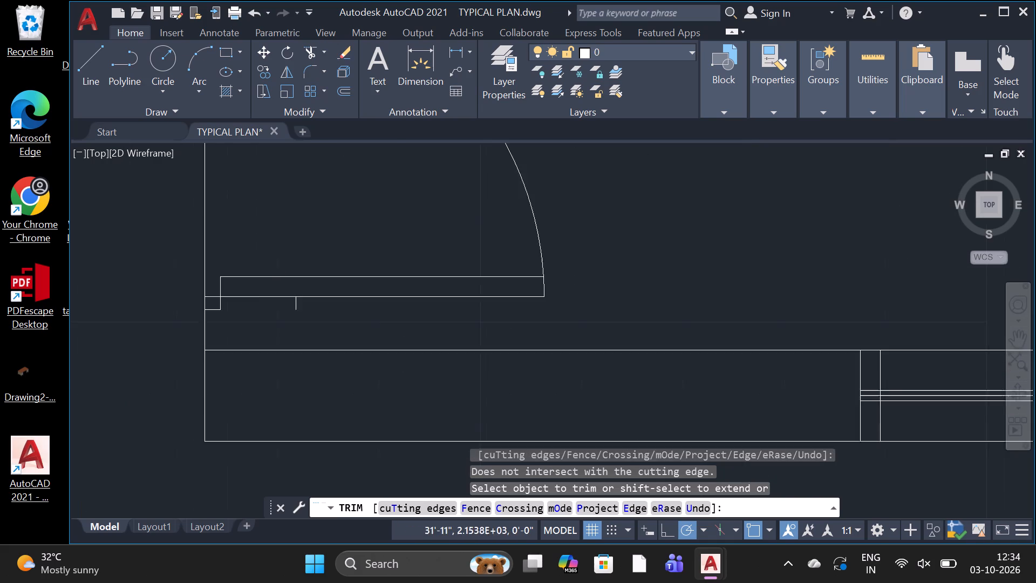
pyautogui.scroll(-1, 321, 283)
pyautogui.click(257, 246)
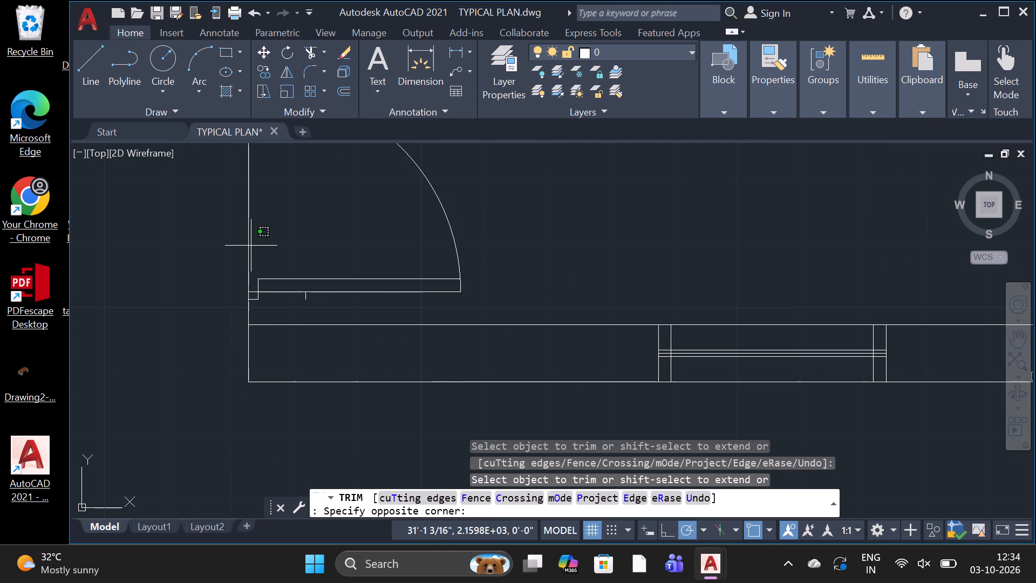
pyautogui.click(251, 246)
pyautogui.click(246, 247)
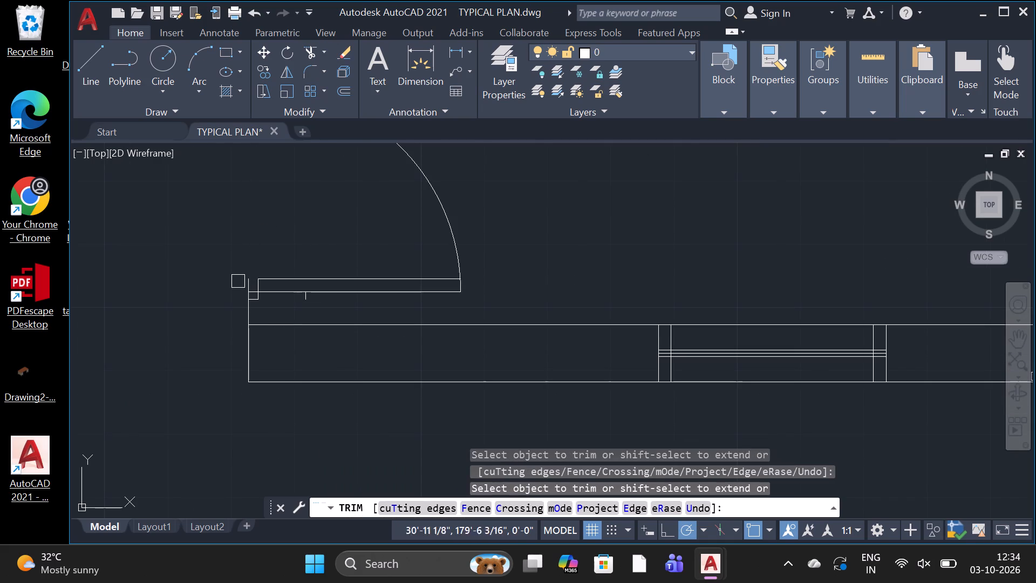
pyautogui.scroll(3, 238, 283)
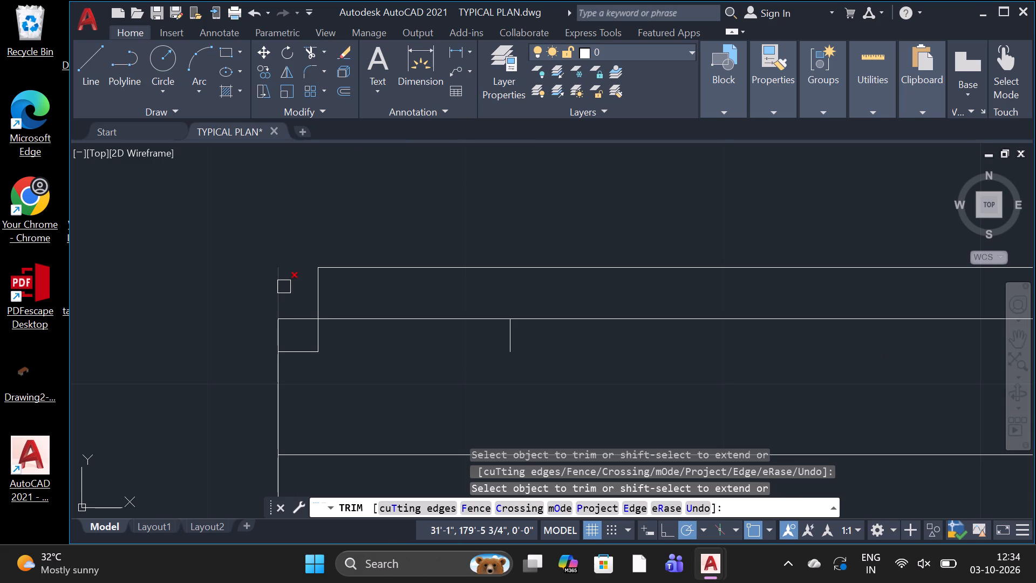
pyautogui.click(283, 287)
# Trim both lines of the middle-left room's bottom wall across the opening, back to the right wall of the small room below.
pyautogui.scroll(-5, 283, 287)
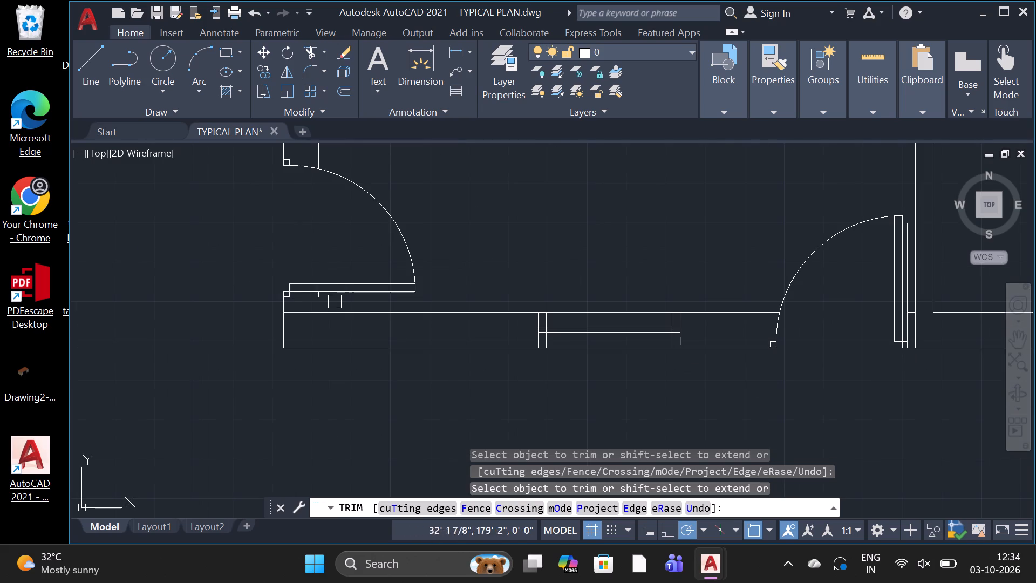
pyautogui.scroll(-5, 367, 280)
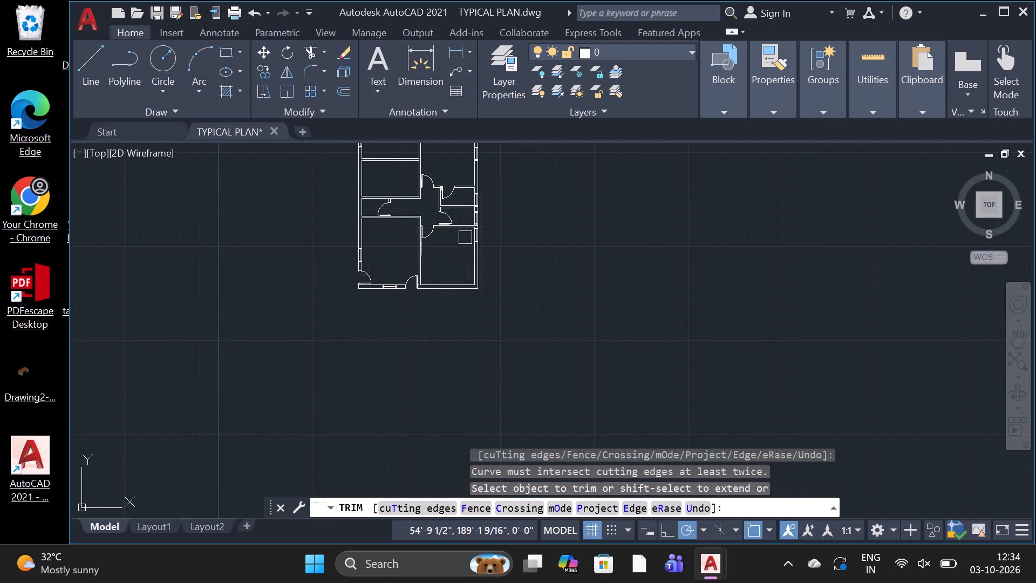
pyautogui.scroll(-3, 465, 238)
pyautogui.scroll(4, 447, 219)
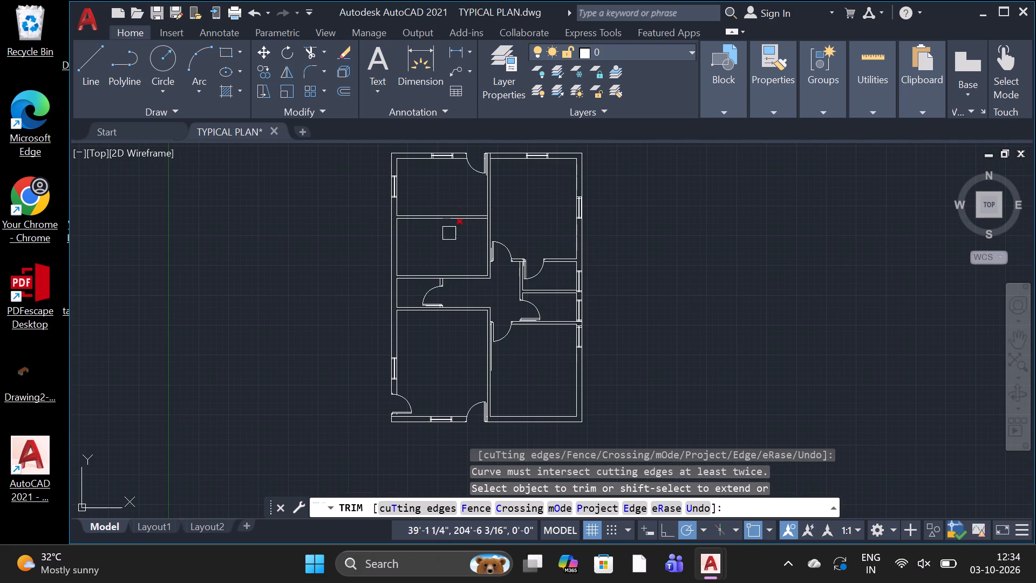
pyautogui.click(460, 279)
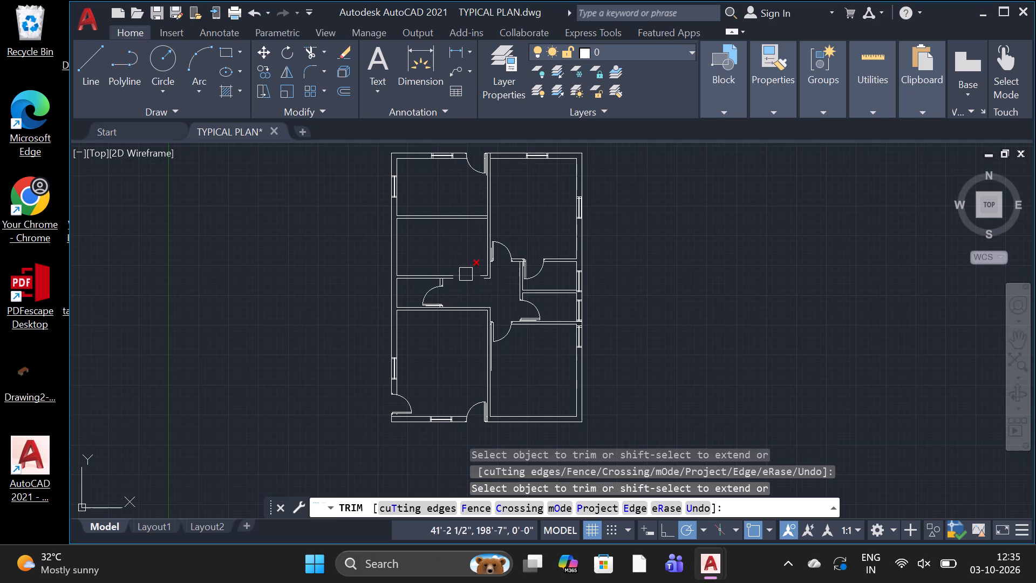
pyautogui.click(466, 274)
pyautogui.scroll(3, 459, 282)
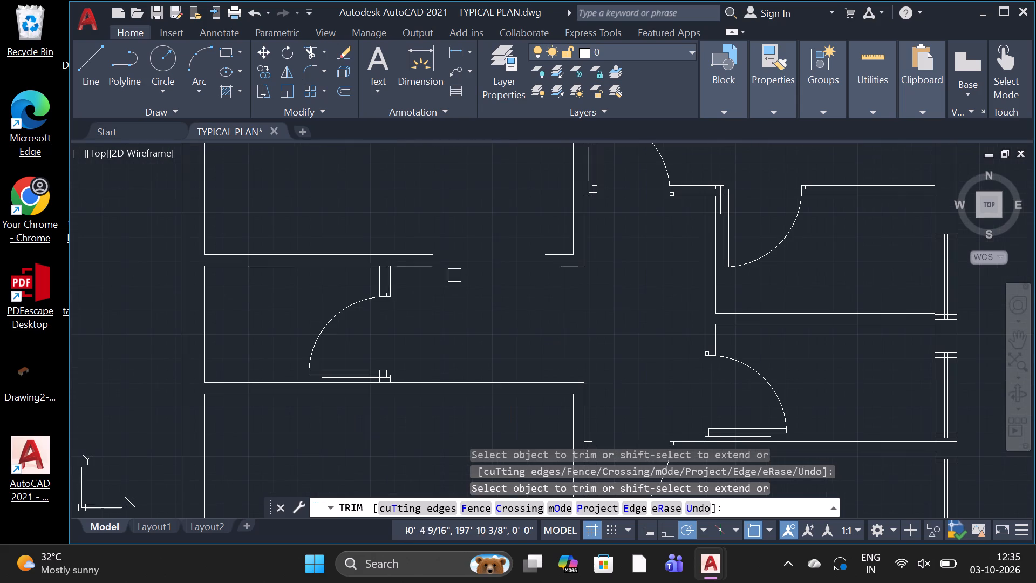
pyautogui.click(416, 268)
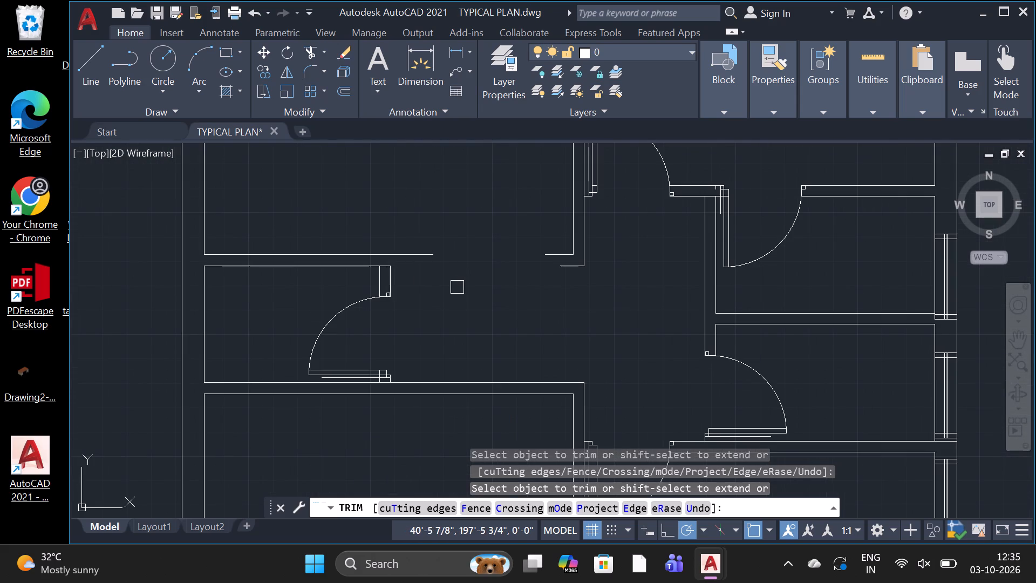
pyautogui.hotkey('ctrl', 'z')
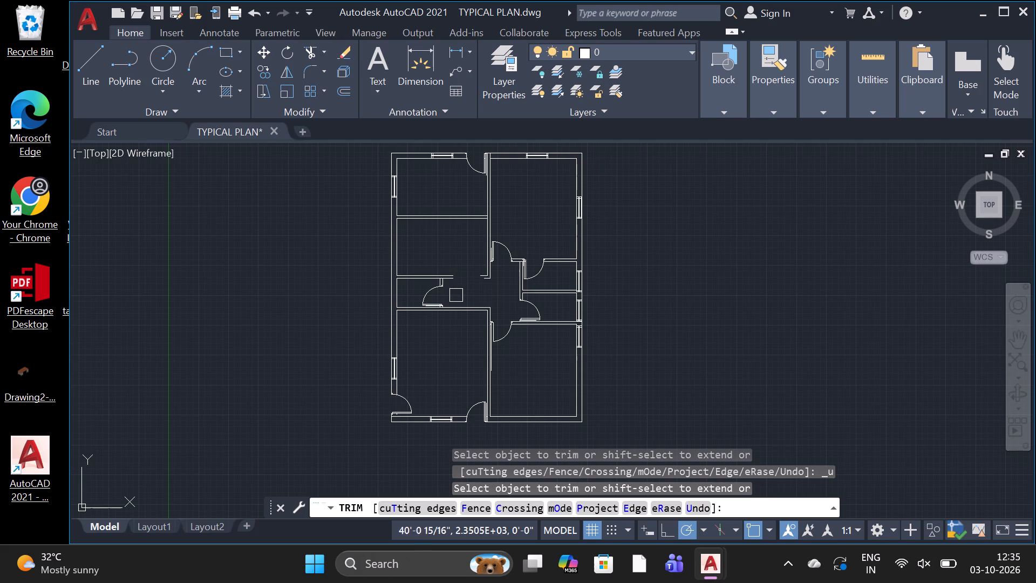
pyautogui.scroll(2, 458, 276)
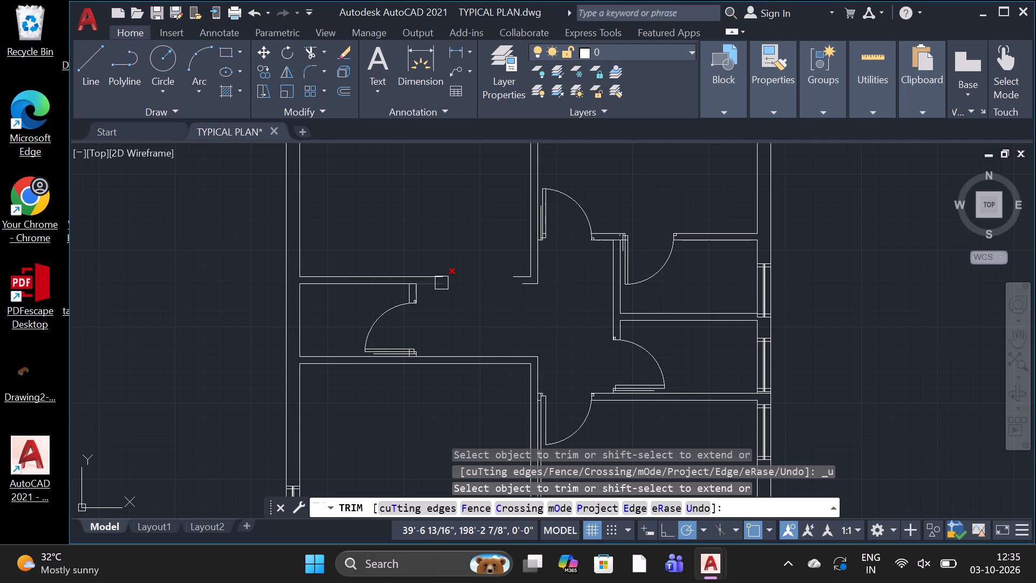
pyautogui.click(441, 283)
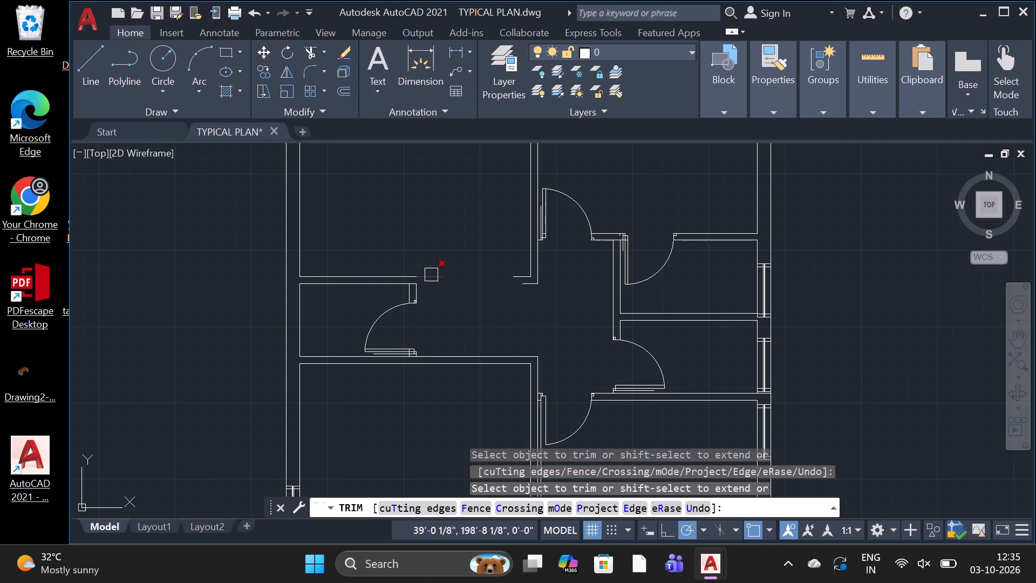
pyautogui.click(431, 275)
# Trim the lower line's stub at the right end of the middle-left room's bottom wall opening, and try trimming the upper line's stub.
pyautogui.click(518, 280)
pyautogui.moveTo(528, 247); pyautogui.dragTo(524, 254)
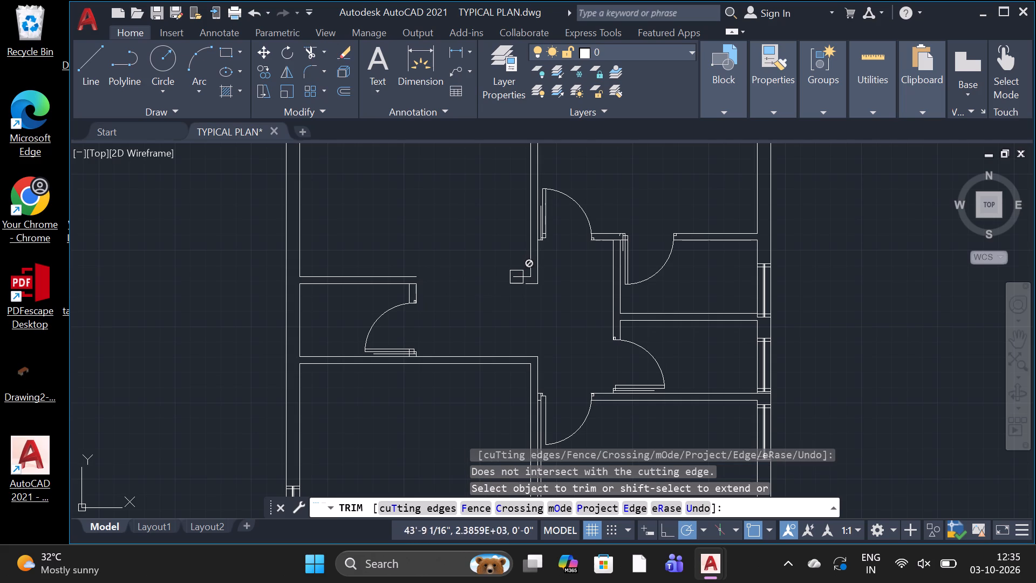
pyautogui.doubleClick(516, 277)
pyautogui.click(521, 282)
pyautogui.doubleClick(518, 277)
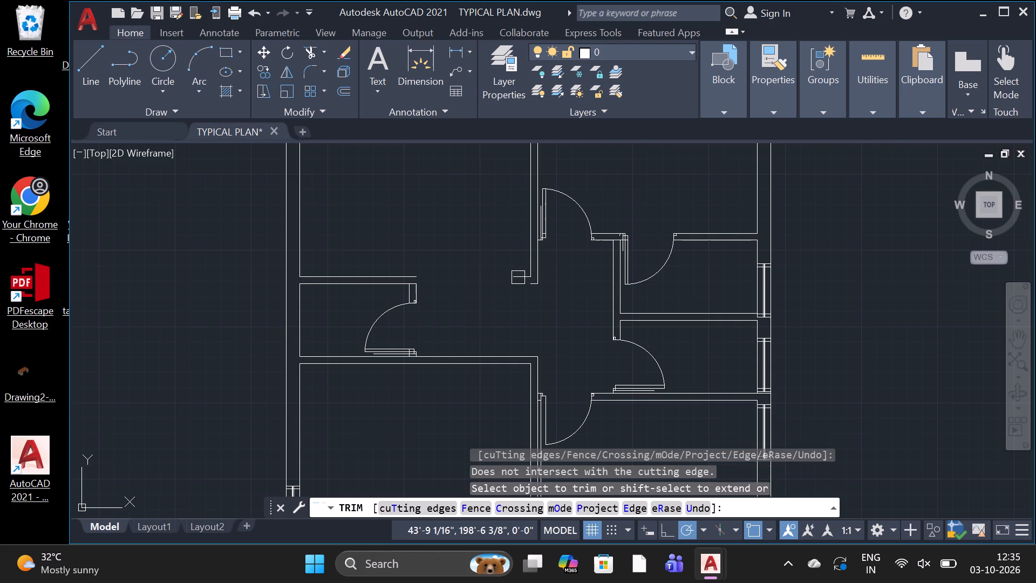
# Trim the stray vertical line beside the door leaf of the upper-right room's bottom-left door.
pyautogui.scroll(-3, 510, 280)
pyautogui.scroll(3, 510, 239)
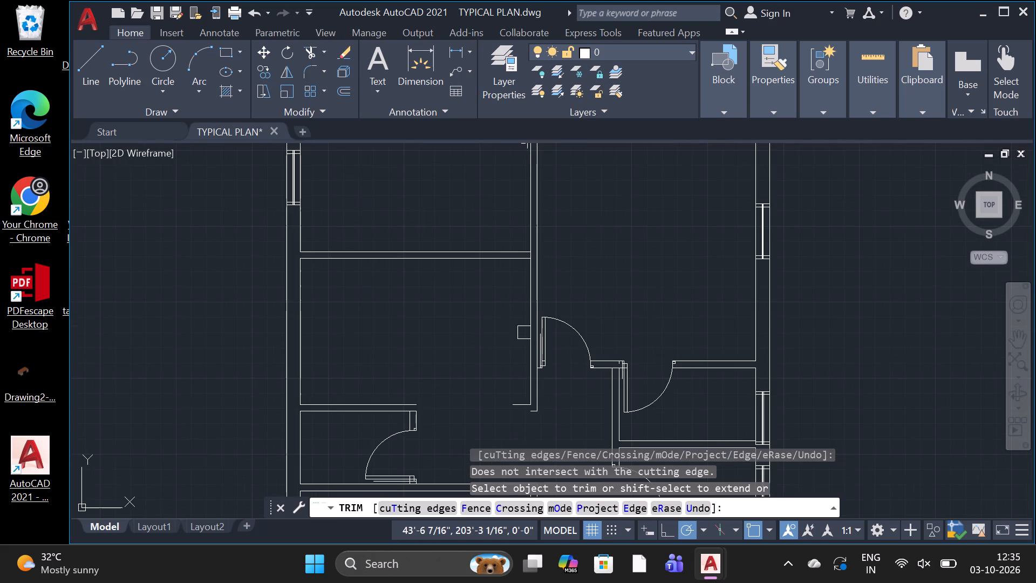
pyautogui.scroll(5, 535, 342)
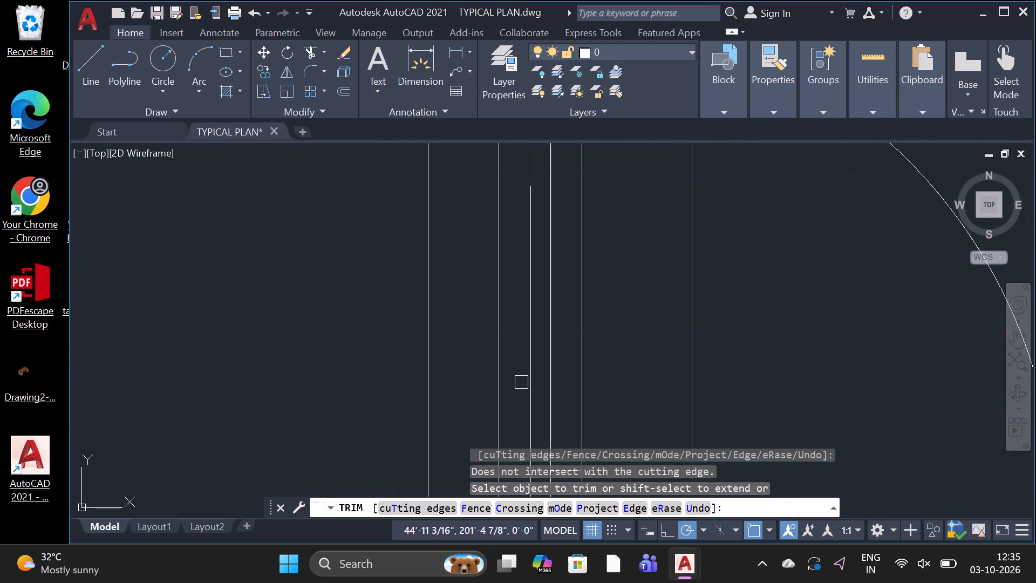
pyautogui.click(533, 371)
pyautogui.scroll(-3, 523, 332)
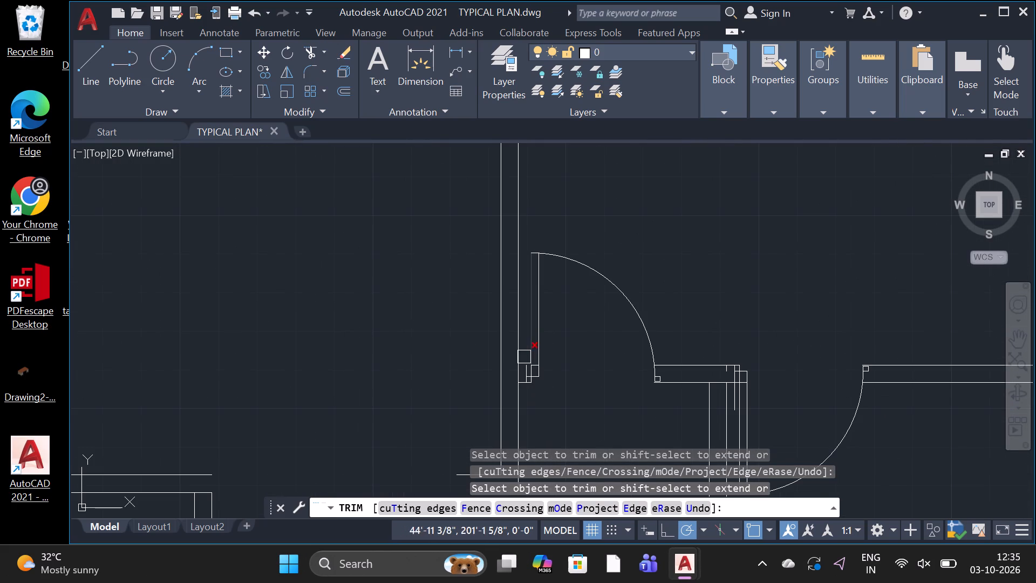
# Trim the vertical stub above the left jamb of the upper-right room's bottom-left door.
pyautogui.scroll(3, 522, 389)
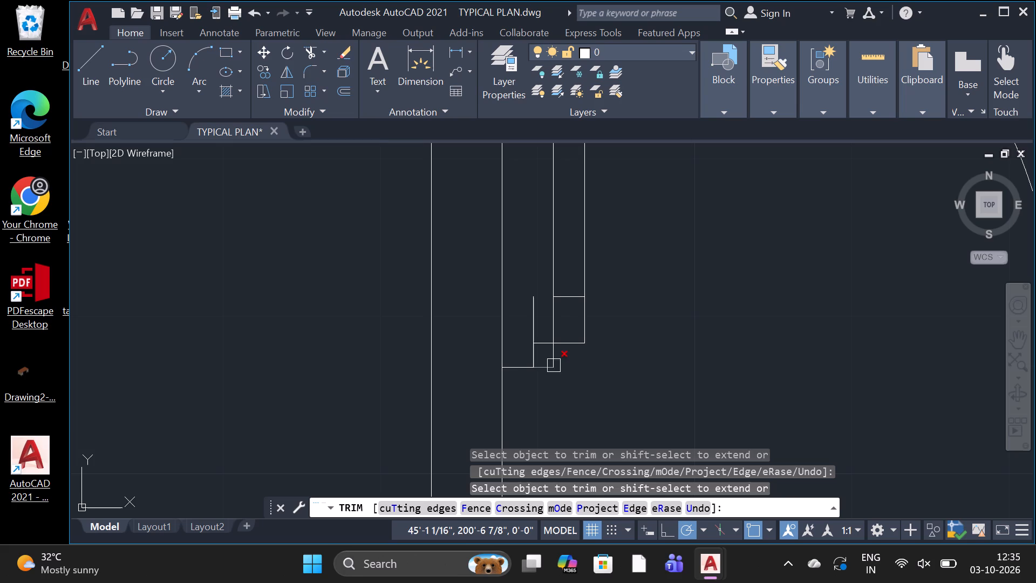
pyautogui.scroll(2, 536, 355)
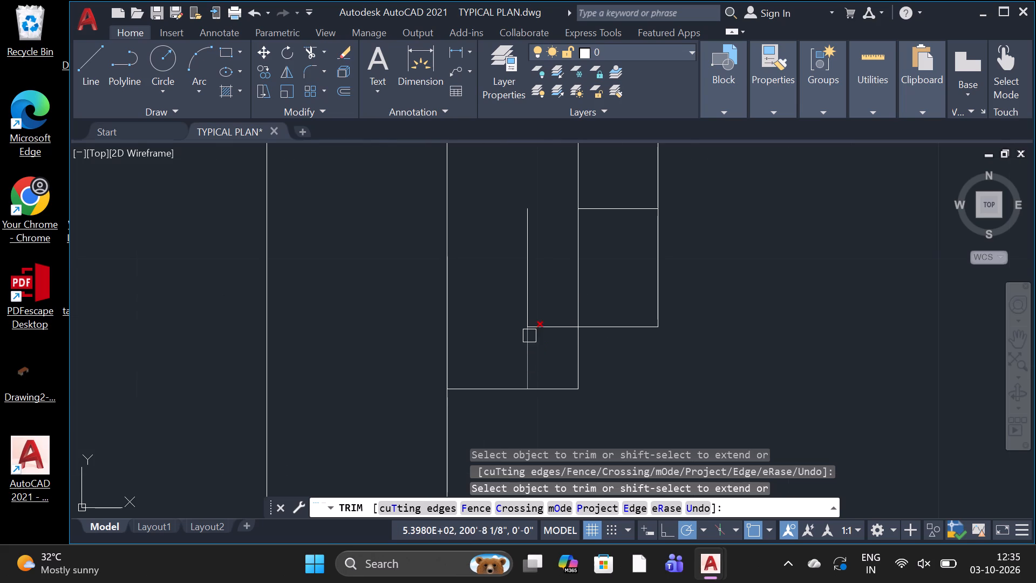
pyautogui.click(527, 283)
# Trim the stray vertical line beside the hinge-side jamb of the adjacent small room's top-left door, including its piece within the wall.
pyautogui.scroll(-5, 527, 283)
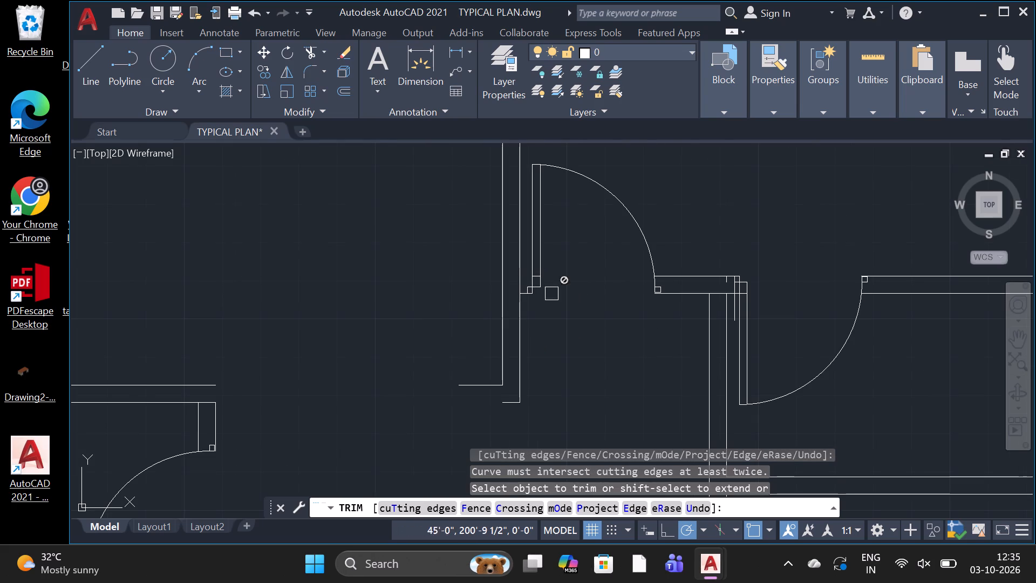
pyautogui.scroll(3, 737, 327)
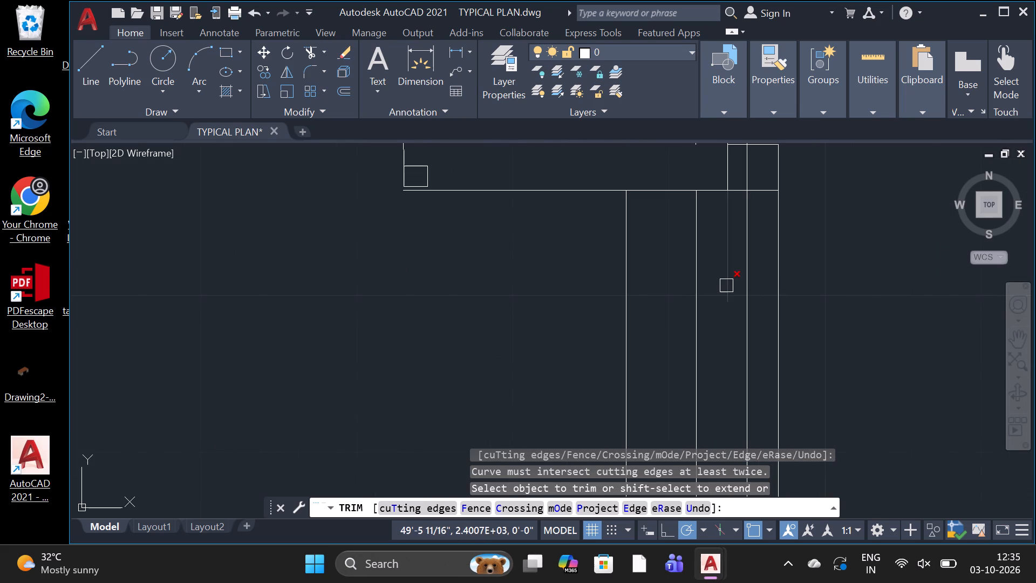
pyautogui.click(726, 286)
pyautogui.click(728, 176)
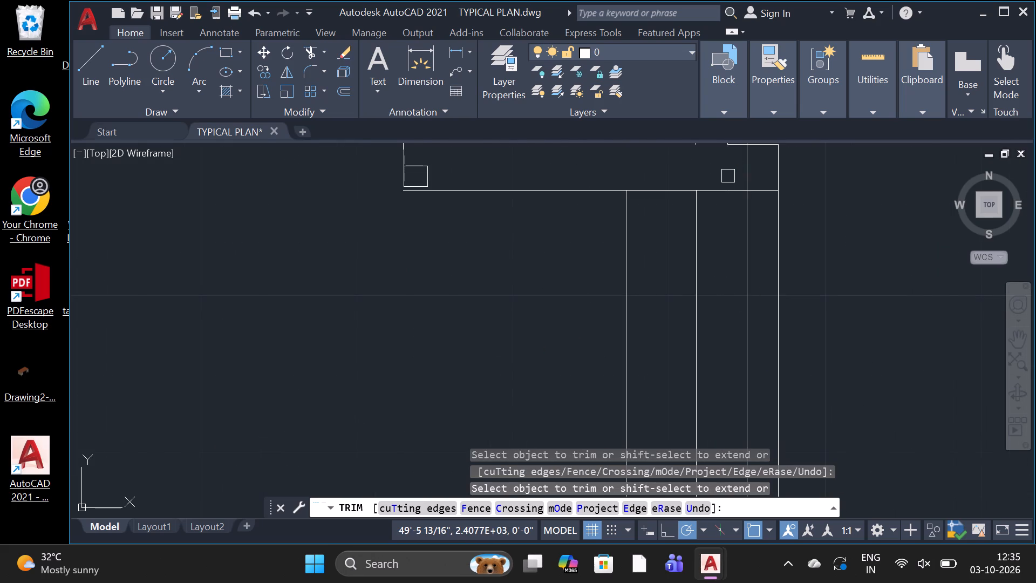
# Trim the stray horizontal line beneath the door leaf of the lower small room on the plan's right side.
pyautogui.scroll(-3, 735, 241)
pyautogui.scroll(-2, 770, 327)
pyautogui.scroll(-2, 782, 390)
pyautogui.scroll(2, 775, 432)
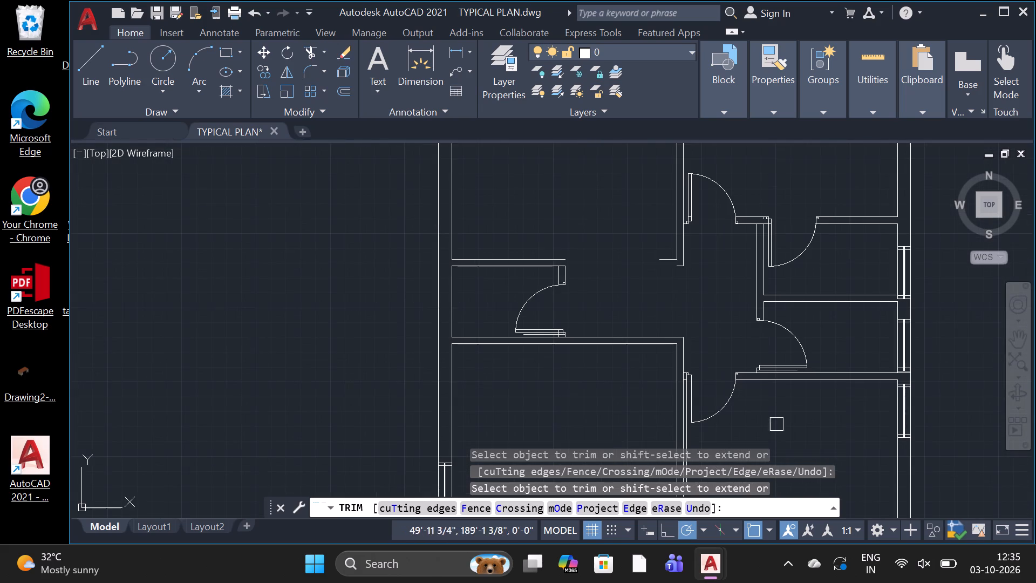
pyautogui.scroll(3, 781, 391)
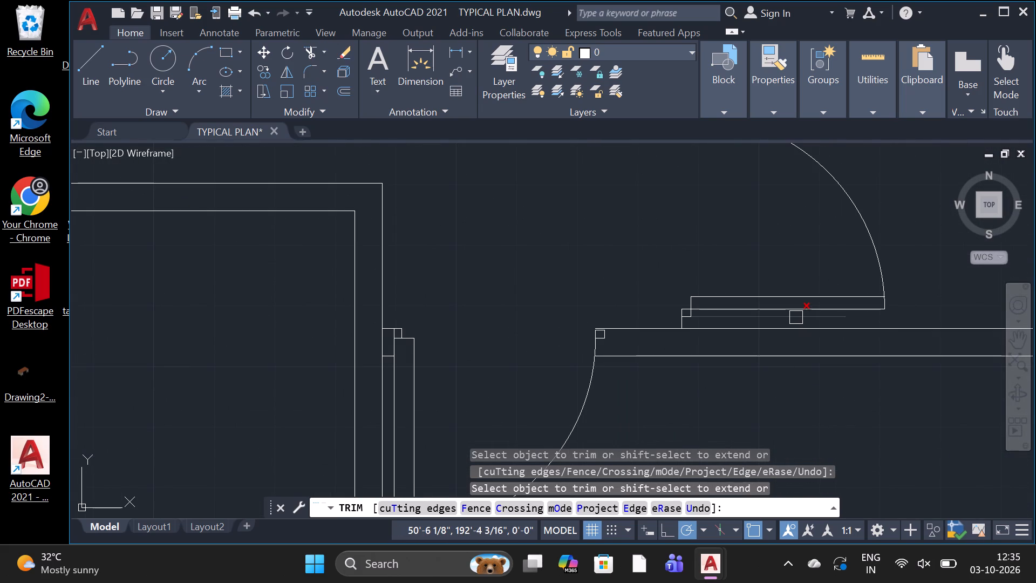
pyautogui.click(796, 317)
# Trim the stray vertical line beside the lower-left room's bottom-right door leaf down to the jamb, and try trimming the short horizontal stub there.
pyautogui.scroll(-2, 660, 337)
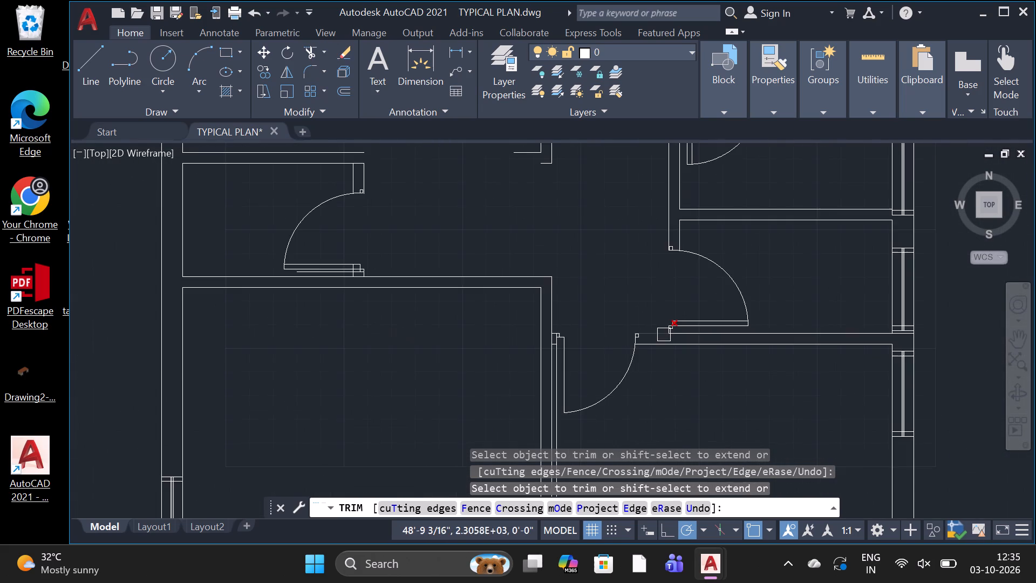
pyautogui.scroll(-2, 667, 331)
pyautogui.scroll(-3, 715, 352)
pyautogui.scroll(2, 705, 413)
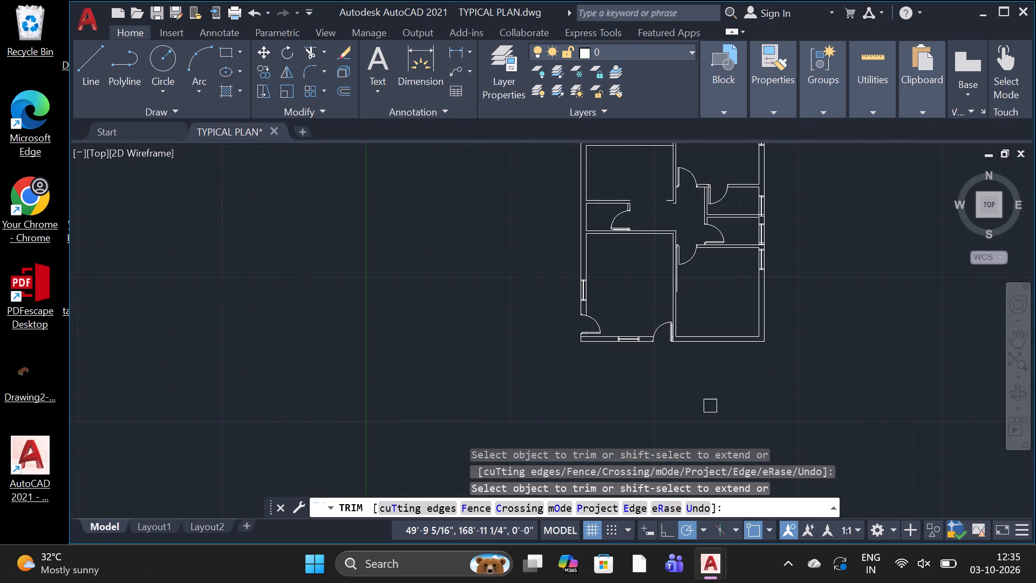
pyautogui.scroll(1, 710, 406)
pyautogui.scroll(3, 647, 290)
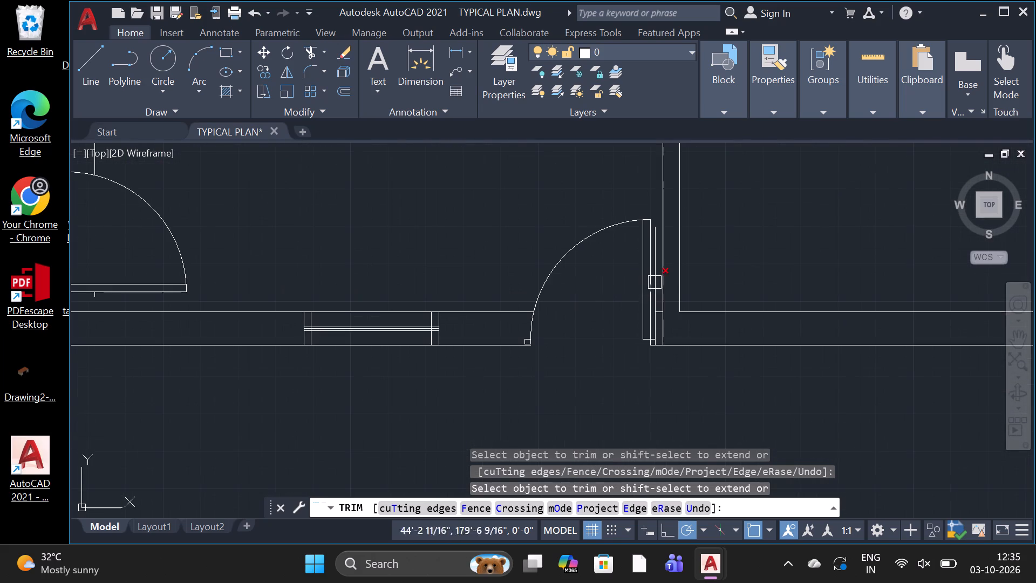
pyautogui.scroll(3, 655, 282)
pyautogui.scroll(-2, 646, 290)
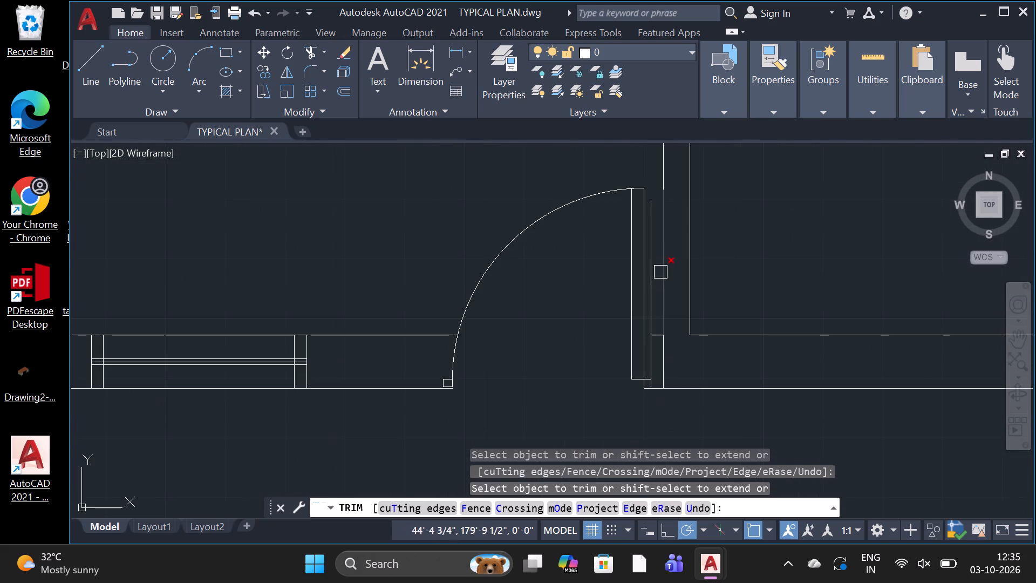
pyautogui.click(652, 271)
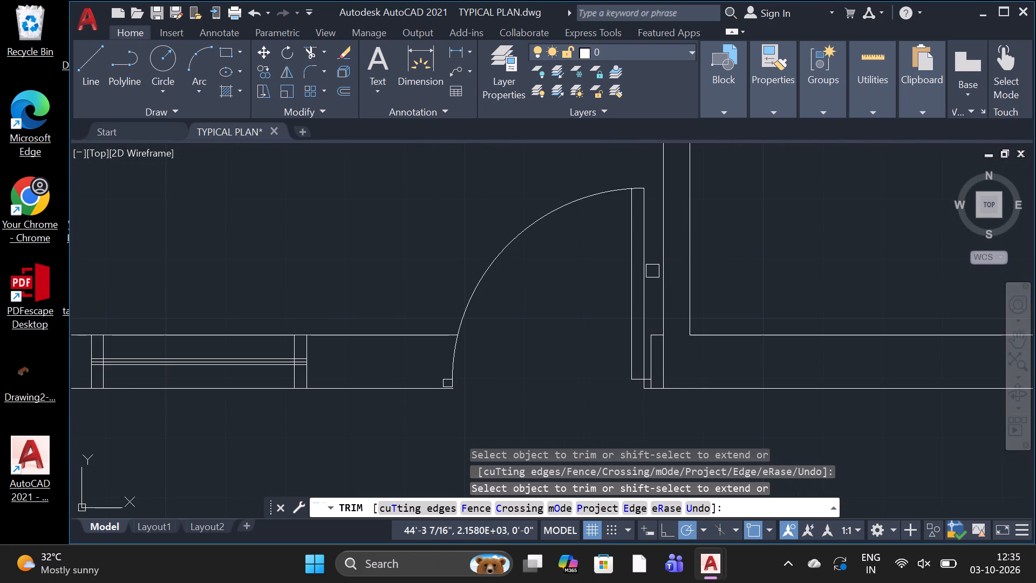
pyautogui.scroll(1, 665, 378)
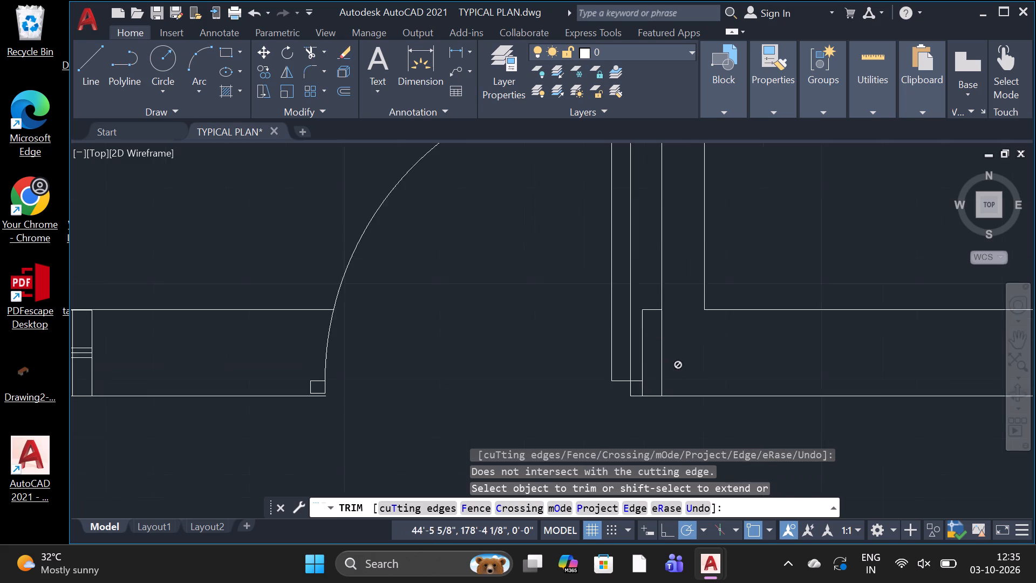
pyautogui.scroll(1, 665, 378)
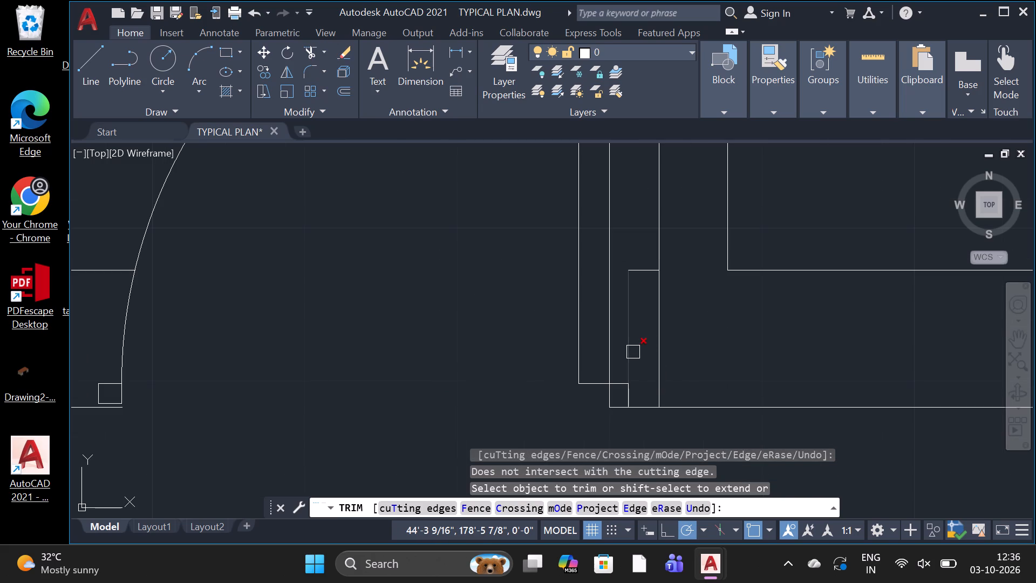
pyautogui.click(633, 352)
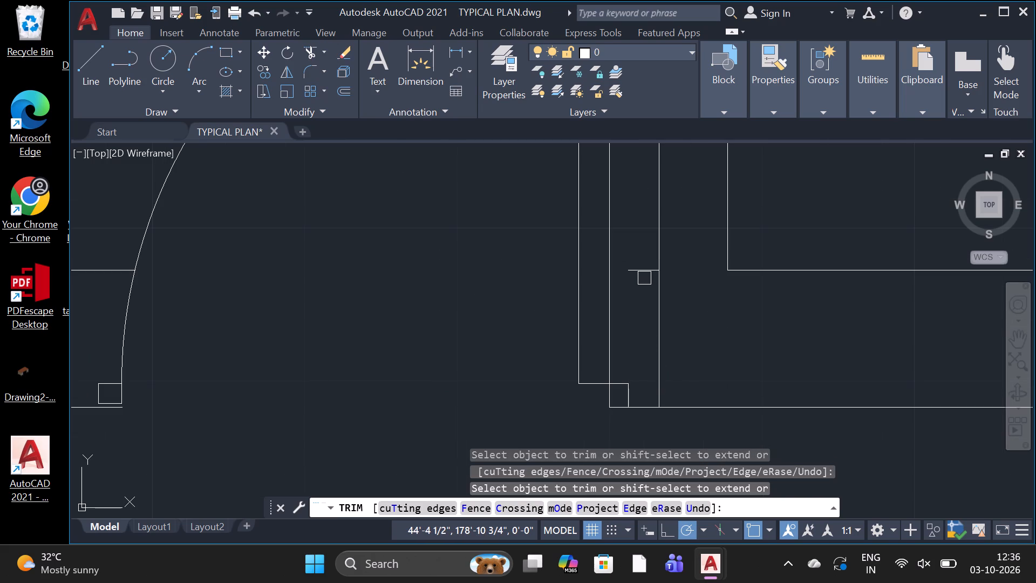
pyautogui.click(645, 275)
# Trim the stray vertical line along the lower-right room's left wall up to the door leaf's end, and erase its leftover piece.
pyautogui.scroll(-4, 645, 275)
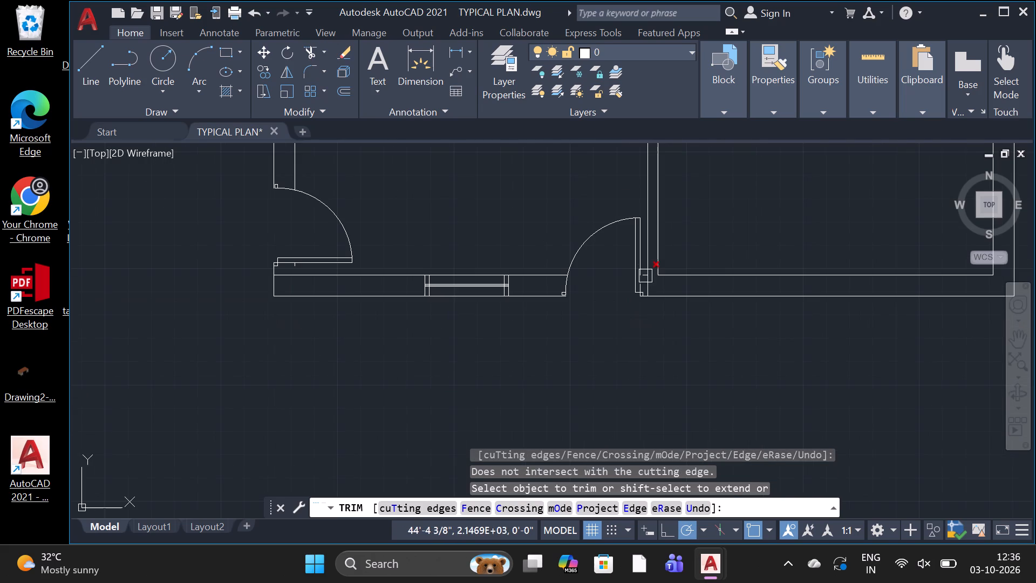
pyautogui.scroll(-5, 667, 352)
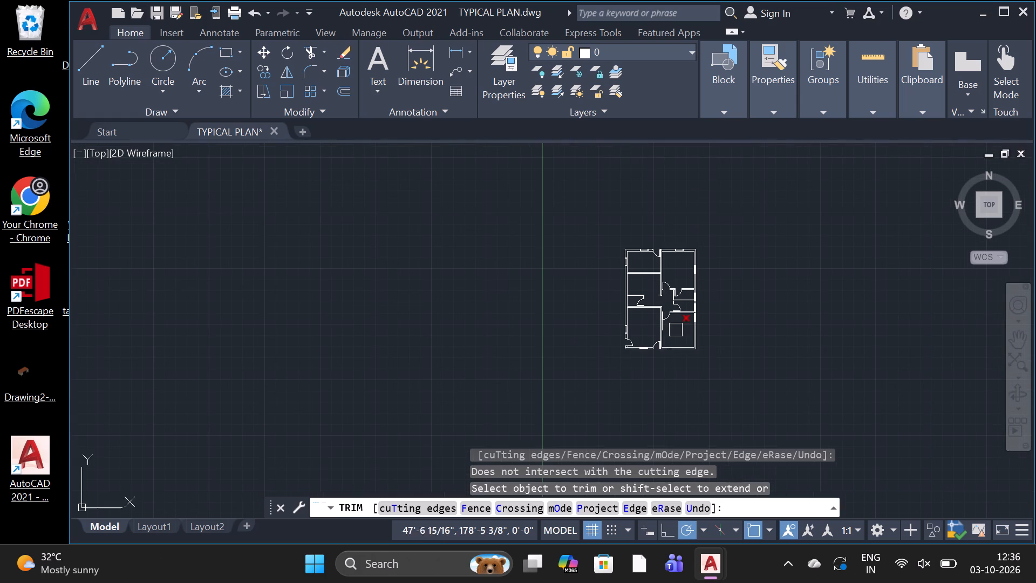
pyautogui.scroll(2, 662, 214)
pyautogui.scroll(-2, 662, 214)
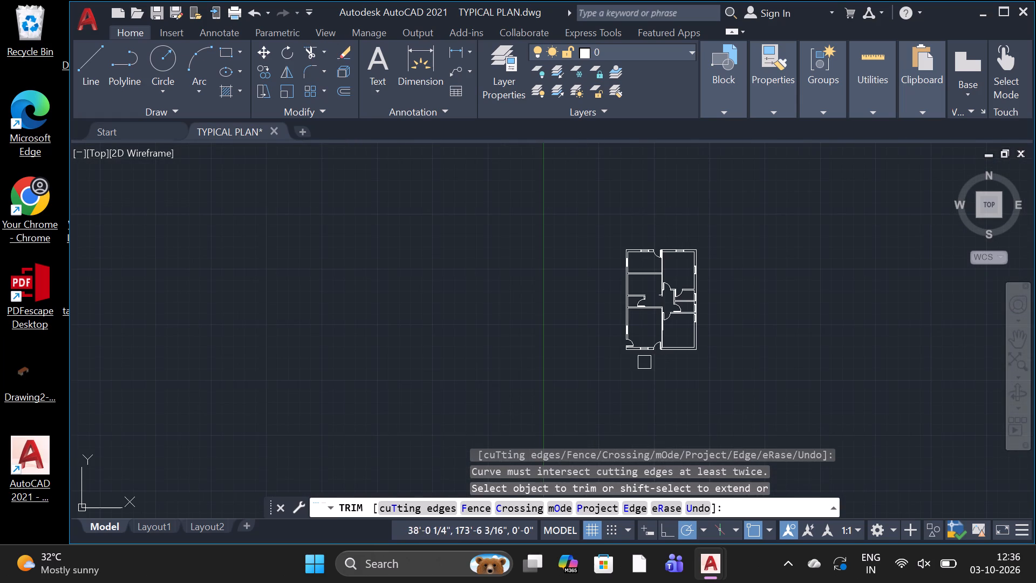
pyautogui.scroll(2, 644, 362)
pyautogui.scroll(3, 699, 282)
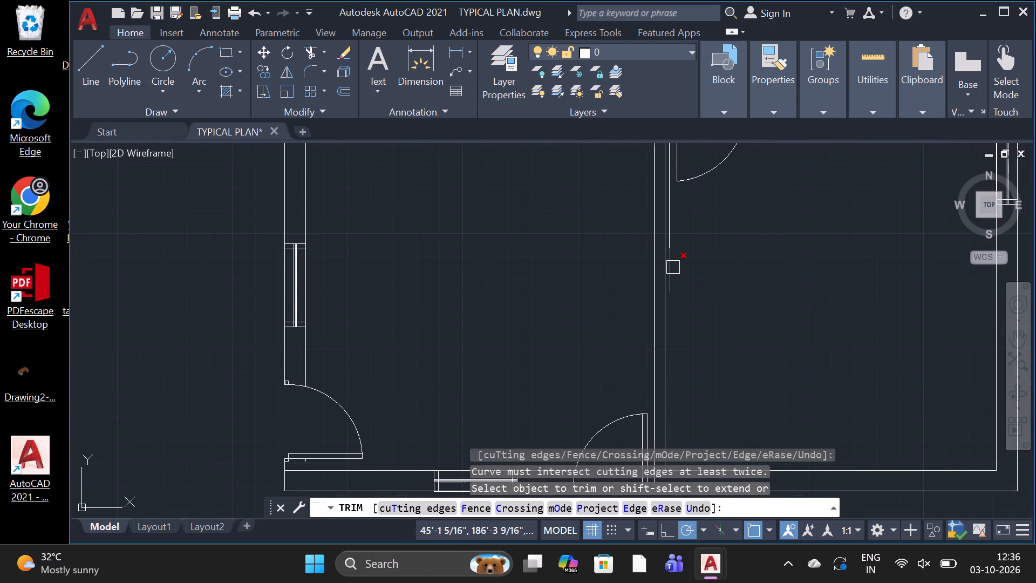
pyautogui.scroll(2, 673, 267)
pyautogui.click(666, 275)
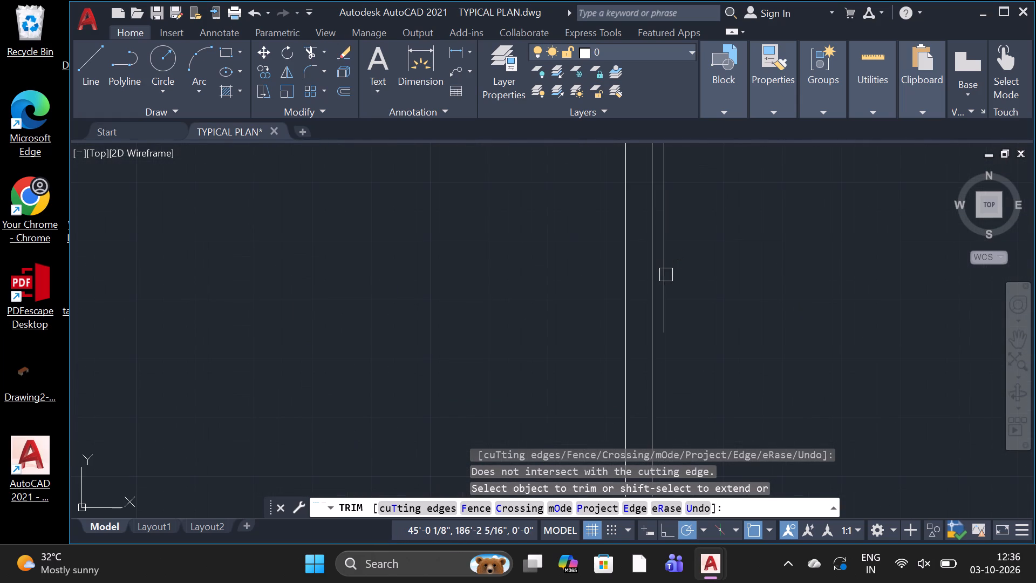
pyautogui.scroll(-3, 666, 275)
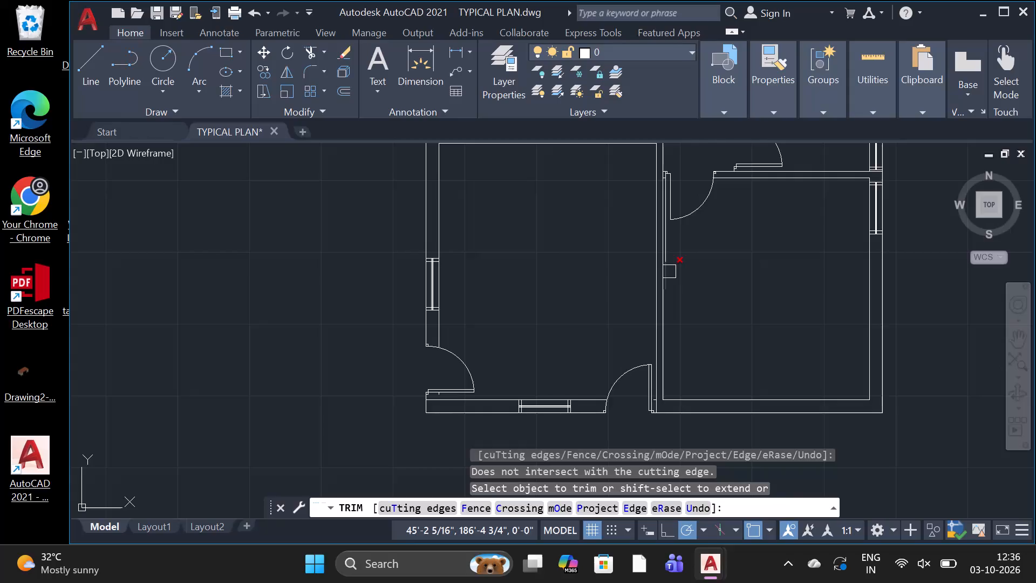
pyautogui.click(669, 272)
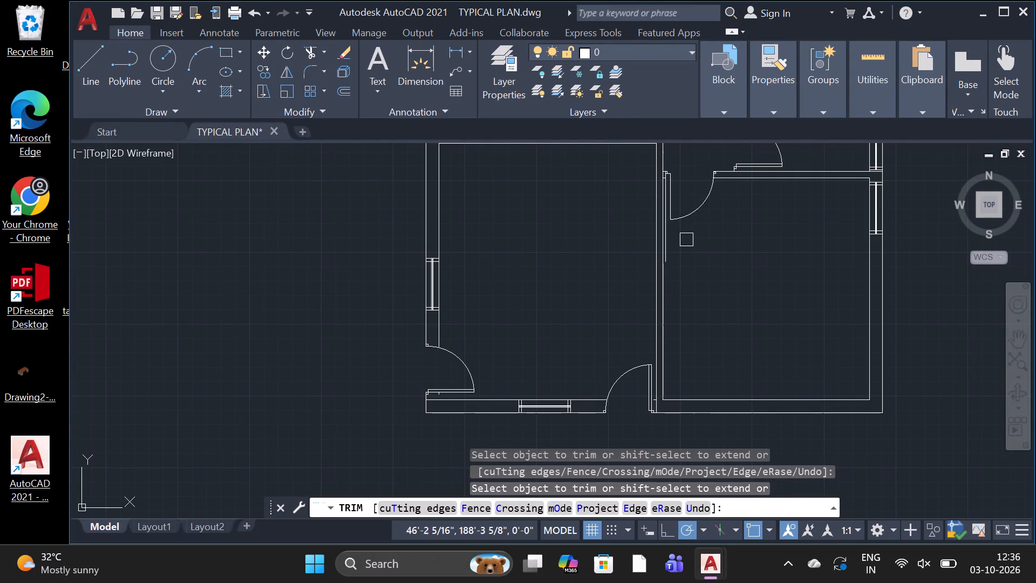
pyautogui.scroll(2, 670, 242)
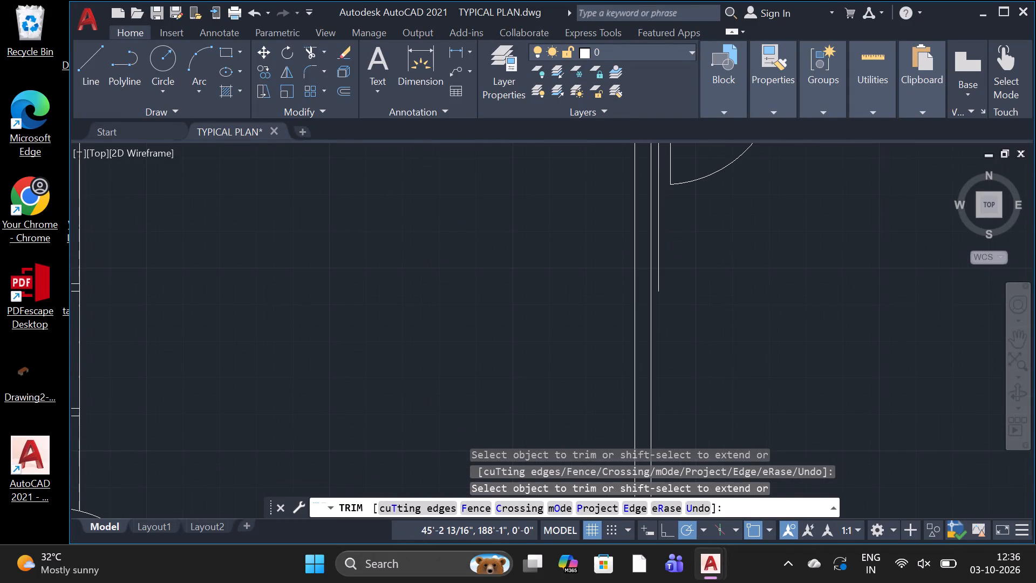
pyautogui.click(663, 259)
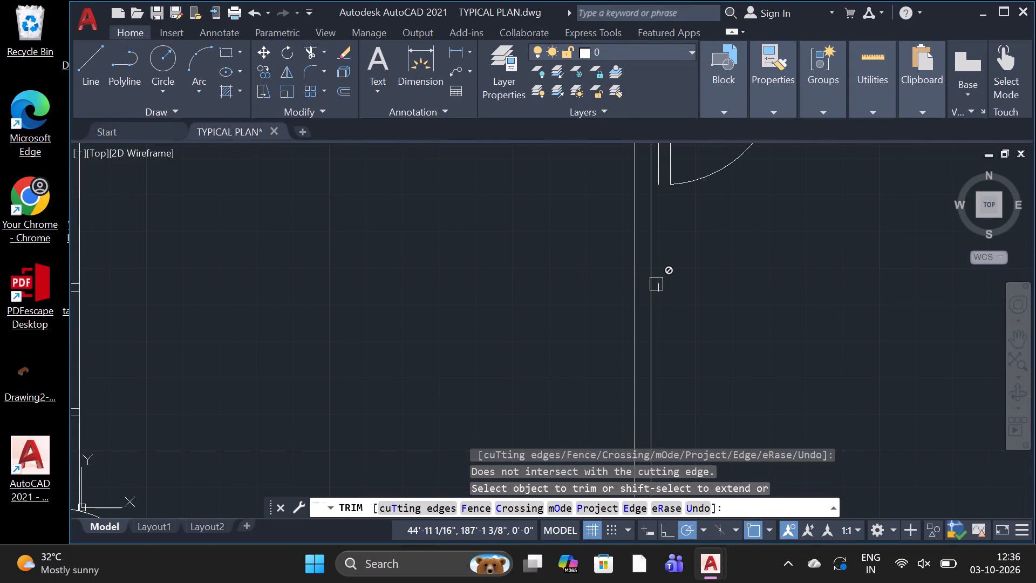
pyautogui.press('Escape')
pyautogui.click(658, 283)
pyautogui.press('Delete')
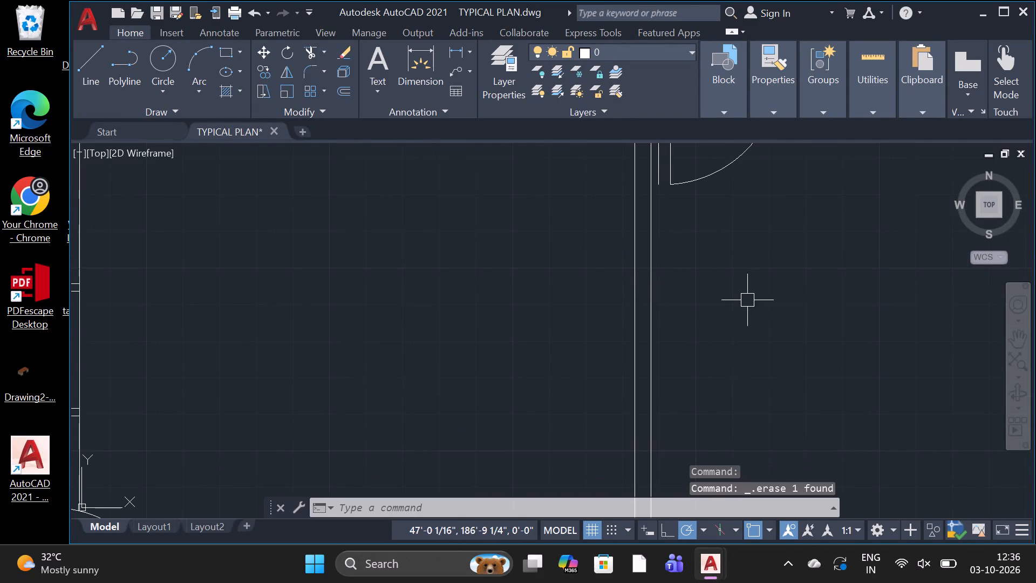
# Erase the remaining stray vertical line beside the lower-right room's door leaf and the short horizontal wall stub below its jamb.
pyautogui.scroll(-3, 745, 306)
pyautogui.scroll(3, 717, 253)
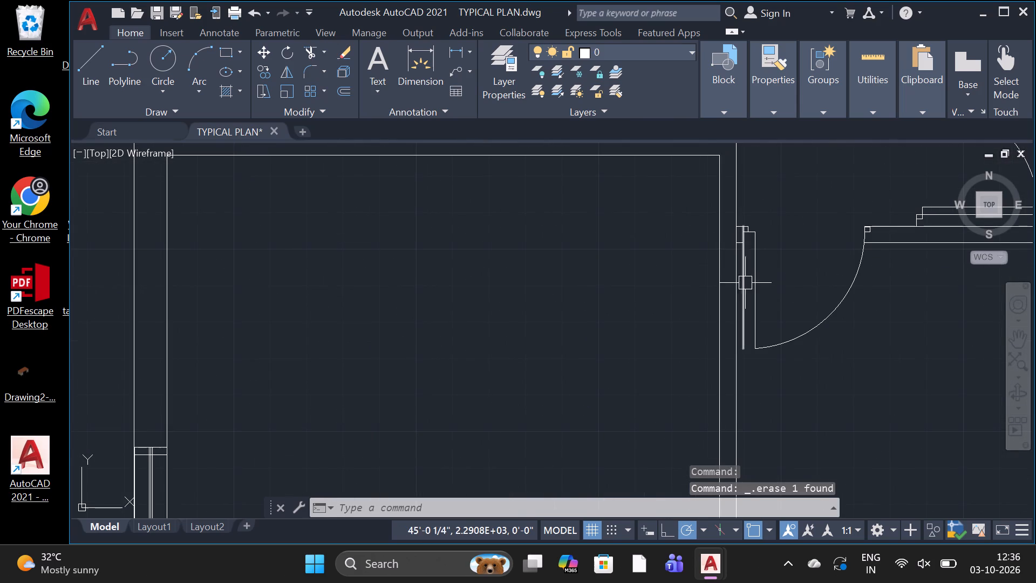
pyautogui.scroll(3, 745, 283)
pyautogui.scroll(-2, 741, 287)
pyautogui.click(738, 290)
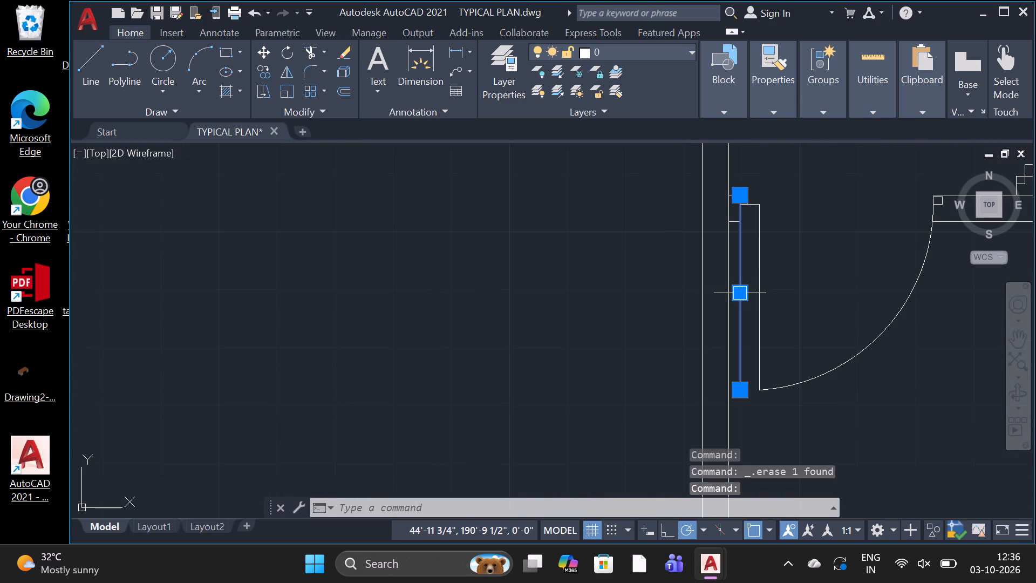
pyautogui.press('Delete')
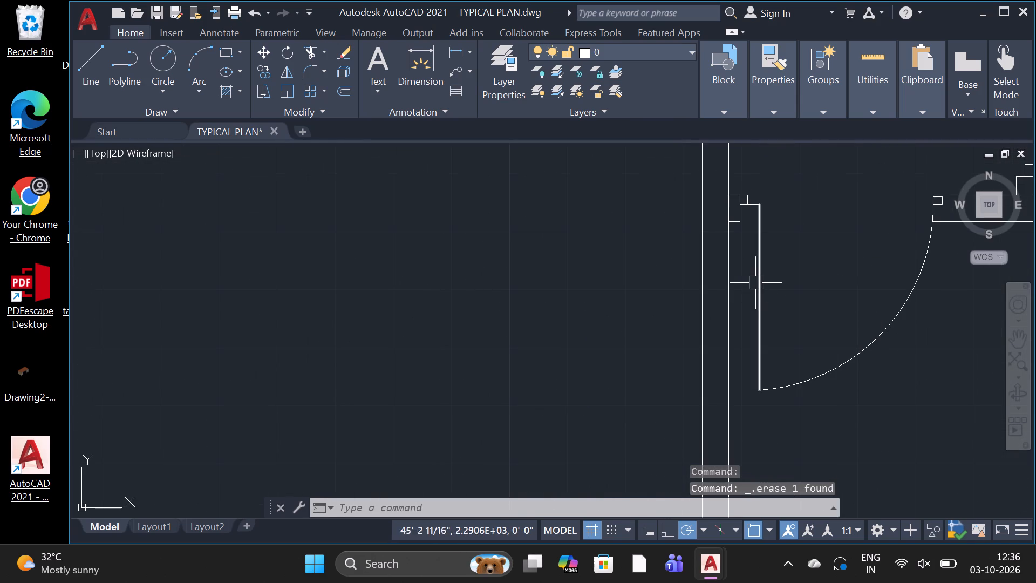
pyautogui.click(744, 226)
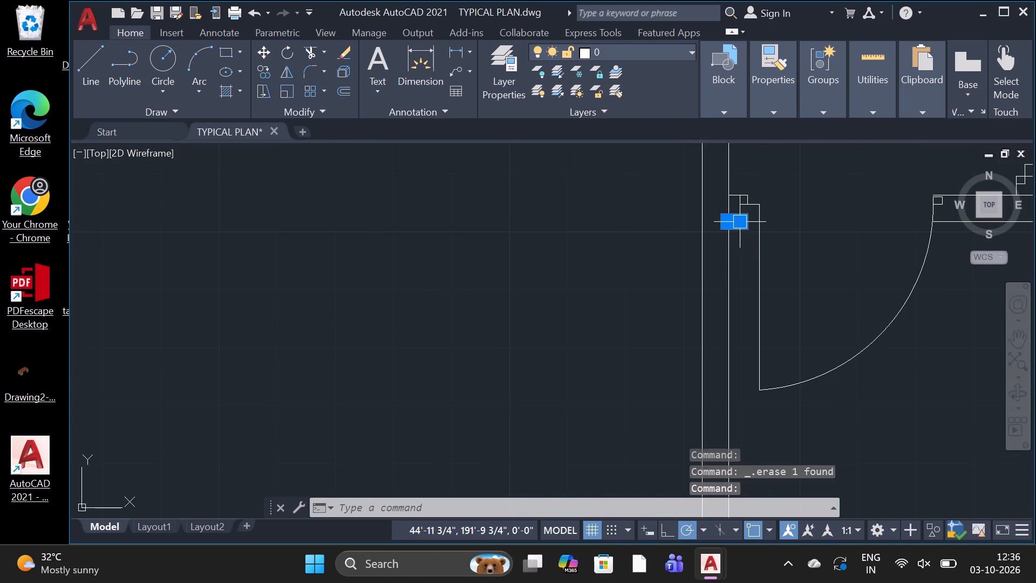
pyautogui.press('Delete')
# Erase the short horizontal wall stub beside the hinge side of the lower-left room's bottom-right door.
pyautogui.scroll(-4, 851, 354)
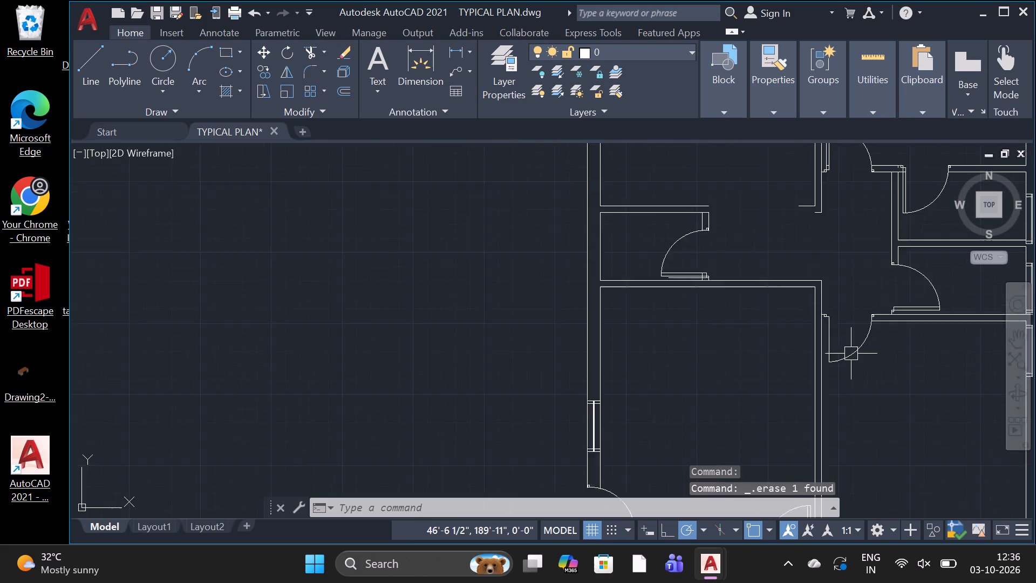
pyautogui.scroll(-1, 851, 354)
pyautogui.scroll(3, 836, 456)
pyautogui.scroll(3, 830, 350)
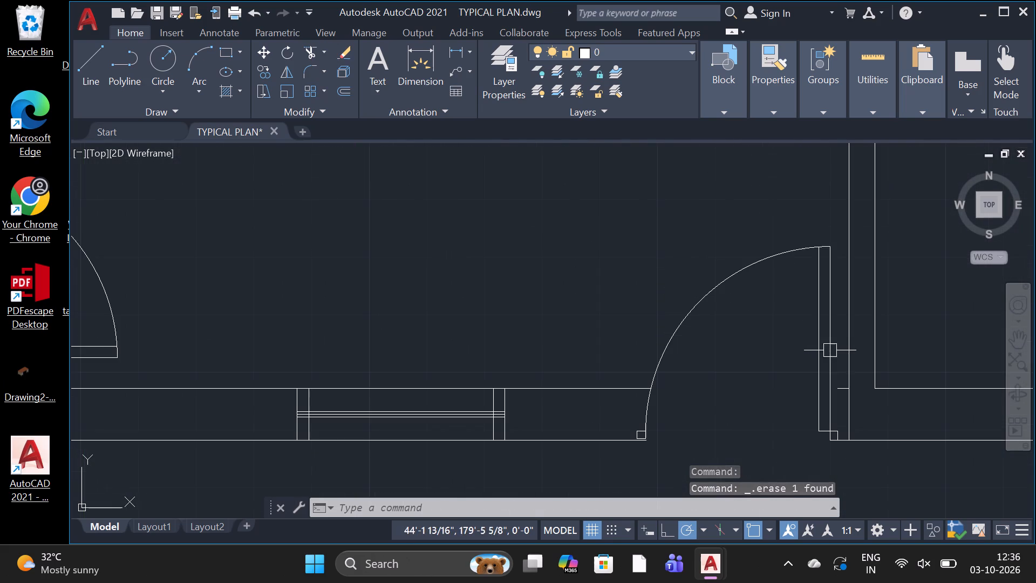
pyautogui.scroll(3, 842, 387)
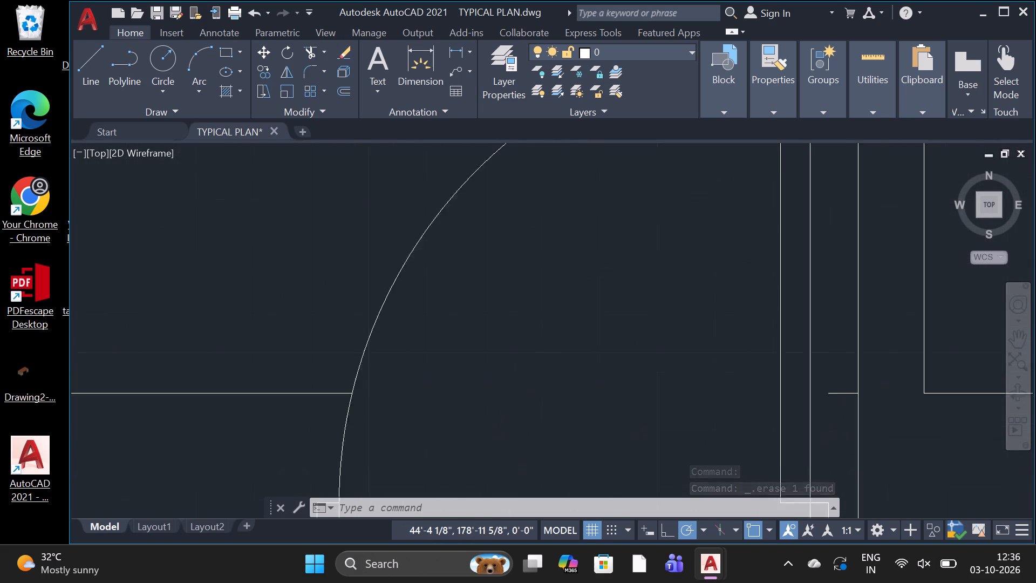
pyautogui.click(844, 399)
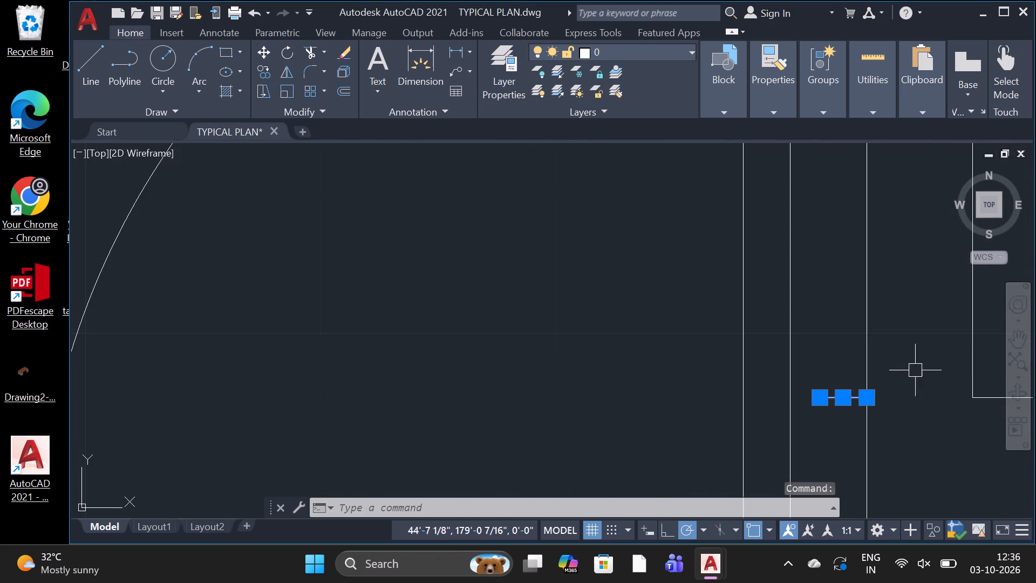
pyautogui.press('Delete')
pyautogui.scroll(-4, 802, 437)
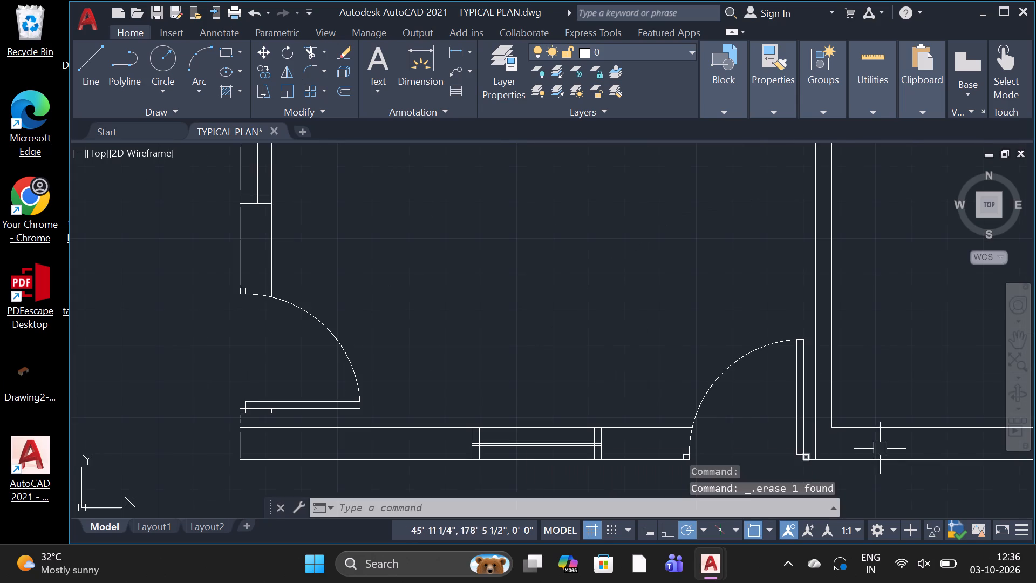
pyautogui.scroll(-1, 879, 447)
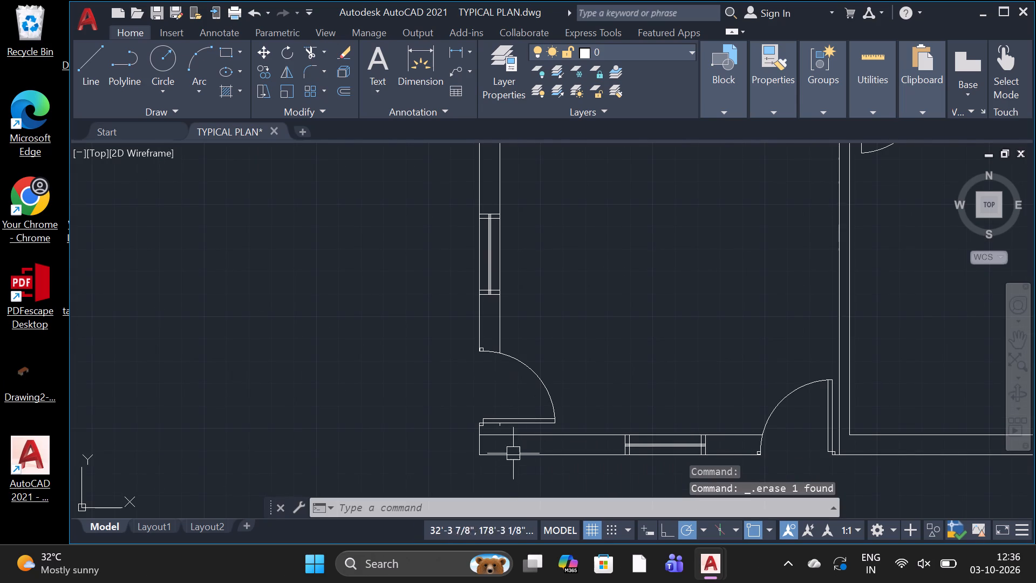
# Erase the short vertical stub below the door leaf on the lower-left room's left wall.
pyautogui.scroll(5, 514, 440)
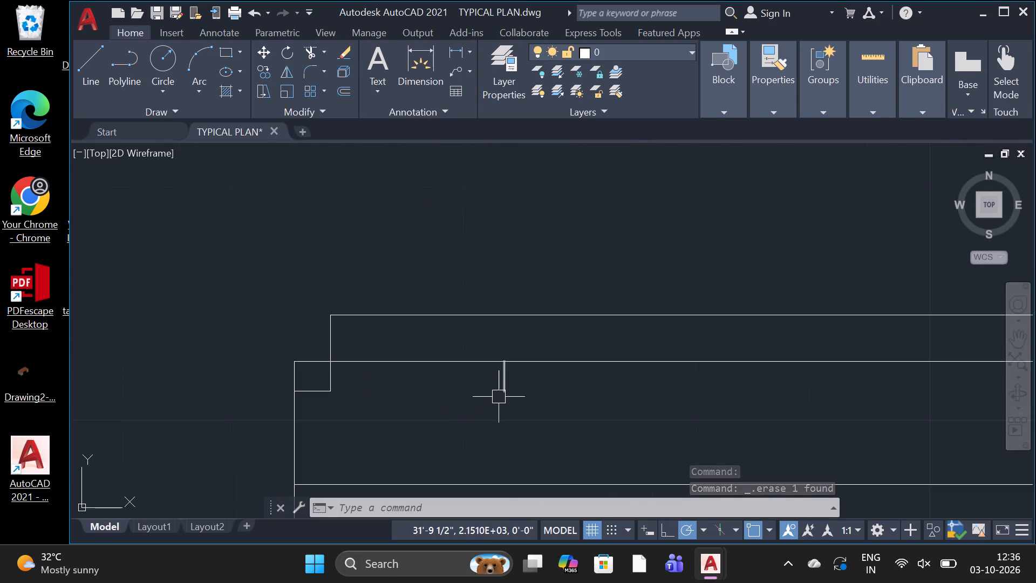
pyautogui.moveTo(501, 392); pyautogui.dragTo(516, 405)
pyautogui.press('Delete')
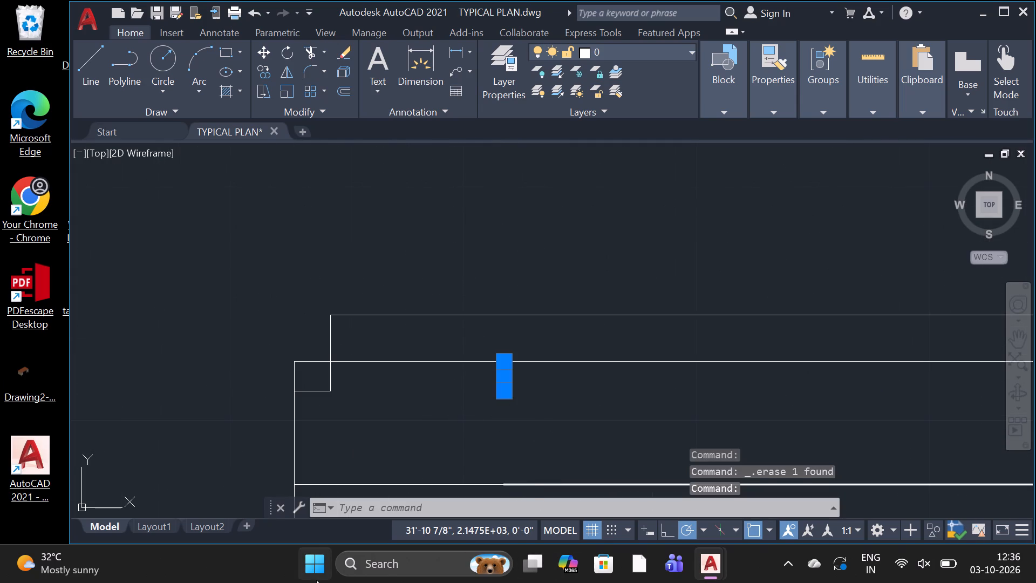
# Erase the short horizontal stub at the lower end of the central wall, beside the middle-left room's opening.
pyautogui.scroll(-6, 206, 553)
pyautogui.scroll(-2, 169, 380)
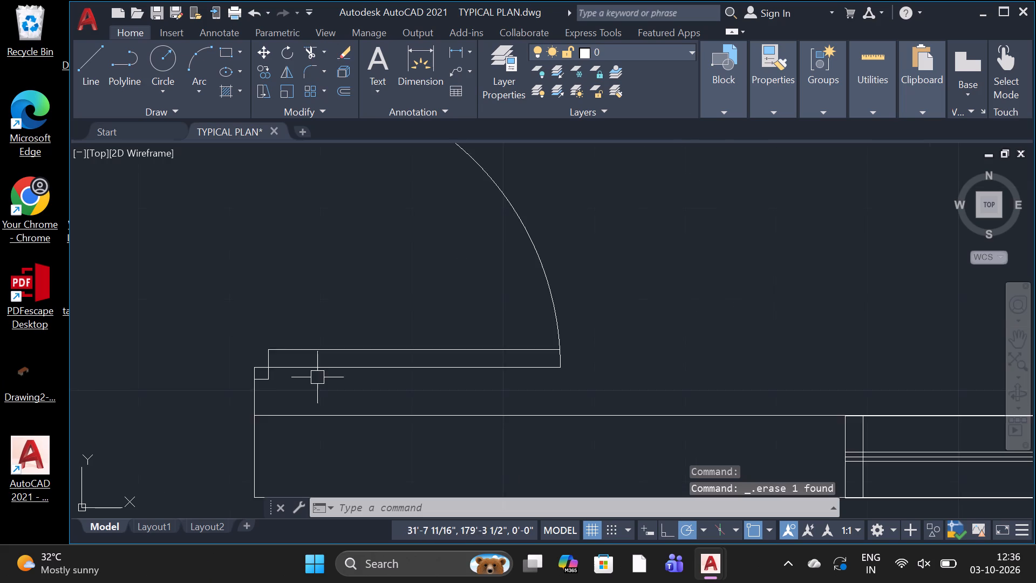
pyautogui.scroll(-4, 317, 378)
pyautogui.scroll(-2, 365, 347)
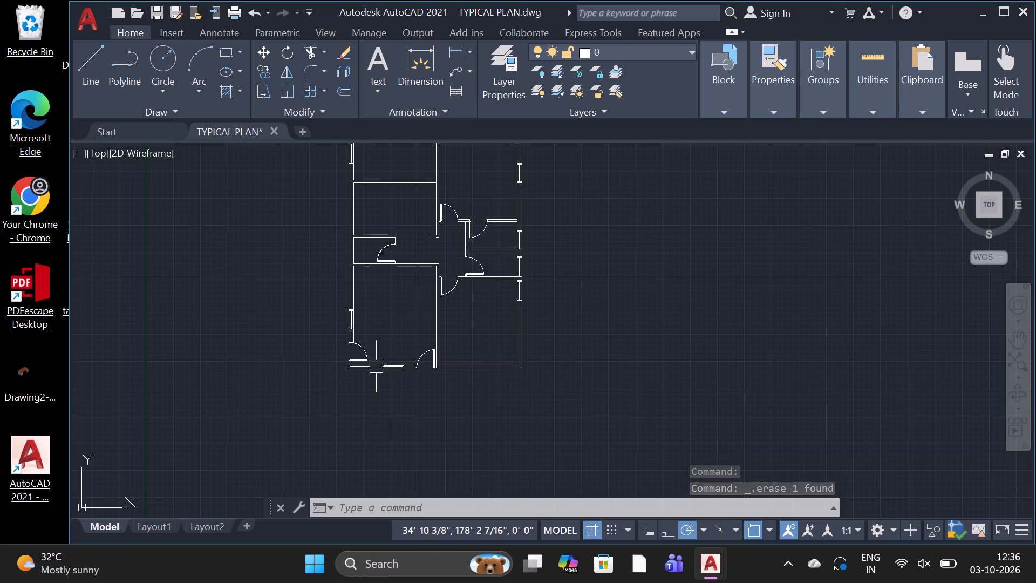
pyautogui.scroll(3, 422, 225)
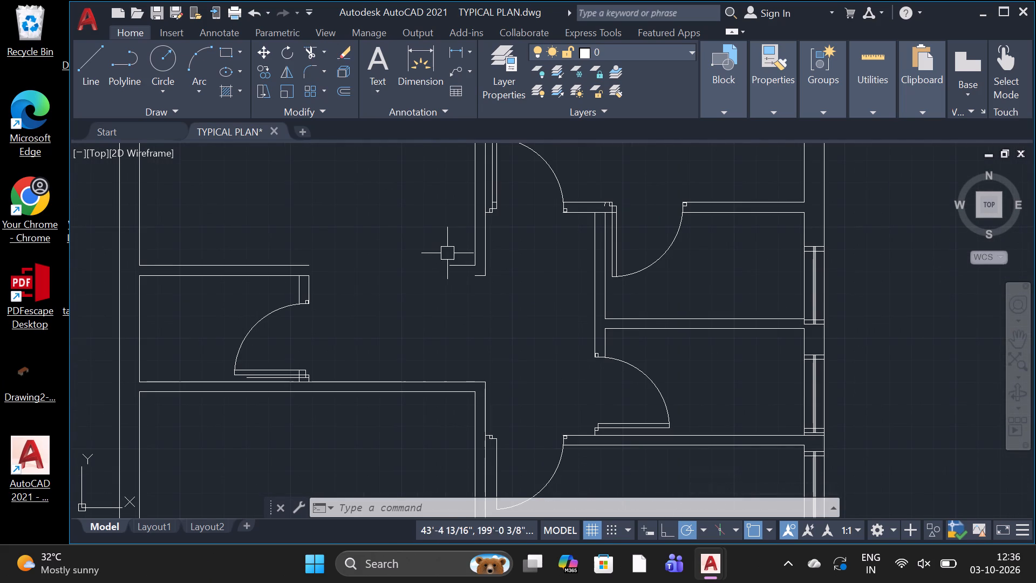
pyautogui.click(452, 259)
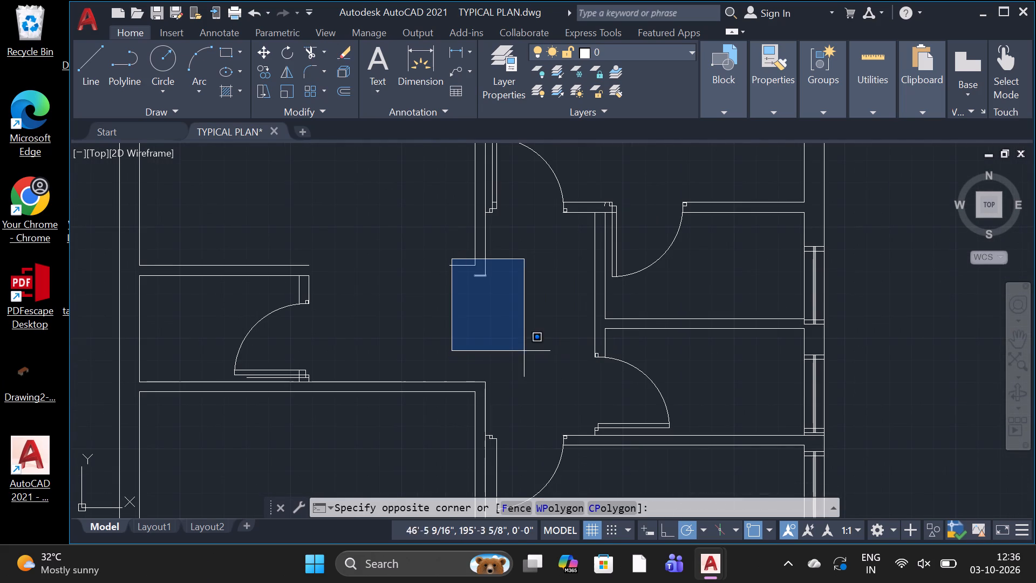
pyautogui.click(466, 285)
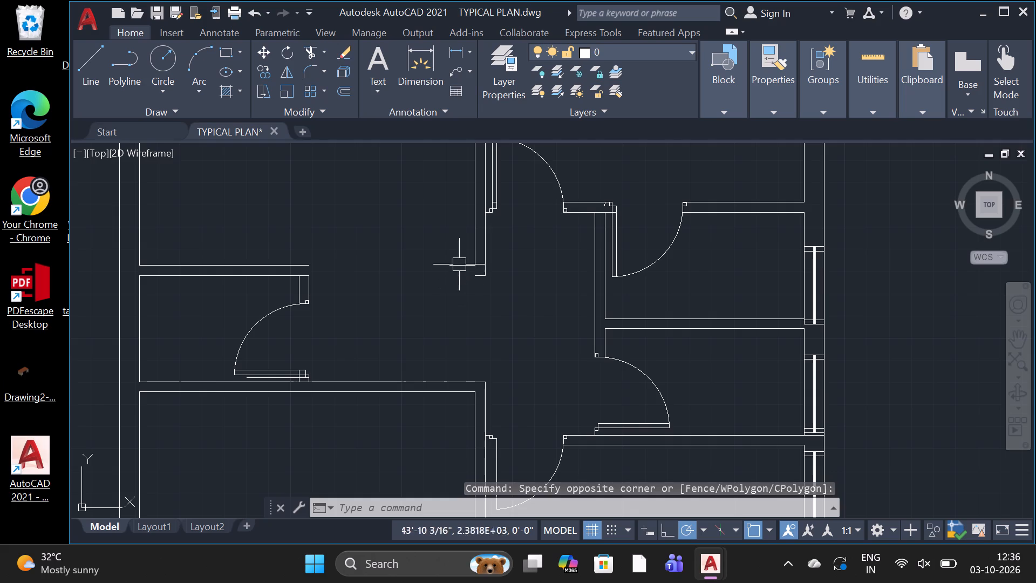
pyautogui.click(459, 262)
pyautogui.press('Delete')
# Erase the stray vertical line beside the top-left room's top door leaf and the short horizontal wall line crossing that leaf.
pyautogui.scroll(-2, 486, 302)
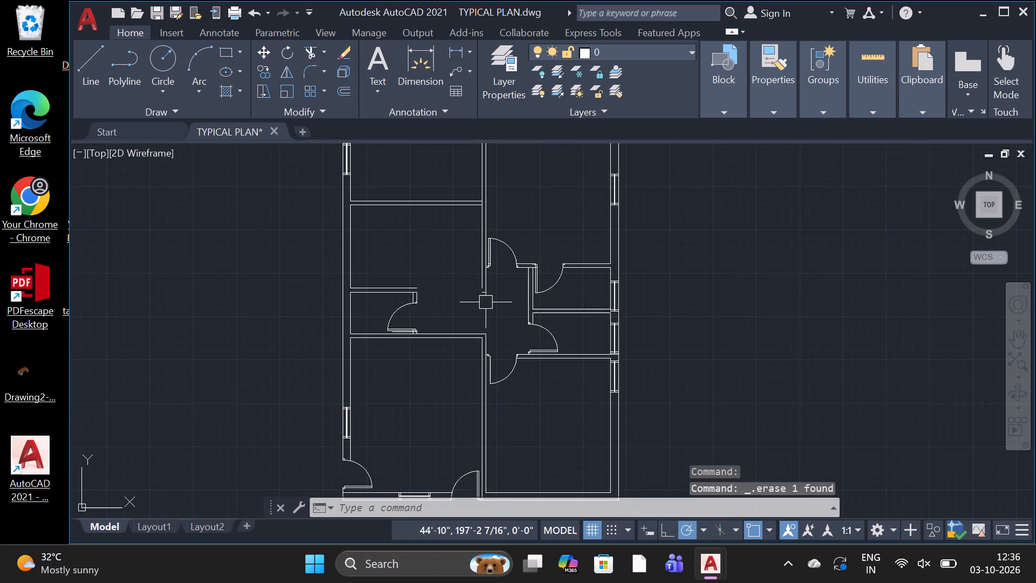
pyautogui.scroll(-2, 487, 302)
pyautogui.scroll(3, 470, 234)
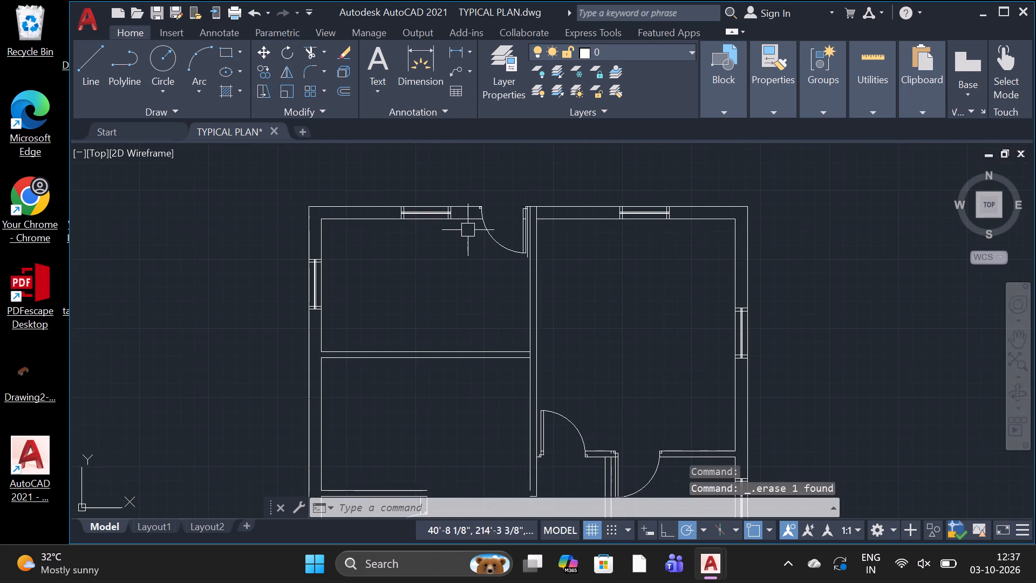
pyautogui.scroll(3, 519, 232)
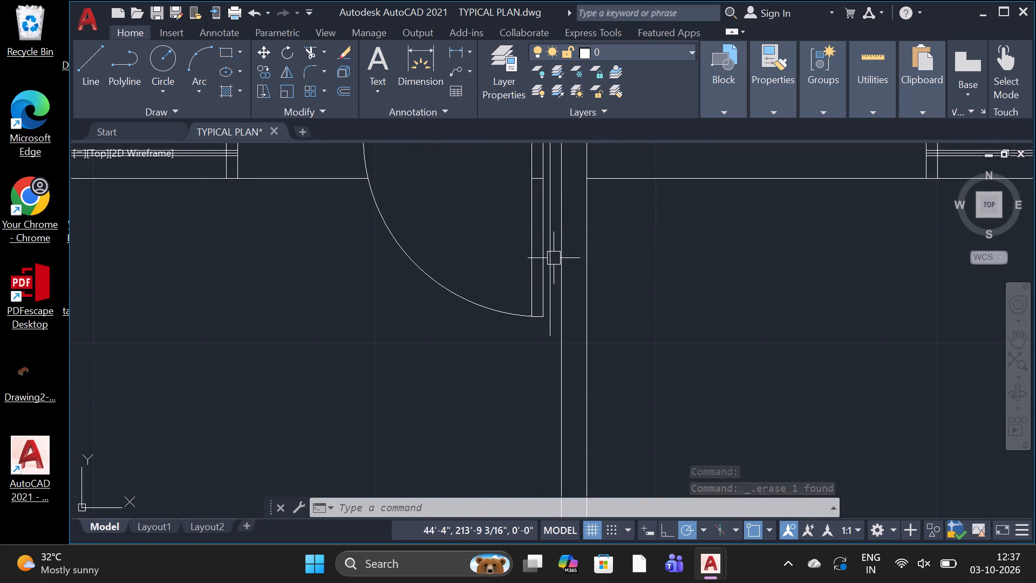
pyautogui.scroll(2, 554, 259)
pyautogui.click(544, 272)
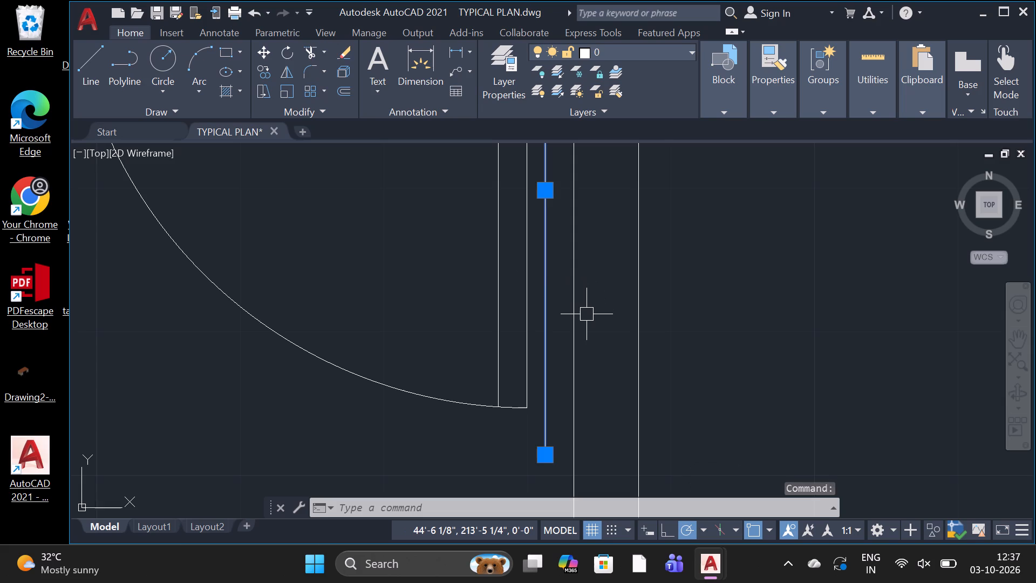
pyautogui.press('Delete')
pyautogui.scroll(-4, 573, 345)
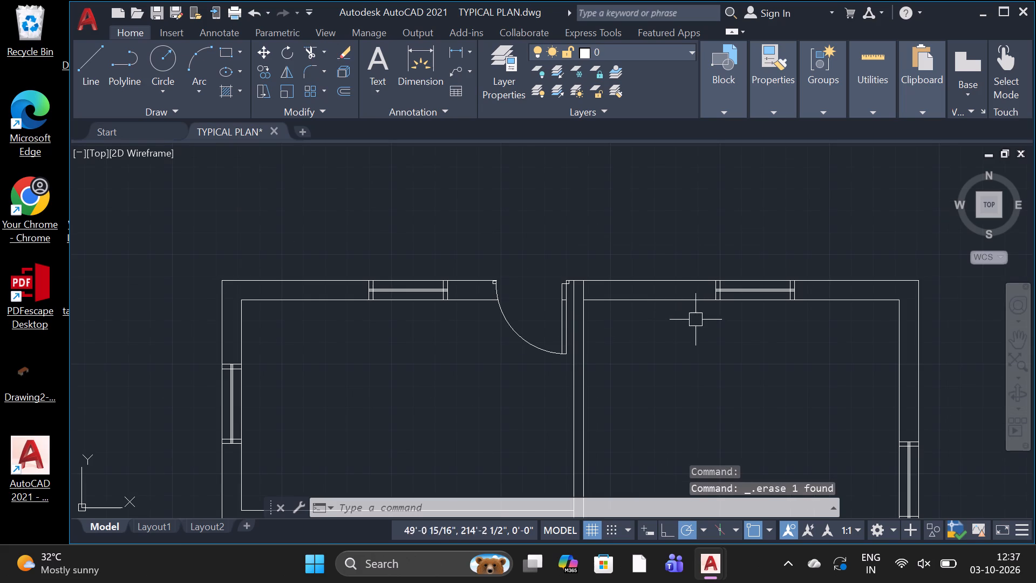
pyautogui.scroll(5, 576, 298)
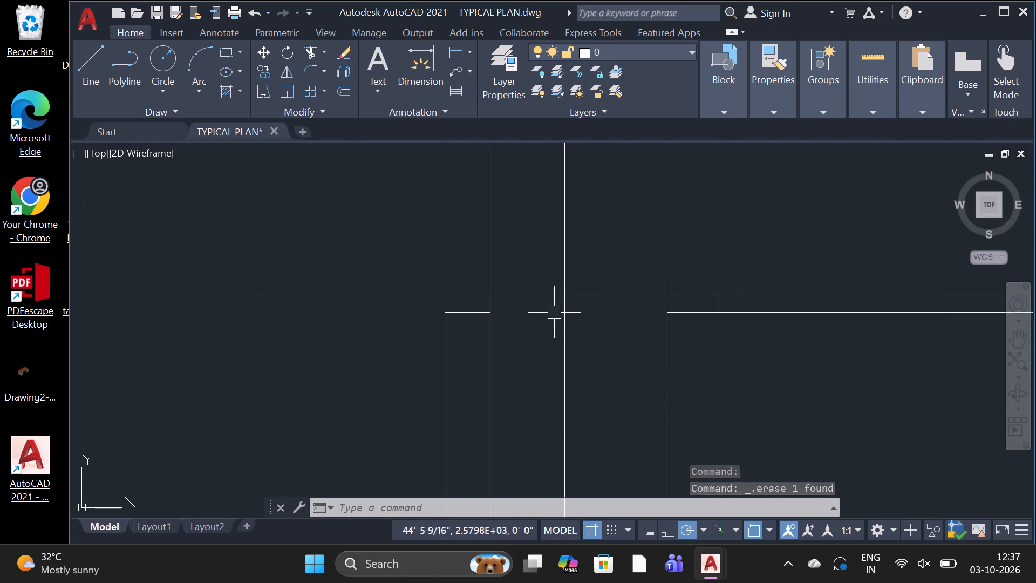
pyautogui.click(477, 309)
pyautogui.press('Delete')
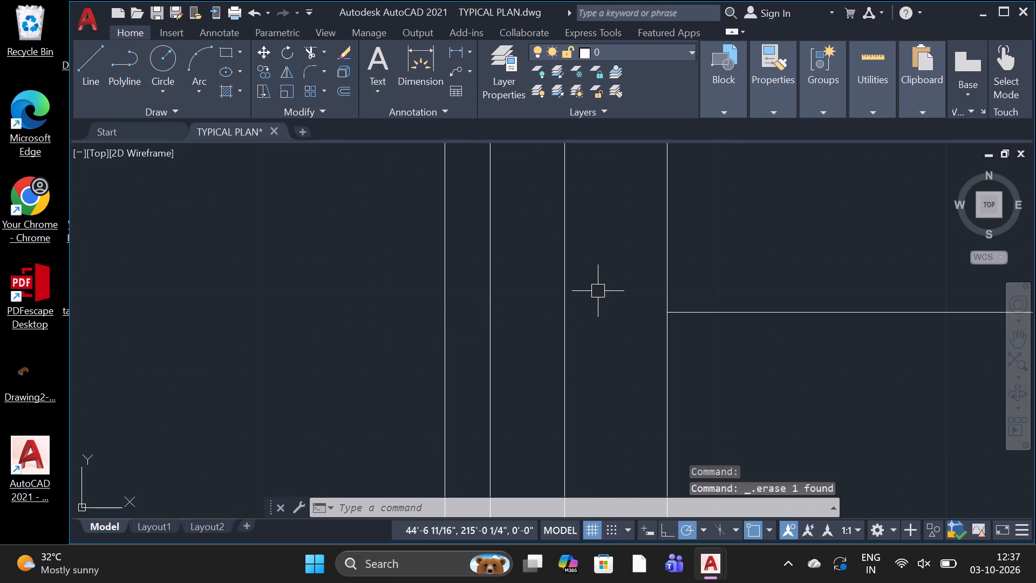
# Erase the short vertical stub inside the wall beside the hinge jamb of the upper small right-hand room's door.
pyautogui.scroll(-6, 585, 316)
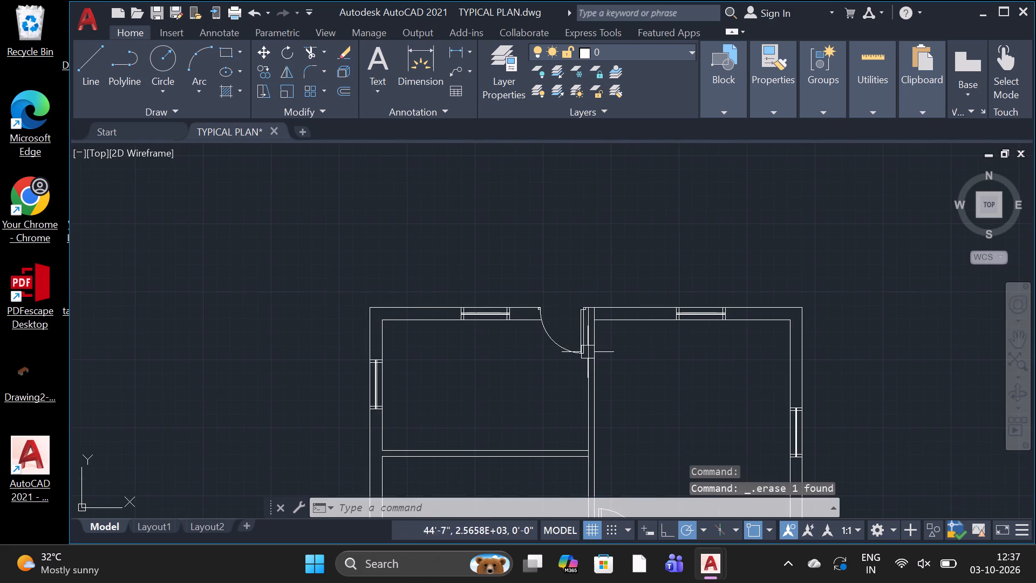
pyautogui.scroll(-3, 549, 402)
pyautogui.scroll(3, 582, 472)
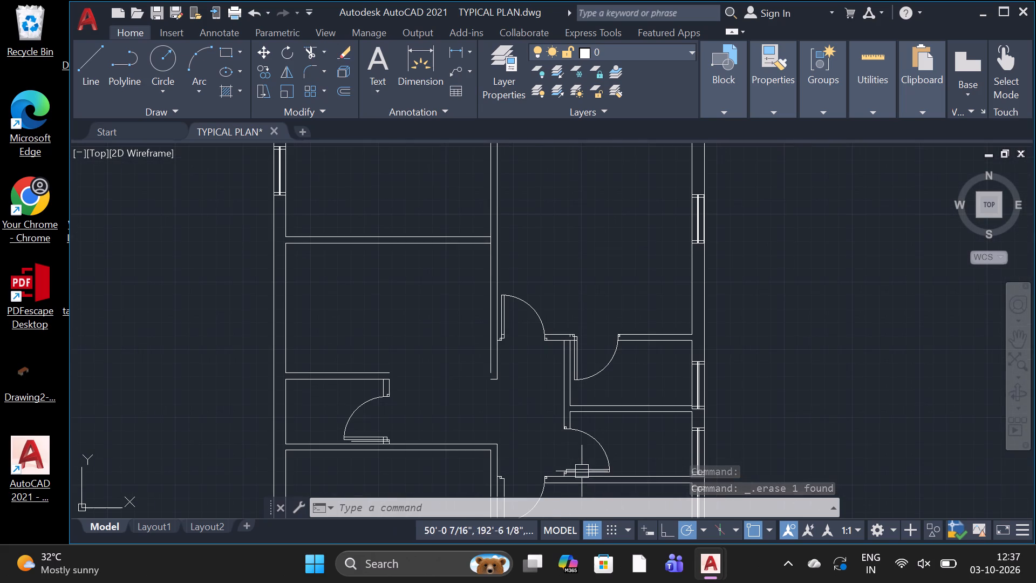
pyautogui.scroll(3, 583, 410)
pyautogui.scroll(-2, 557, 316)
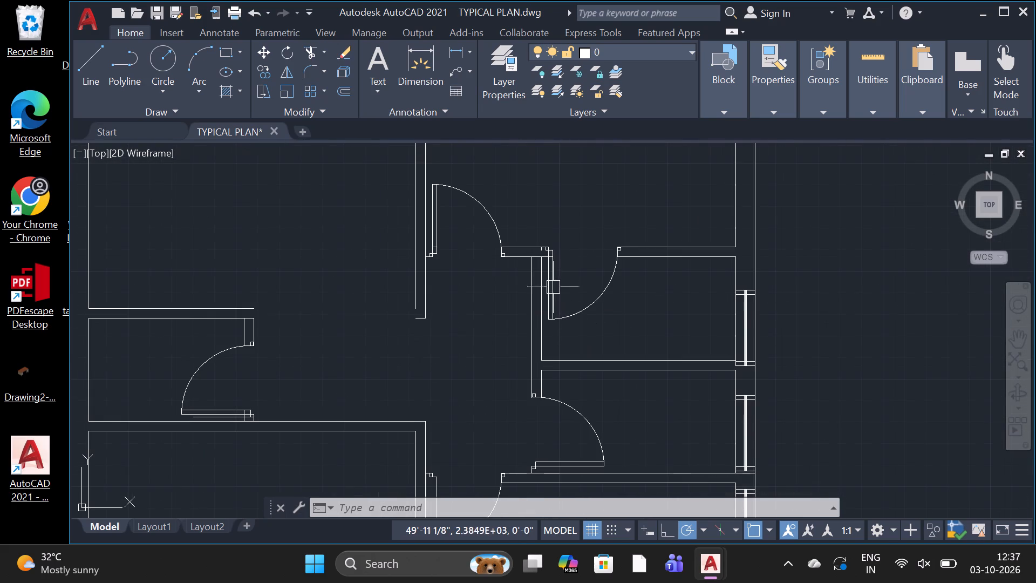
pyautogui.scroll(3, 545, 265)
pyautogui.scroll(2, 540, 211)
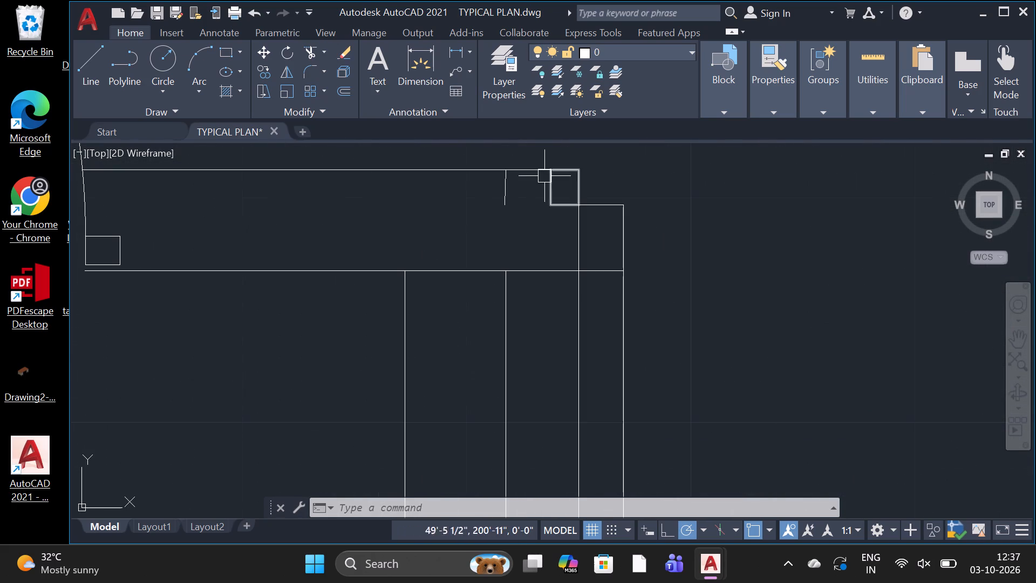
pyautogui.click(505, 194)
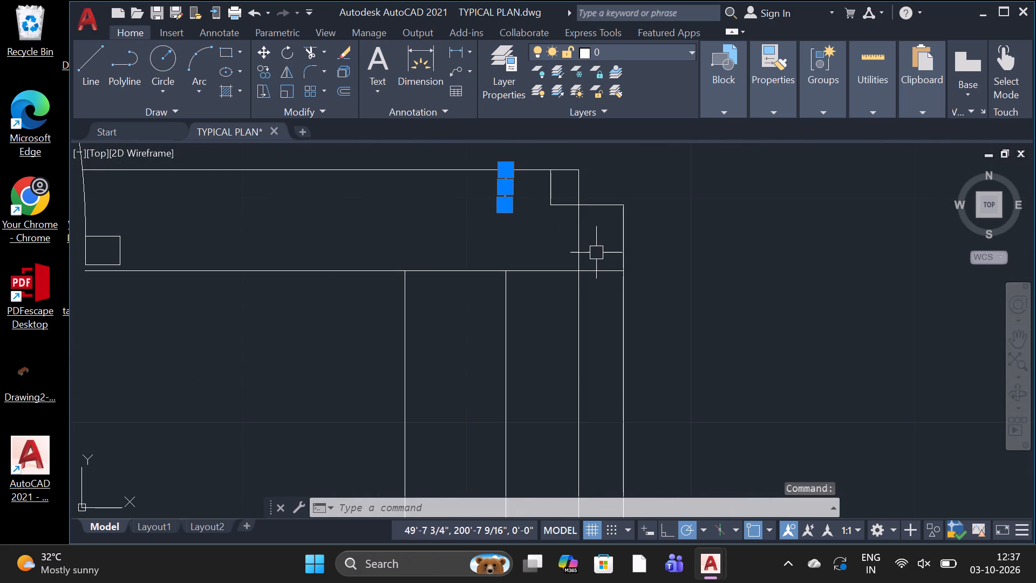
pyautogui.press('Delete')
# Examine the remaining doors and wall junctions around the central passage and bottom rooms for leftover lines.
pyautogui.scroll(-2, 466, 306)
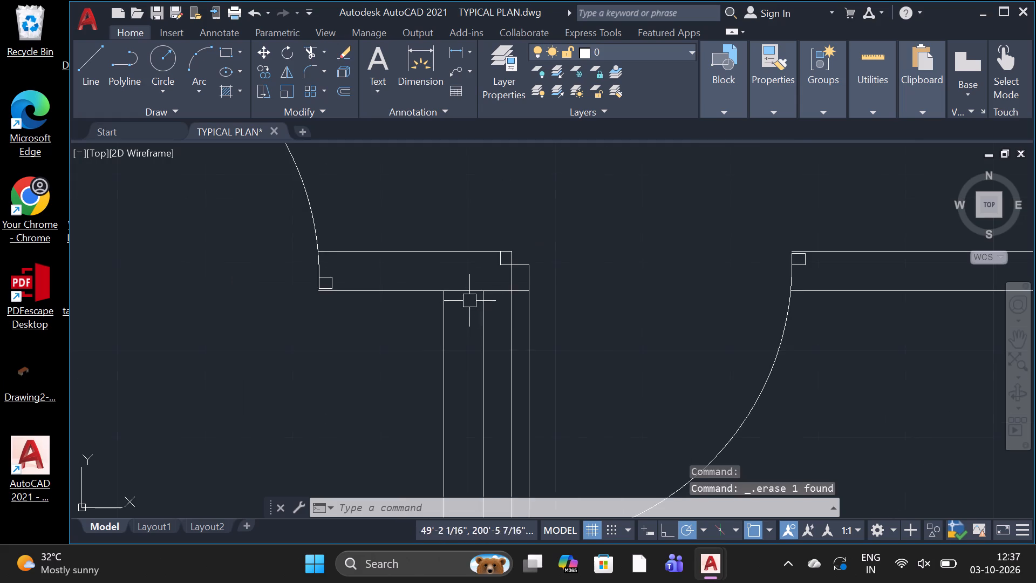
pyautogui.scroll(-4, 482, 290)
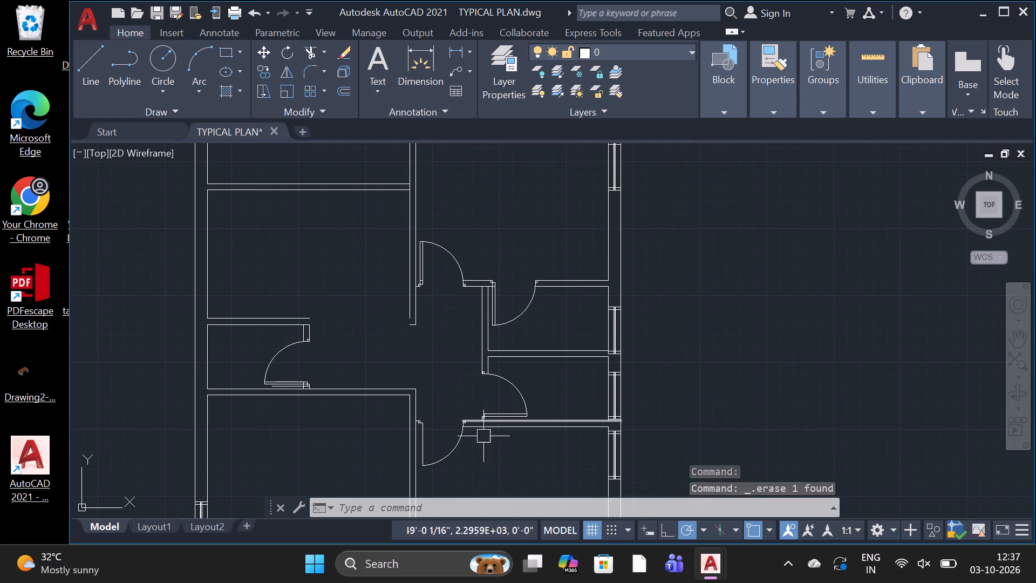
pyautogui.scroll(3, 486, 444)
pyautogui.scroll(1, 487, 362)
pyautogui.scroll(-2, 487, 362)
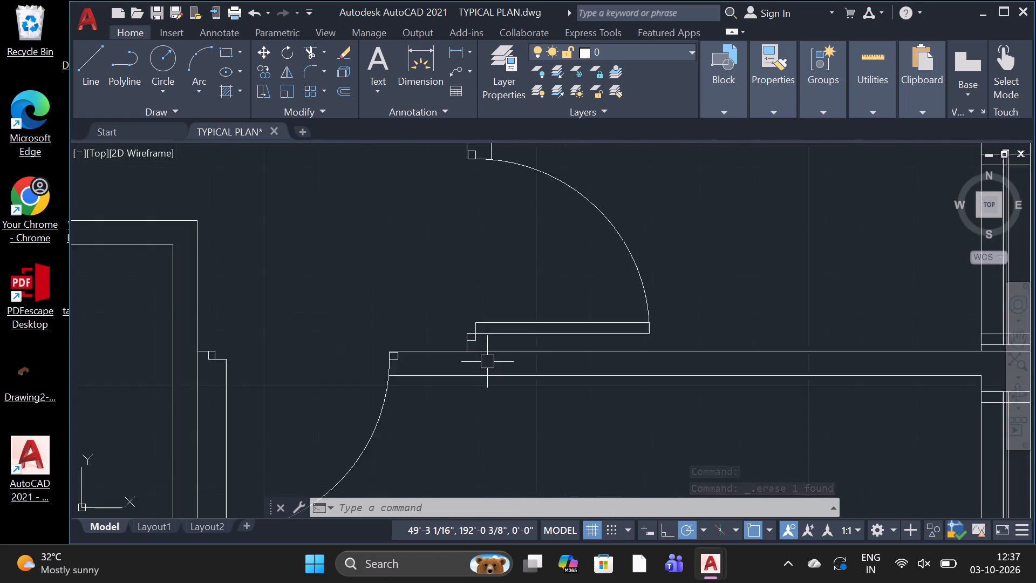
pyautogui.scroll(-3, 487, 362)
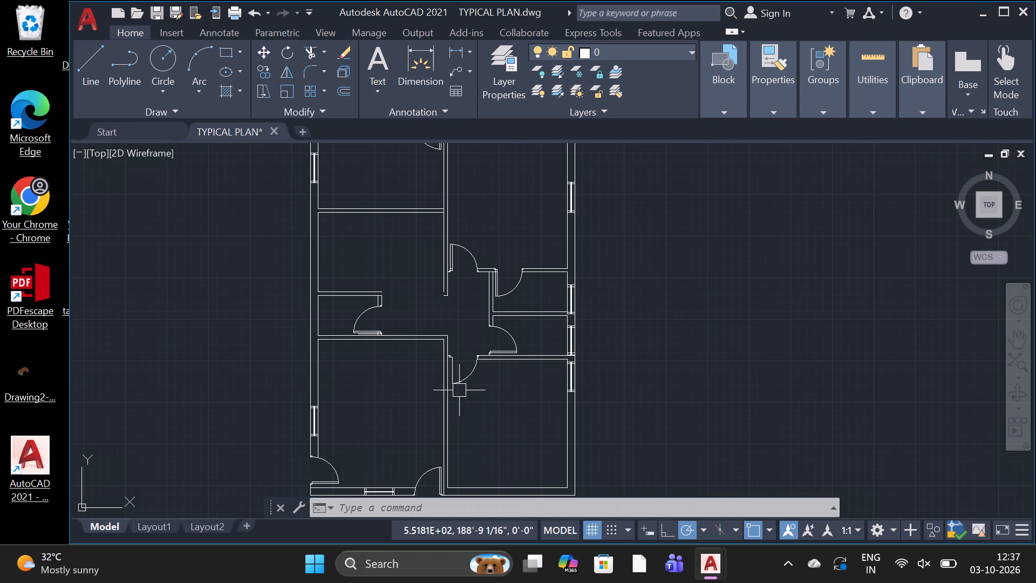
pyautogui.scroll(2, 459, 390)
pyautogui.scroll(-2, 458, 387)
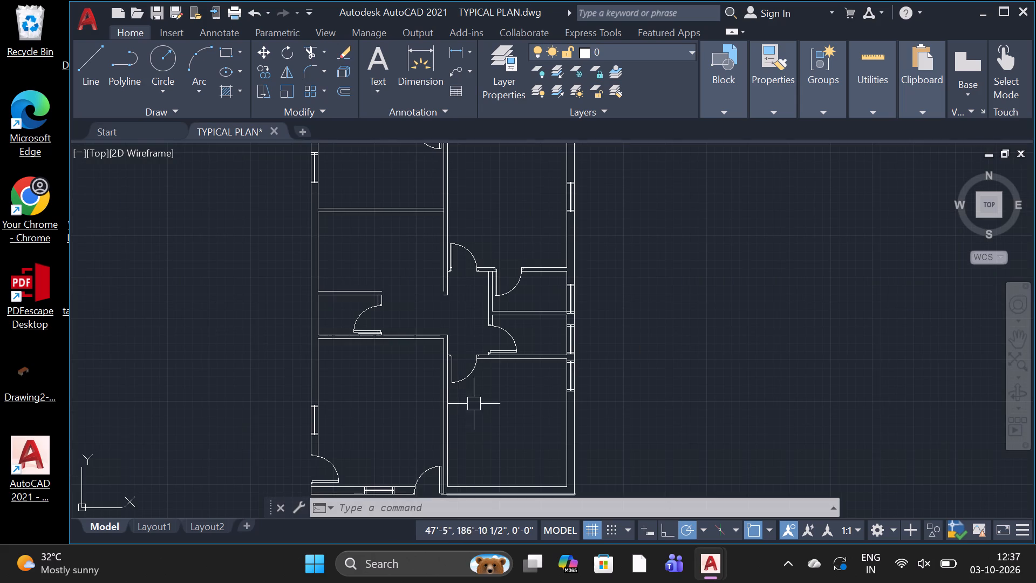
pyautogui.scroll(5, 454, 351)
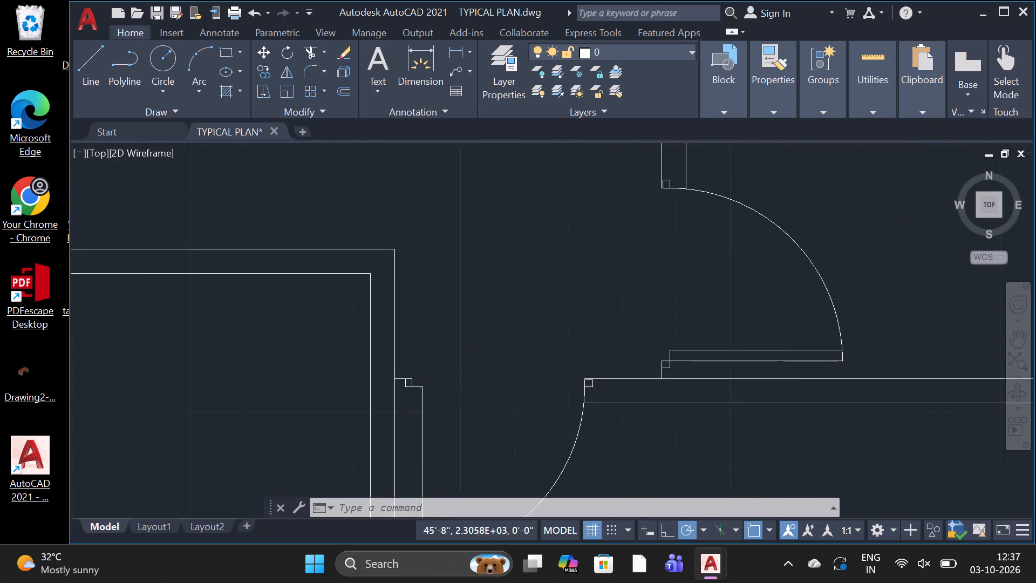
pyautogui.scroll(-5, 450, 381)
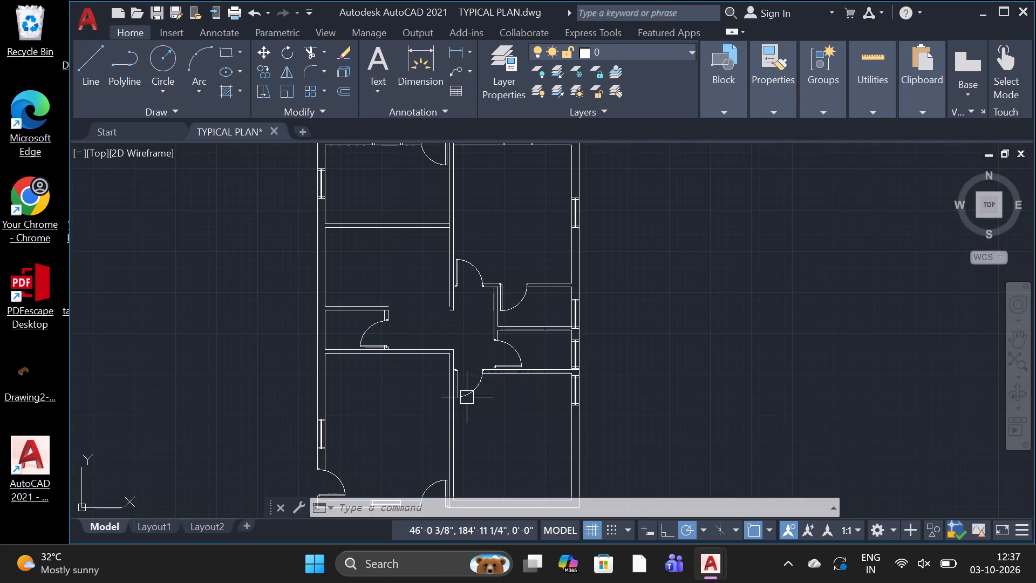
pyautogui.scroll(-3, 468, 389)
pyautogui.scroll(6, 467, 417)
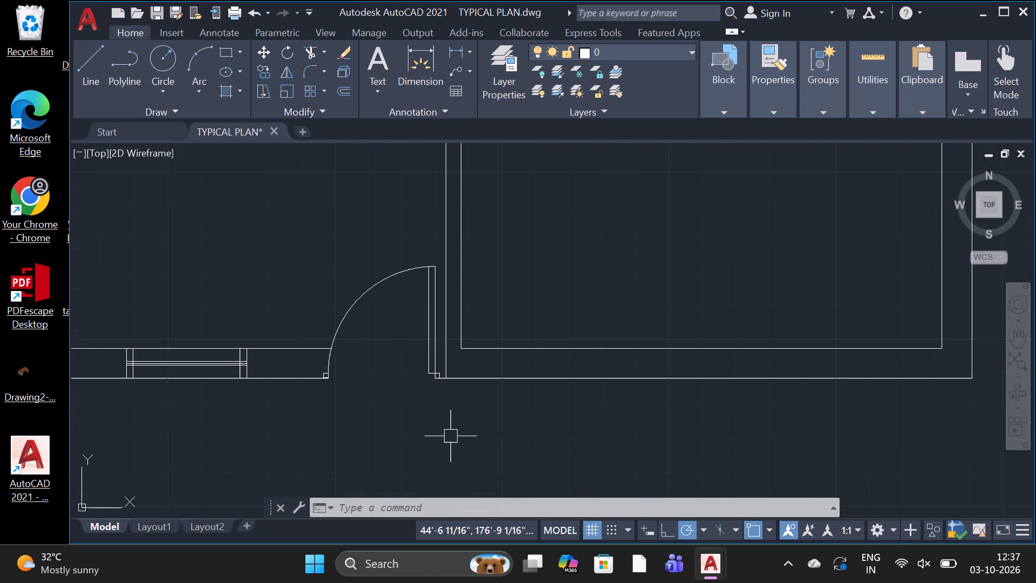
pyautogui.scroll(2, 441, 356)
pyautogui.scroll(-3, 510, 360)
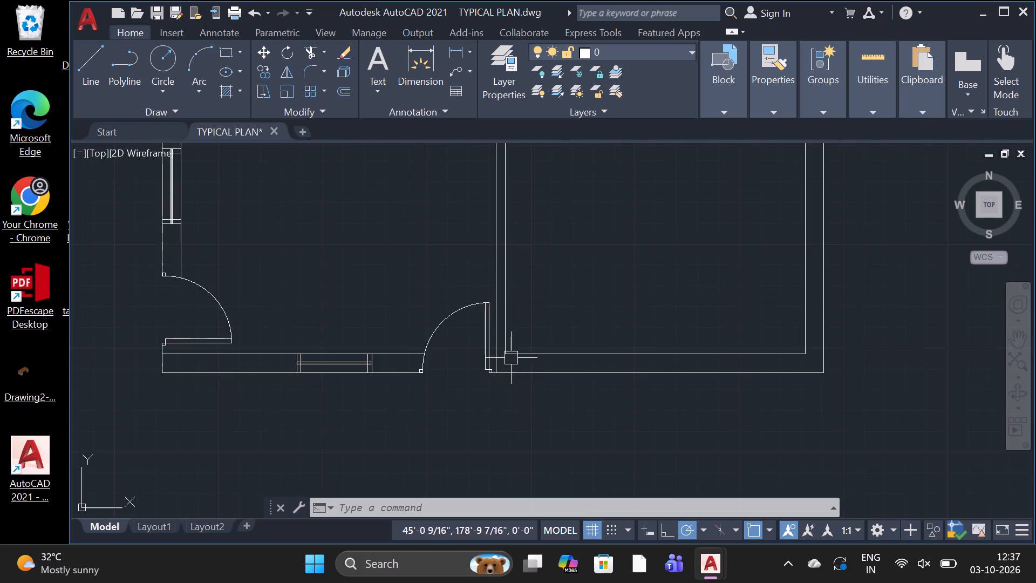
pyautogui.scroll(-2, 513, 356)
pyautogui.scroll(1, 383, 317)
pyautogui.scroll(-3, 385, 314)
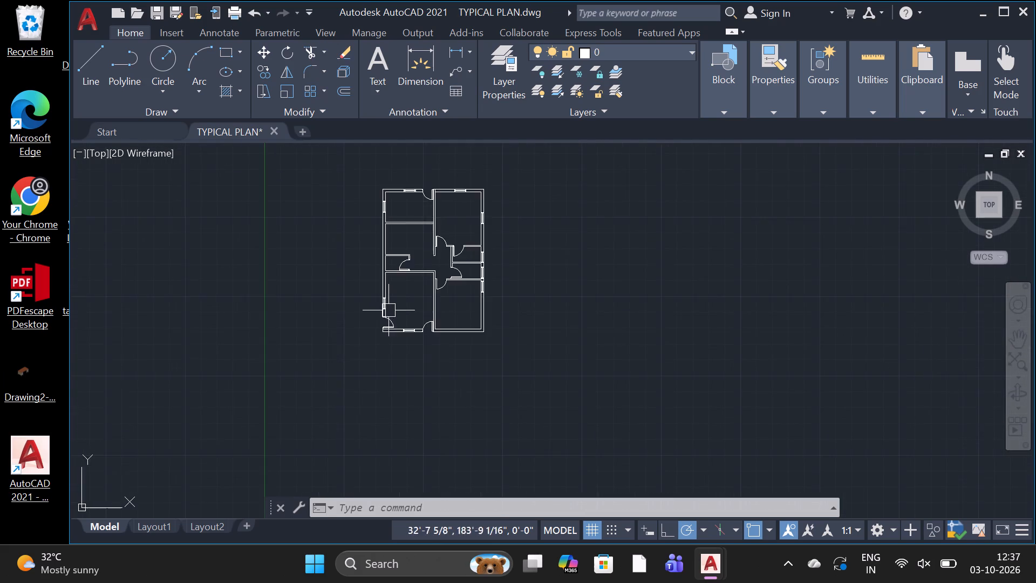
# Draw a short vertical line closing the open right end of the wall above the small left room's door.
pyautogui.scroll(-2, 395, 307)
pyautogui.scroll(5, 396, 273)
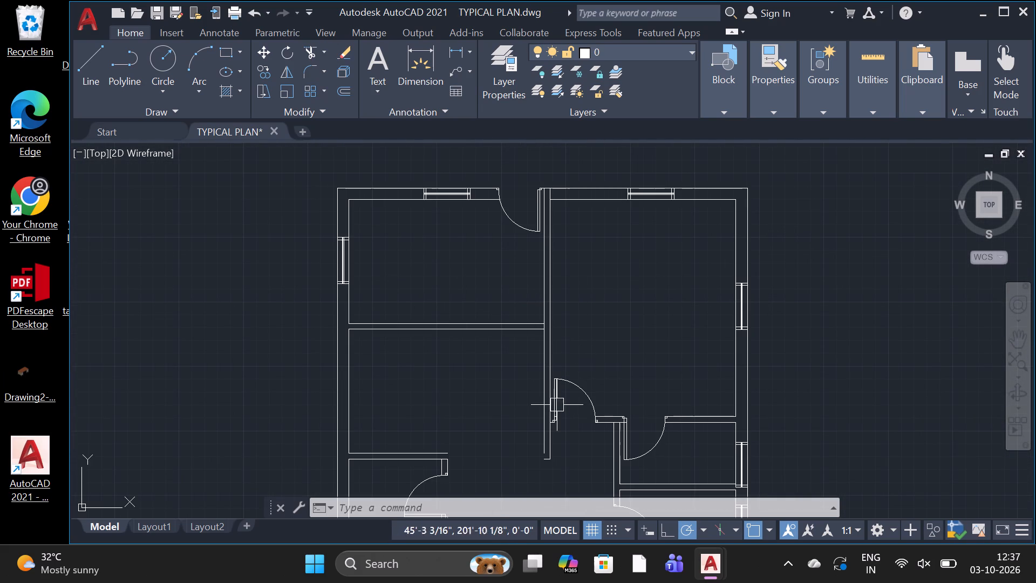
pyautogui.scroll(1, 527, 473)
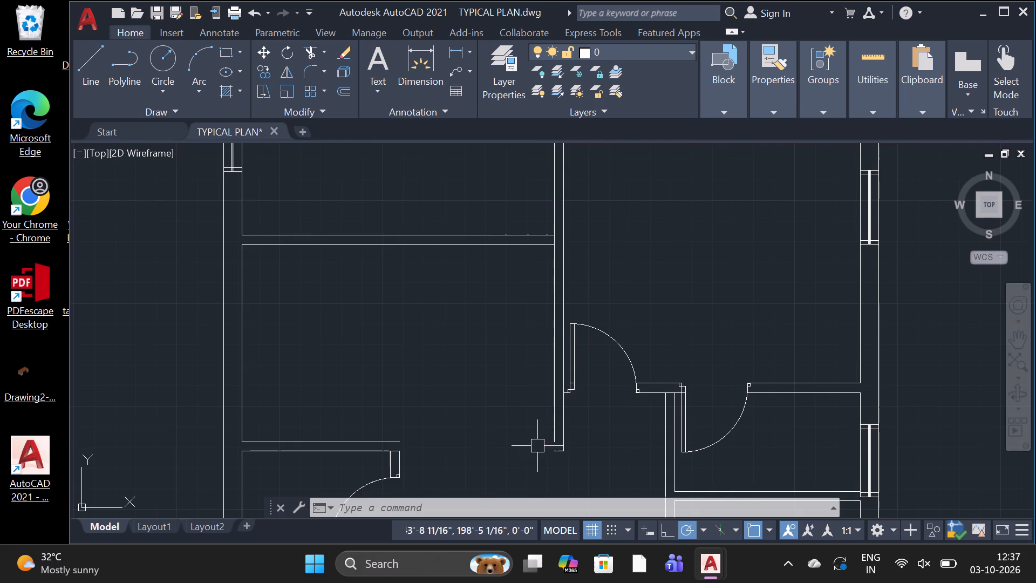
pyautogui.moveTo(99, 87); pyautogui.dragTo(114, 82)
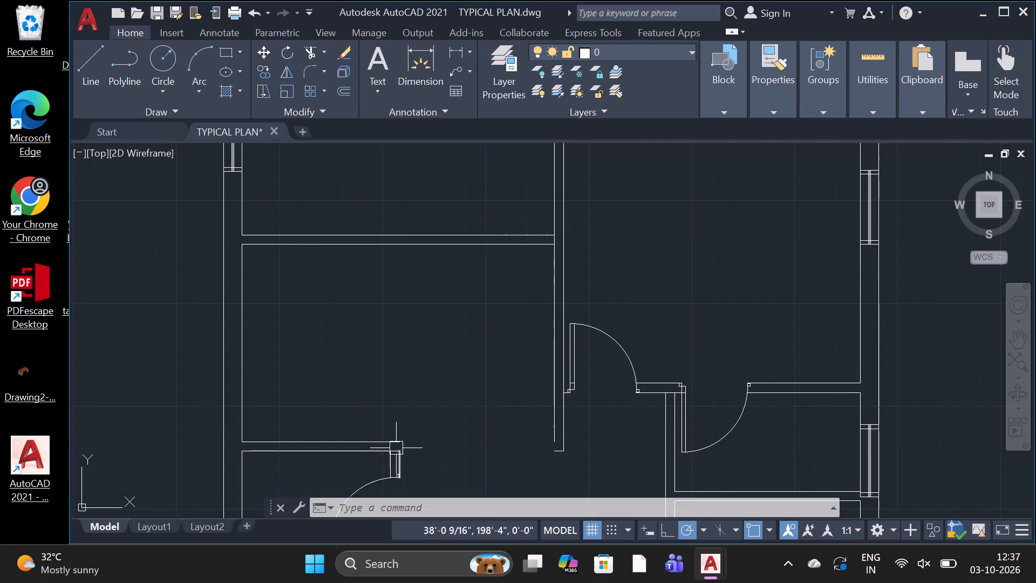
pyautogui.click(93, 89)
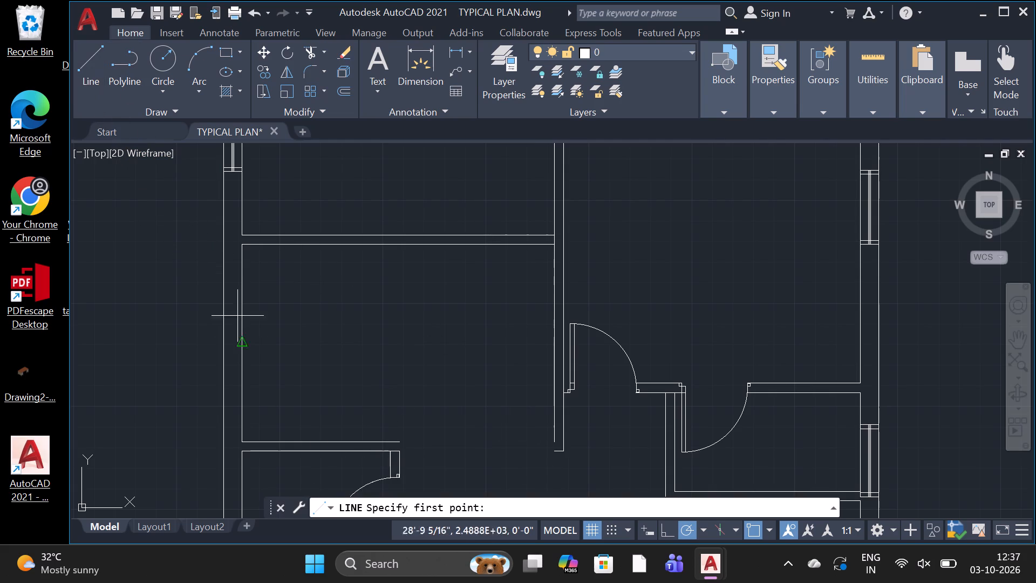
pyautogui.click(398, 437)
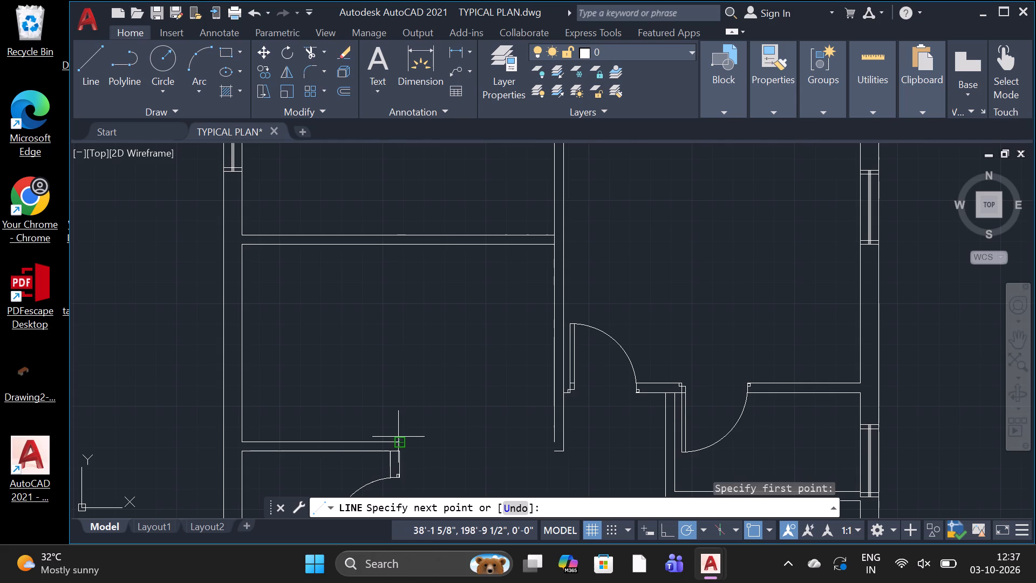
pyautogui.scroll(3, 398, 440)
pyautogui.scroll(-3, 398, 440)
pyautogui.scroll(3, 390, 444)
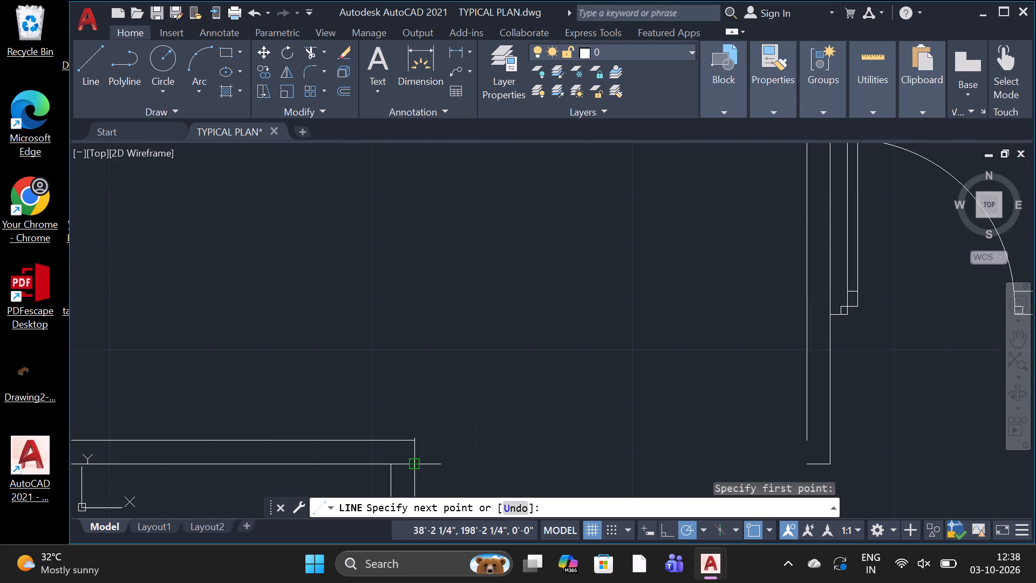
pyautogui.click(411, 470)
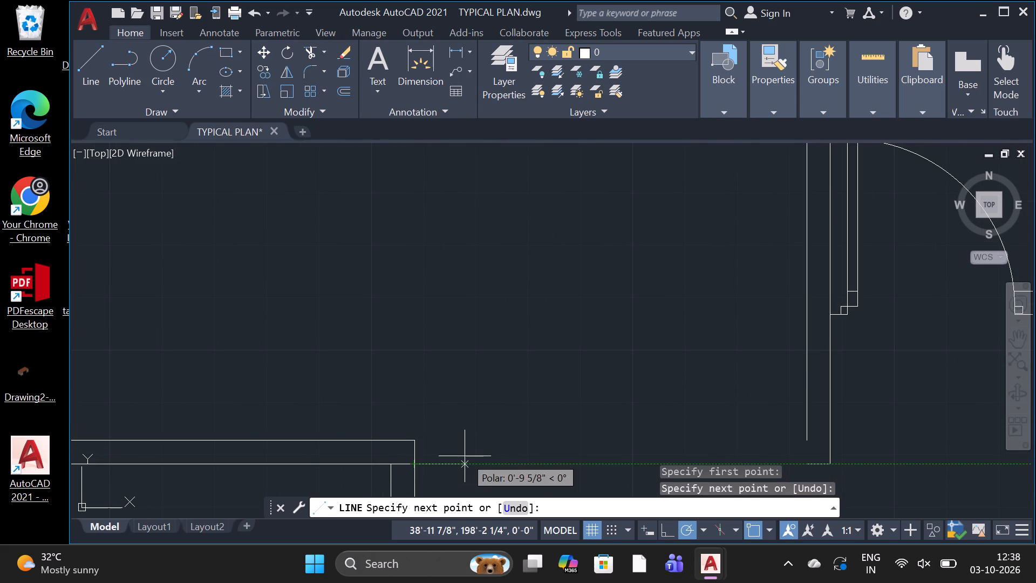
pyautogui.press('space')
# Erase the stray horizontal line below the small left room's door leaf and the short vertical line crossing that leaf.
pyautogui.scroll(-5, 461, 458)
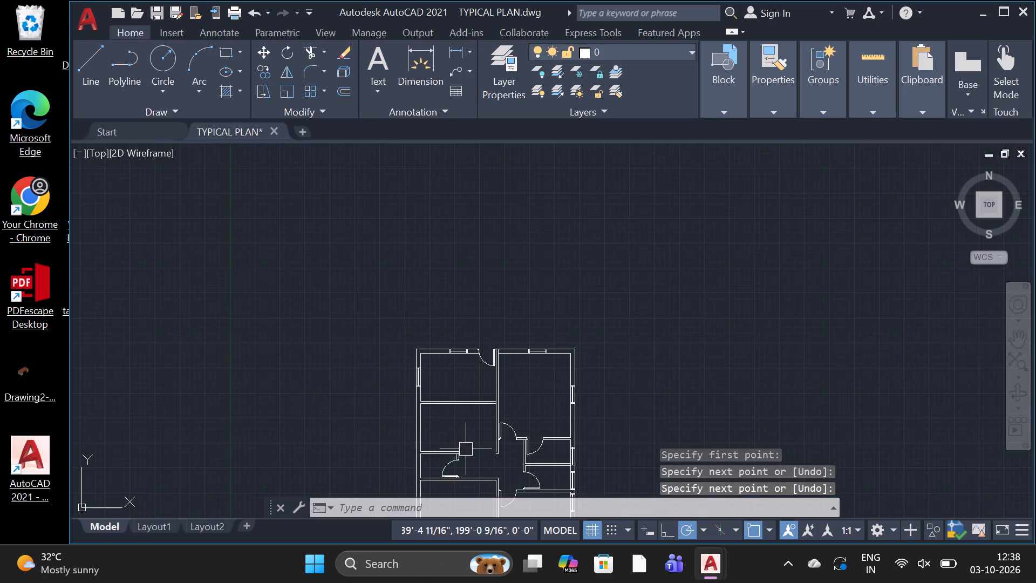
pyautogui.scroll(6, 464, 483)
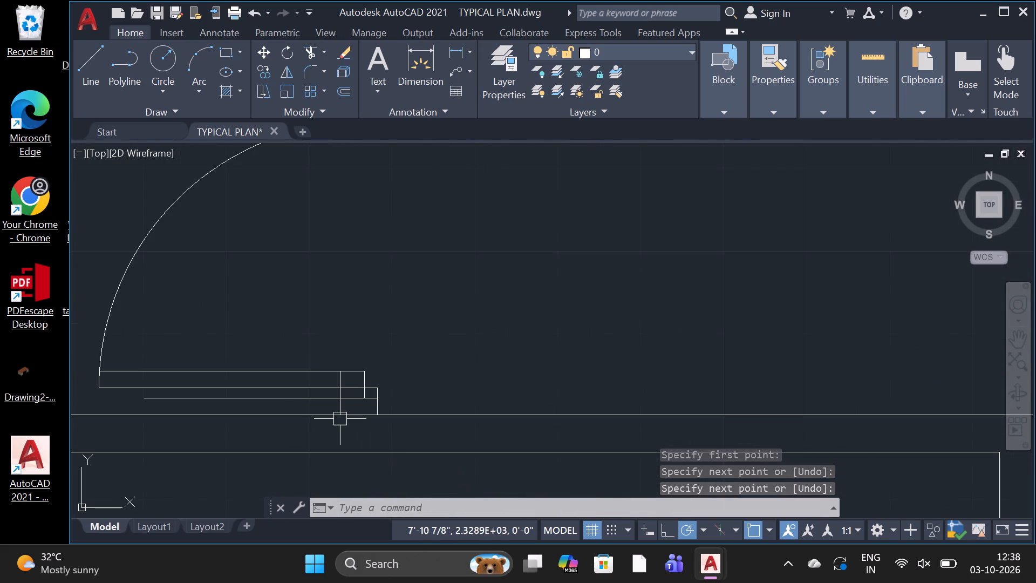
pyautogui.click(304, 398)
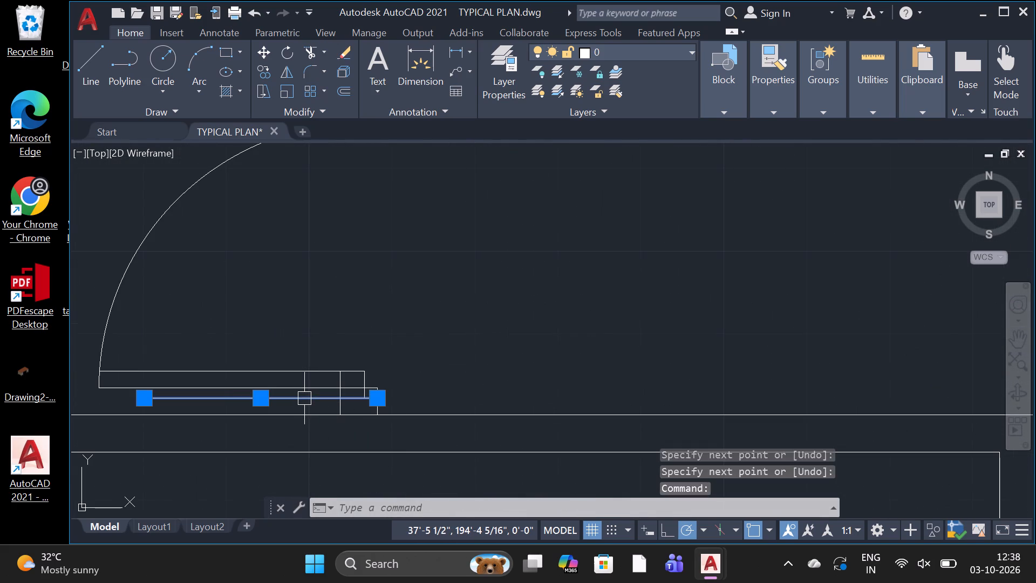
pyautogui.press('Delete')
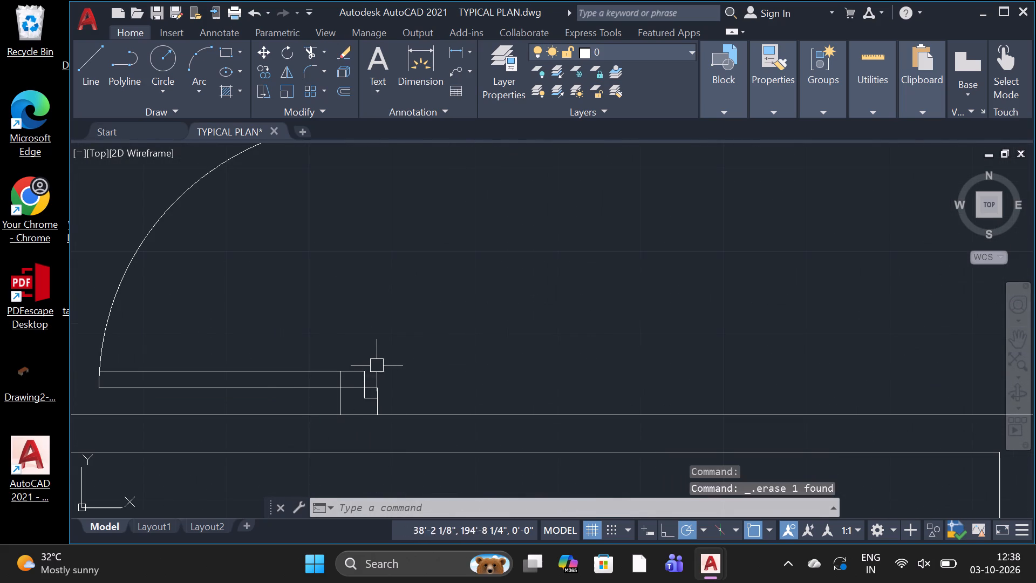
pyautogui.click(339, 401)
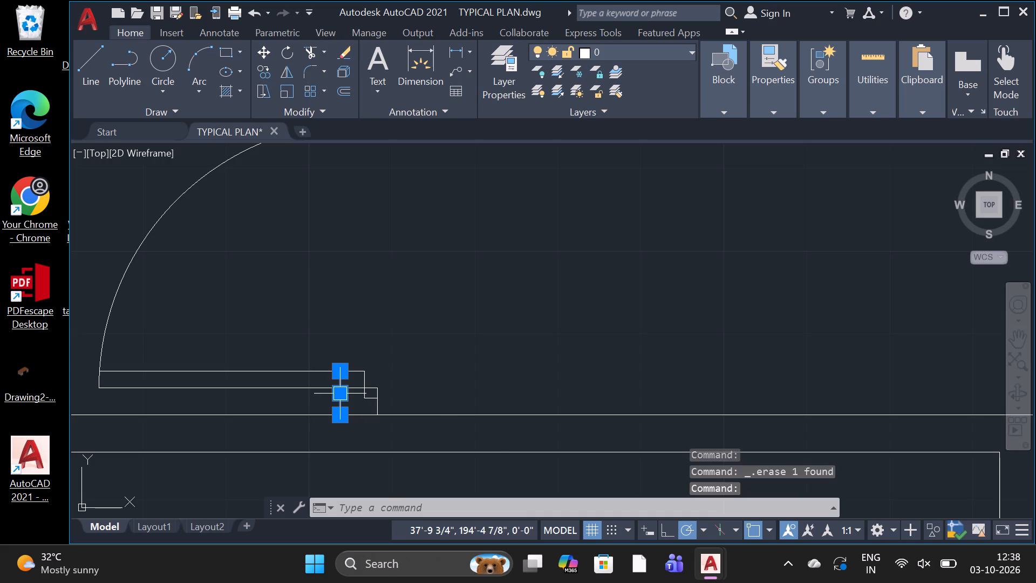
pyautogui.press('Delete')
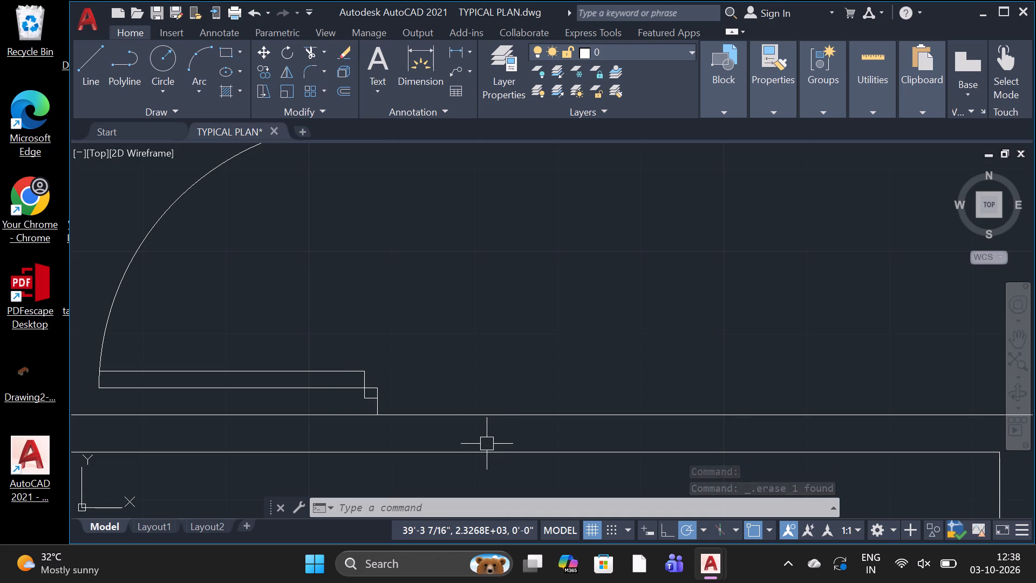
# Draw a vertical line about 7" long up from the central wall's lower left corner to close the gap in its left face.
pyautogui.scroll(-3, 459, 472)
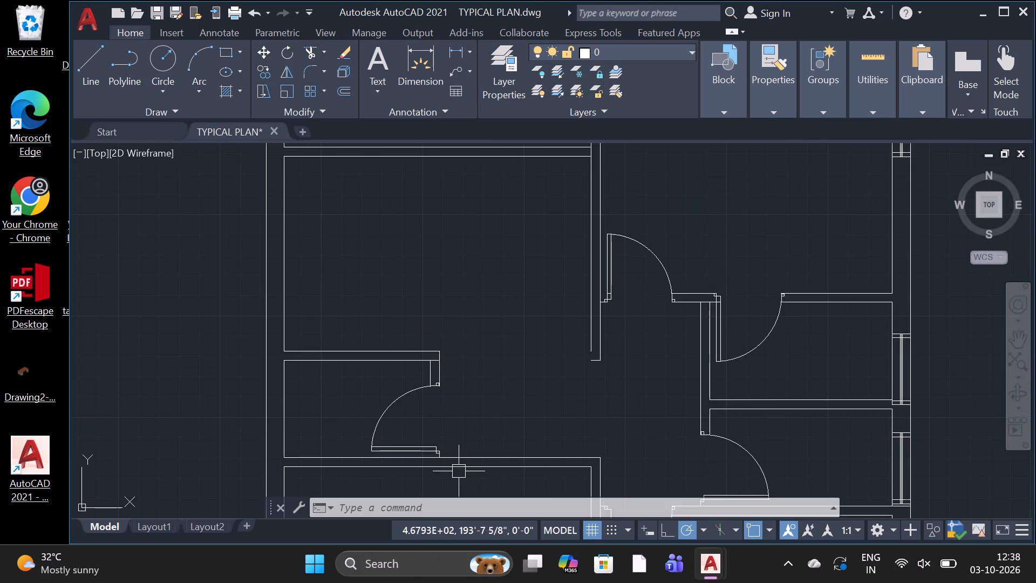
pyautogui.scroll(-1, 516, 434)
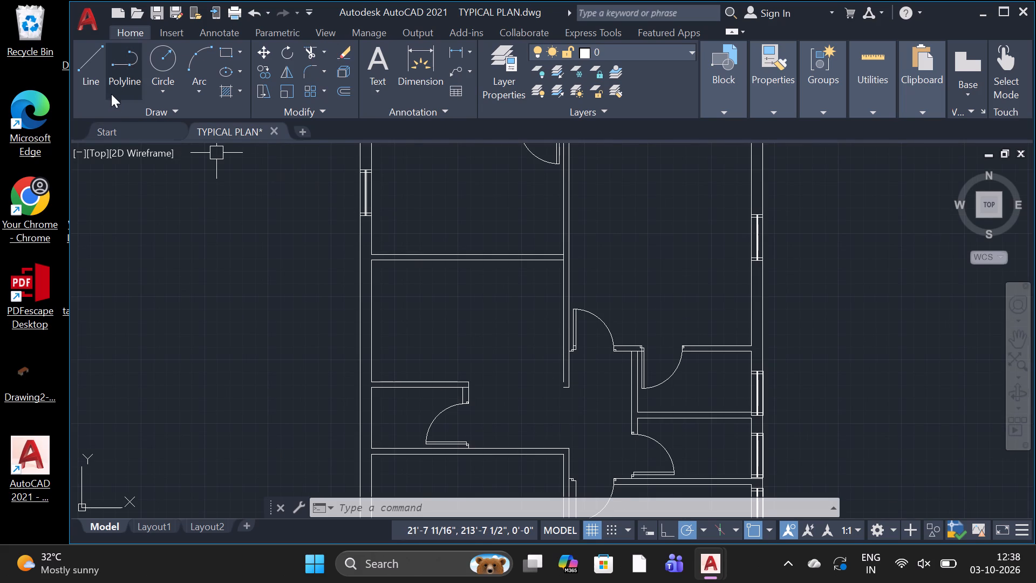
pyautogui.click(97, 87)
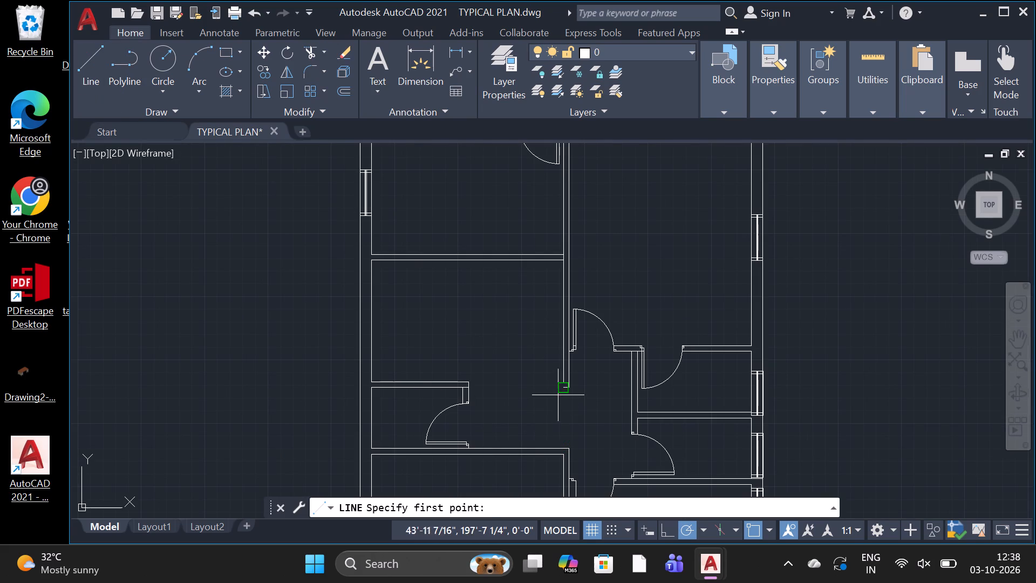
pyautogui.click(562, 390)
pyautogui.scroll(2, 562, 385)
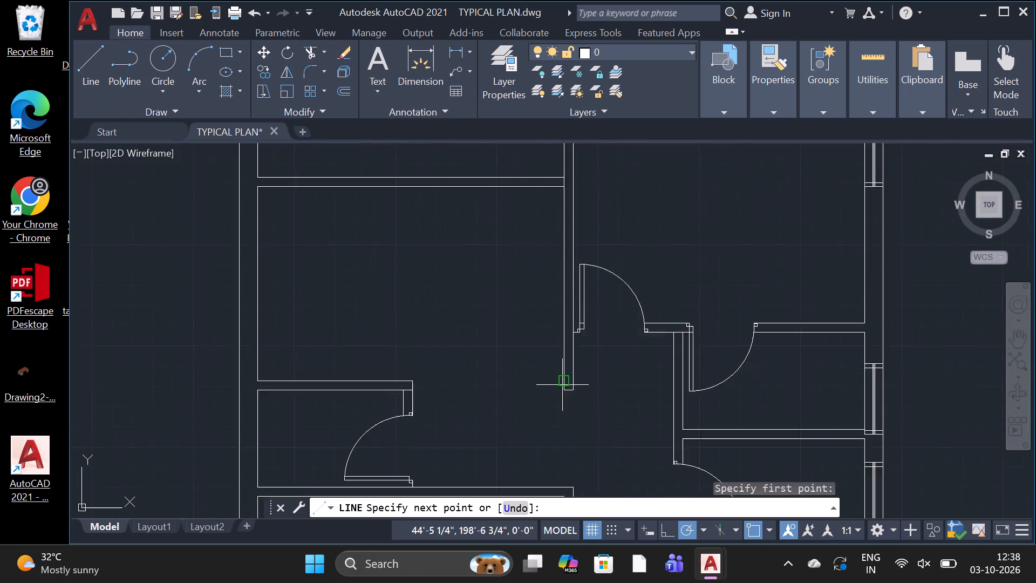
pyautogui.scroll(1, 562, 385)
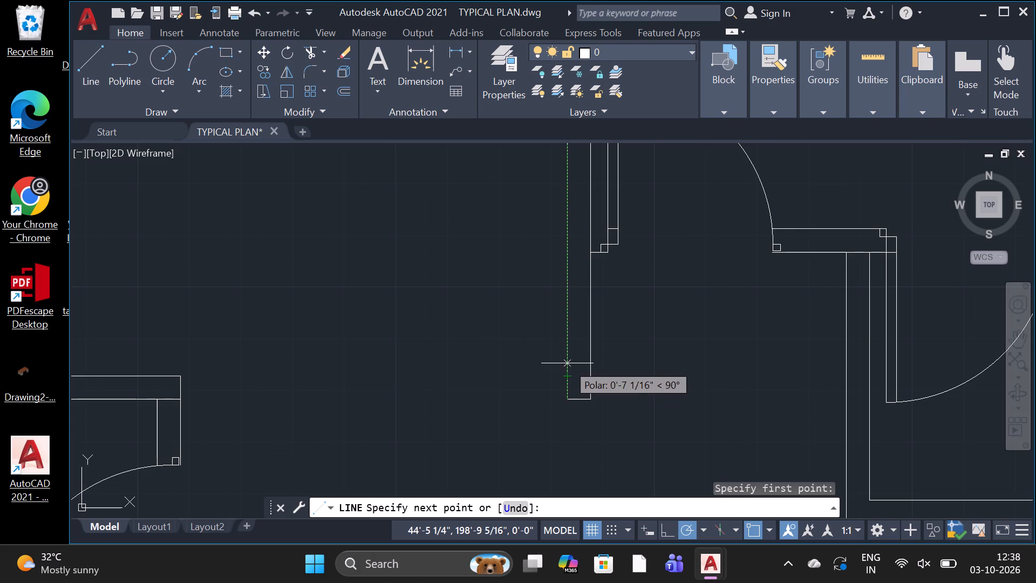
pyautogui.click(567, 363)
pyautogui.press('space')
pyautogui.scroll(-2, 601, 428)
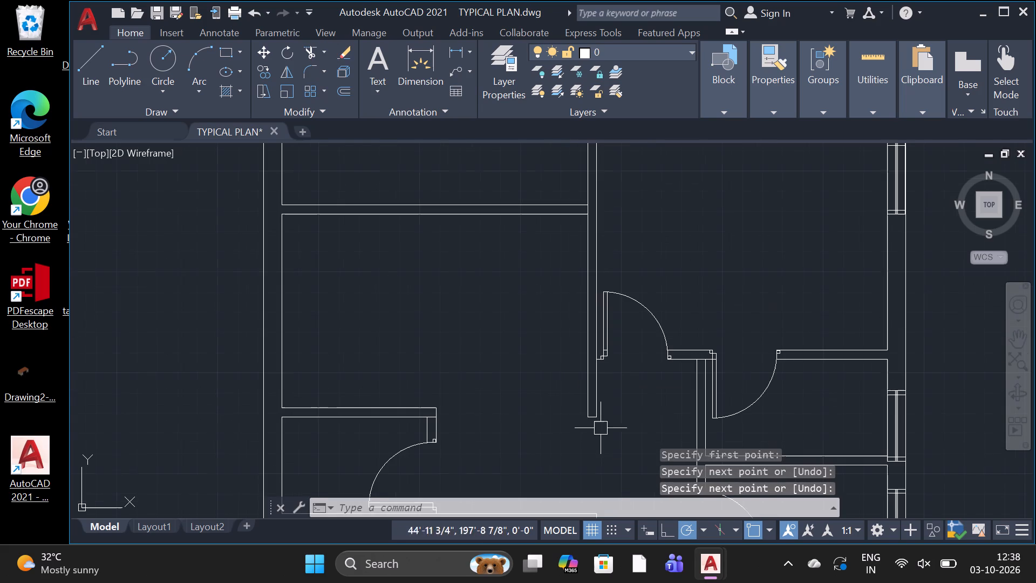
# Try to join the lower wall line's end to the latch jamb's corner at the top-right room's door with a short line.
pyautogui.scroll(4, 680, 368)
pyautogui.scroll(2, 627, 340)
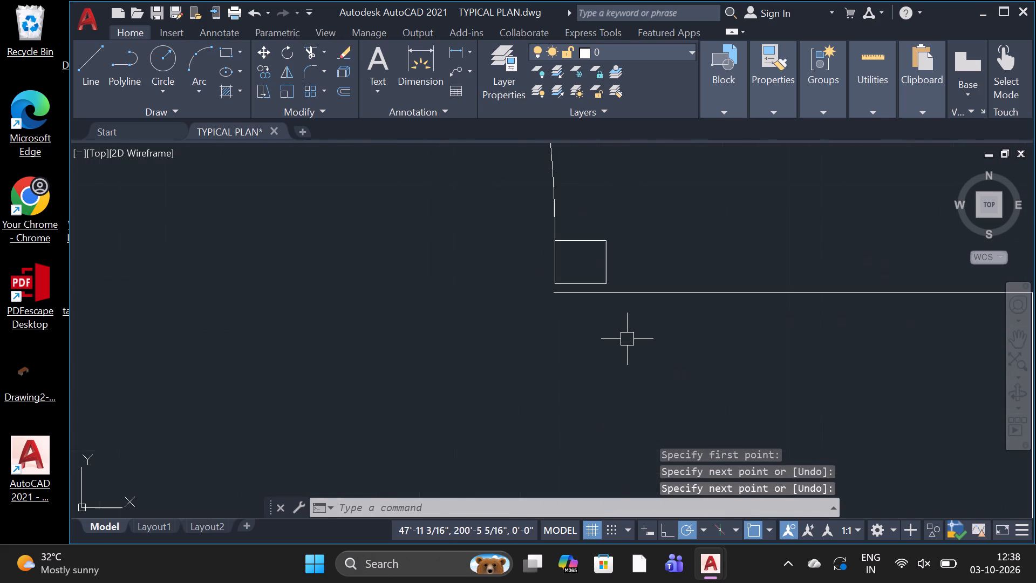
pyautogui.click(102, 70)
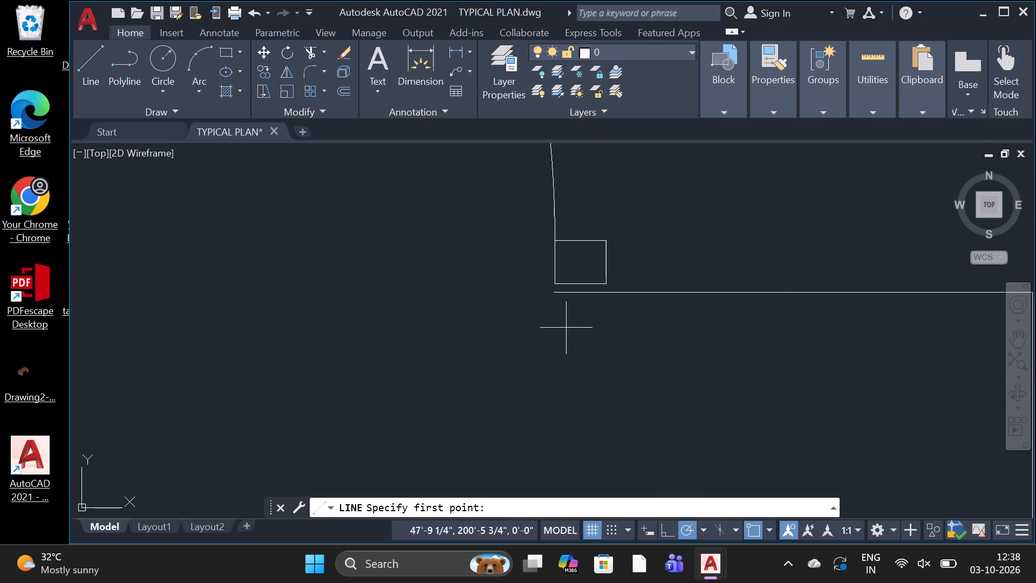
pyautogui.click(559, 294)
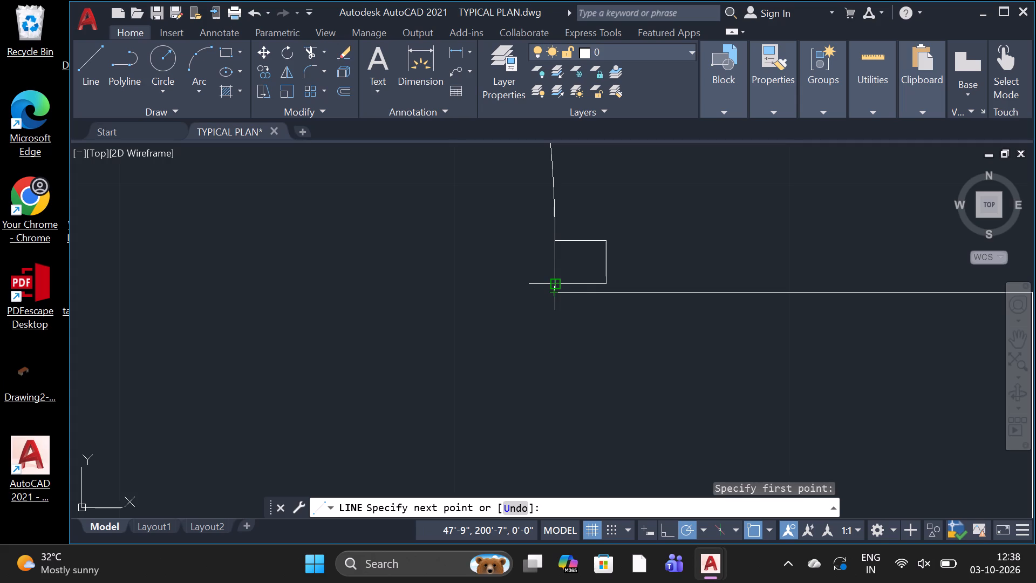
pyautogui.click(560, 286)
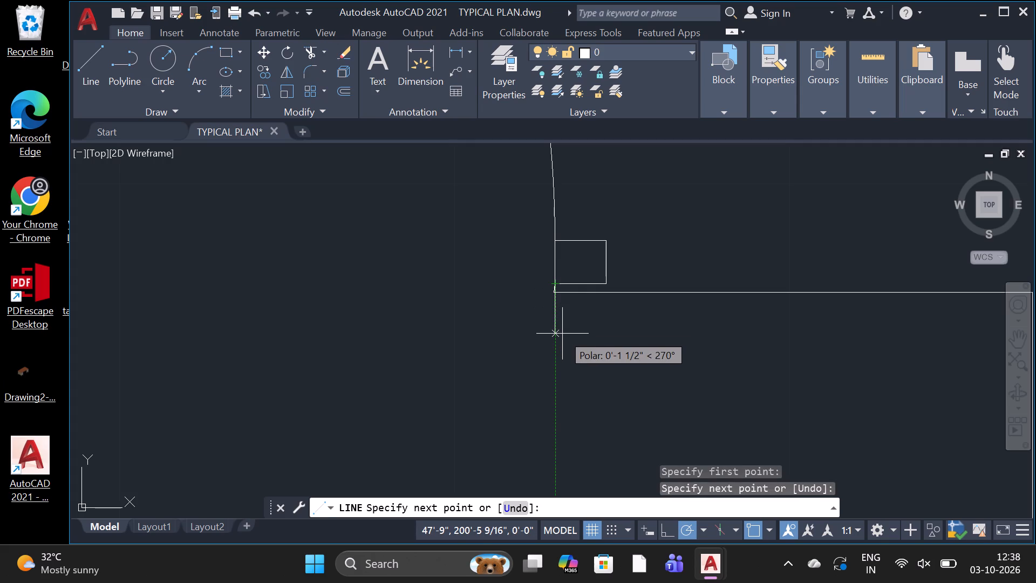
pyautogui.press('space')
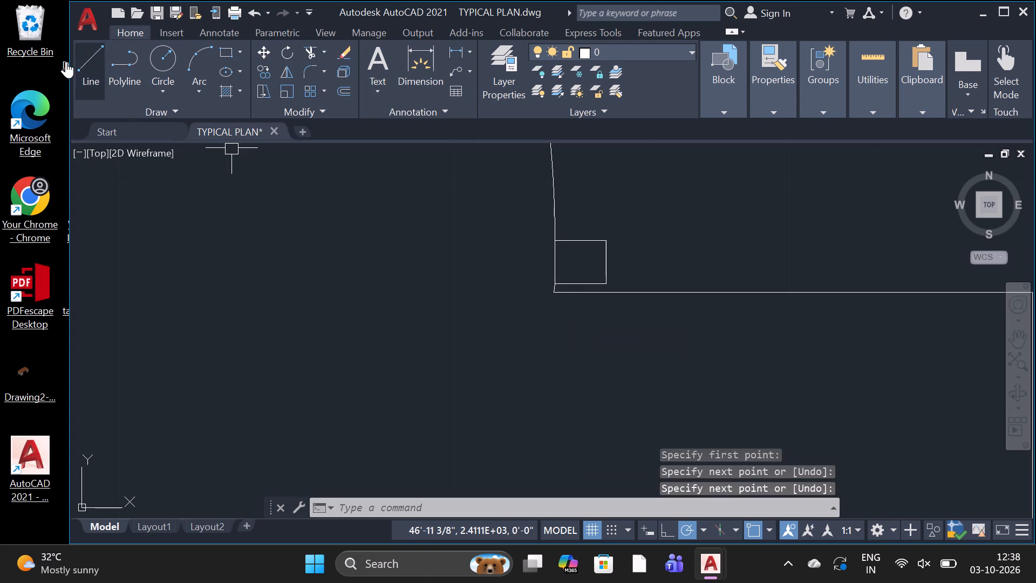
# Draw a short vertical line from the latch jamb's lower left corner straight down to the lower wall line.
pyautogui.moveTo(78, 65); pyautogui.dragTo(85, 74)
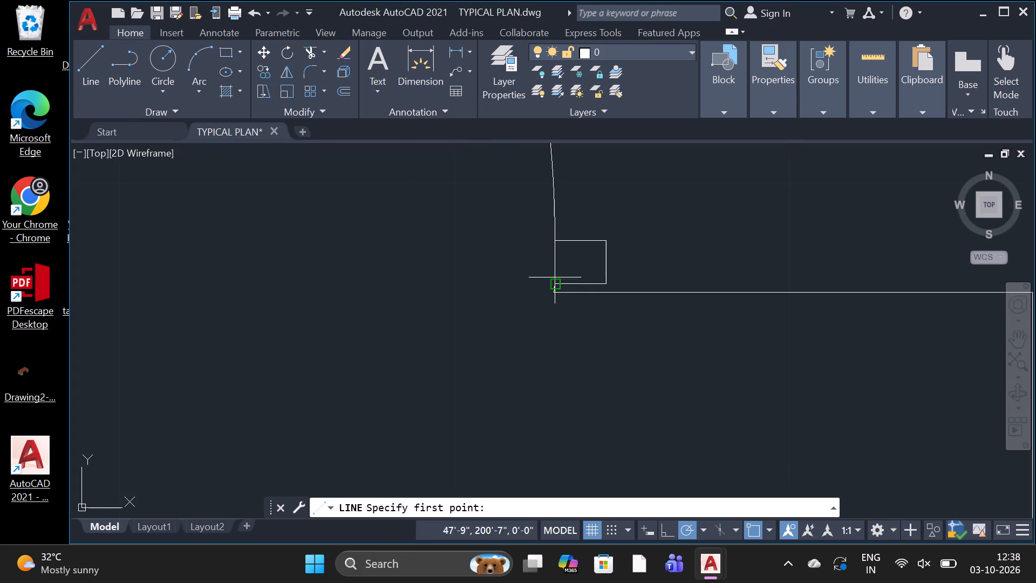
pyautogui.scroll(3, 522, 277)
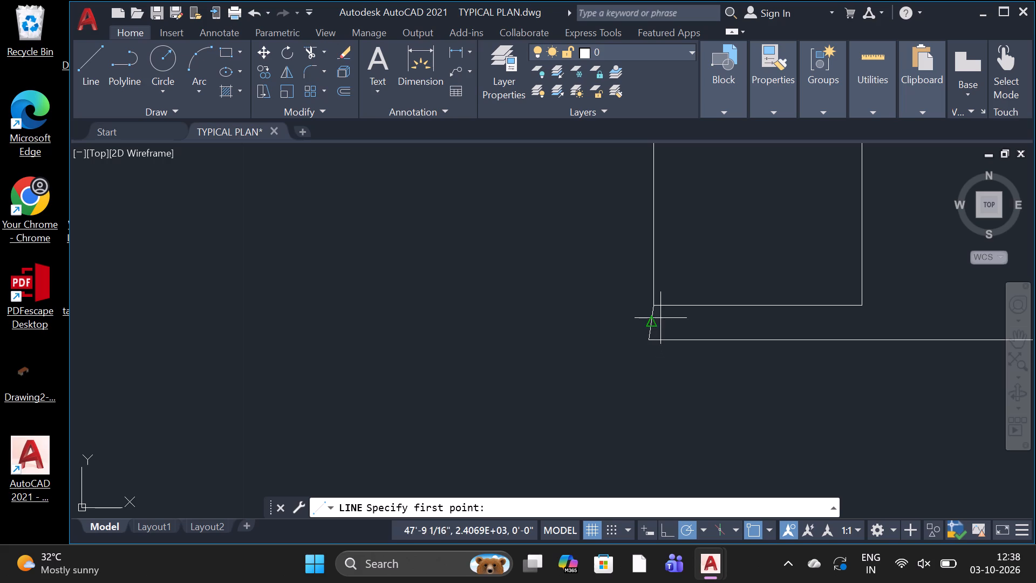
pyautogui.click(657, 306)
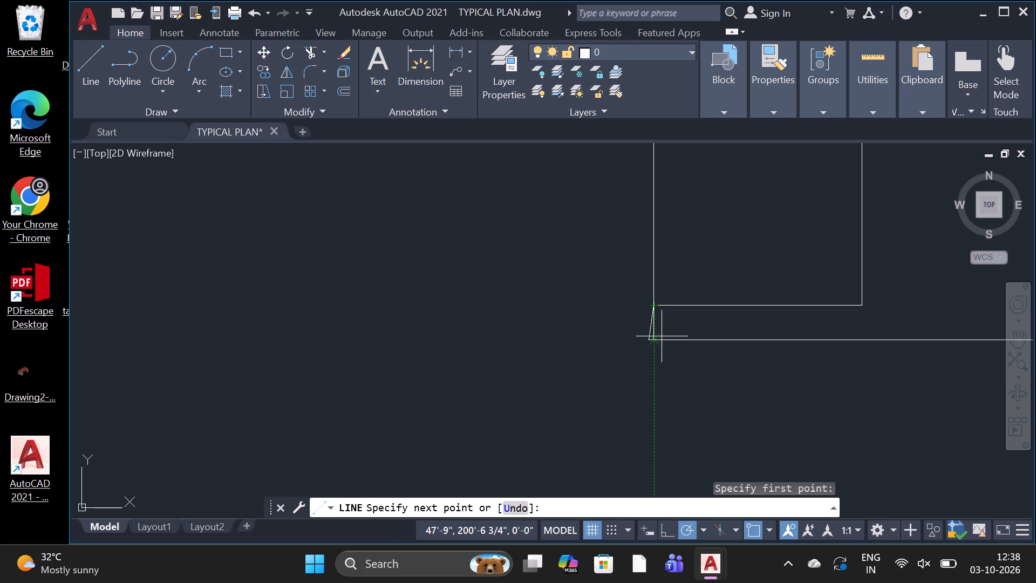
pyautogui.click(660, 338)
pyautogui.press('space')
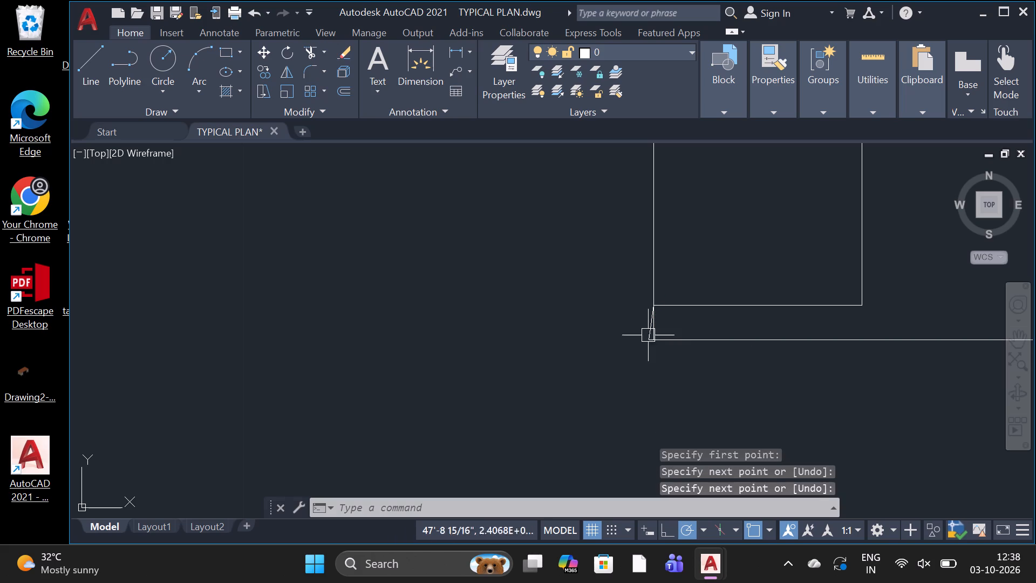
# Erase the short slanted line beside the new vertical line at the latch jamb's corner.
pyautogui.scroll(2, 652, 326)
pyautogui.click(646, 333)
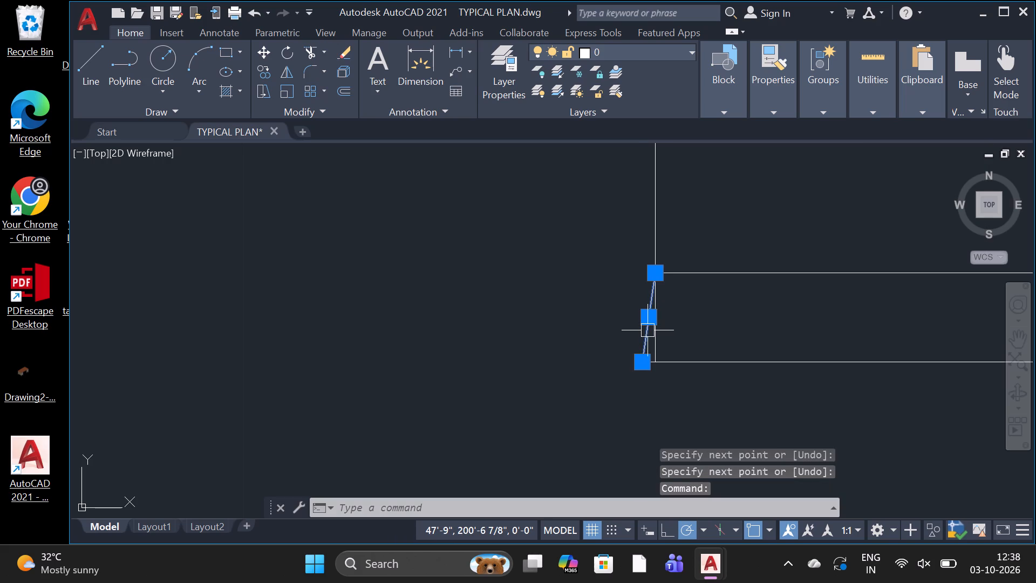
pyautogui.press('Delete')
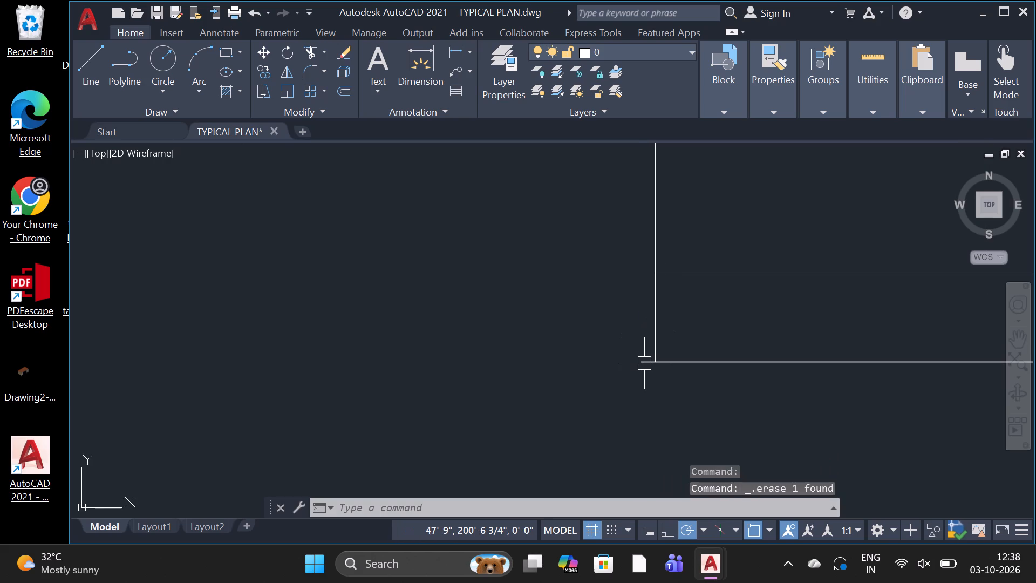
# Trim the lower wall line's overhang past the vertical line at the latch jamb of the top-right room's door.
pyautogui.write('TR')
pyautogui.press('space')
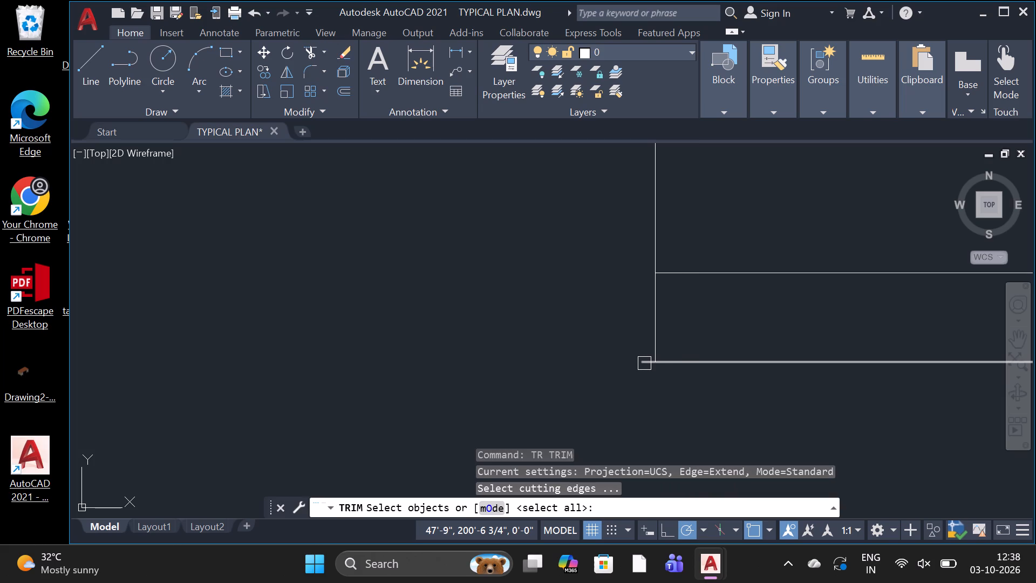
pyautogui.press('space')
pyautogui.doubleClick(644, 363)
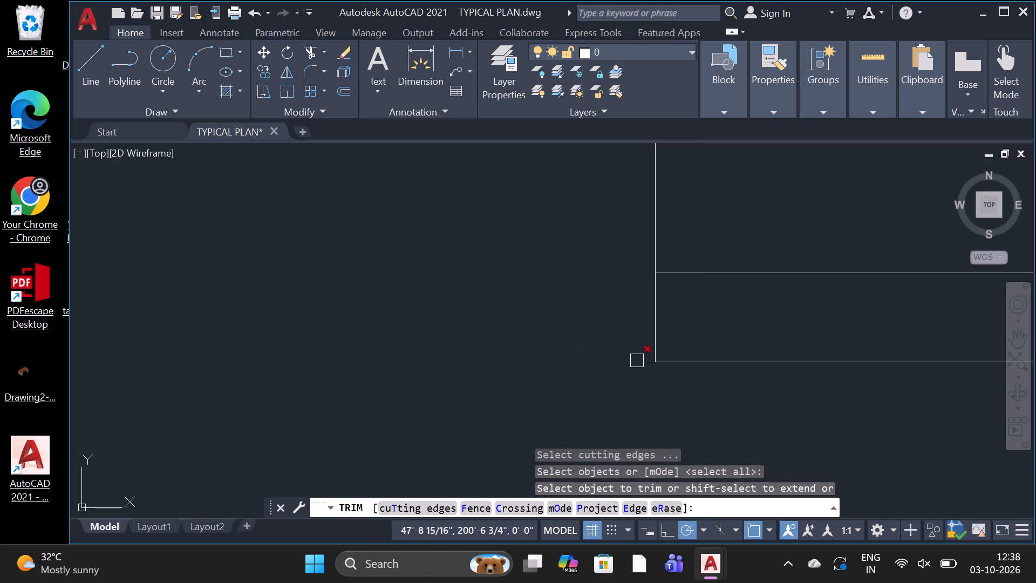
pyautogui.click(638, 359)
pyautogui.scroll(-4, 626, 362)
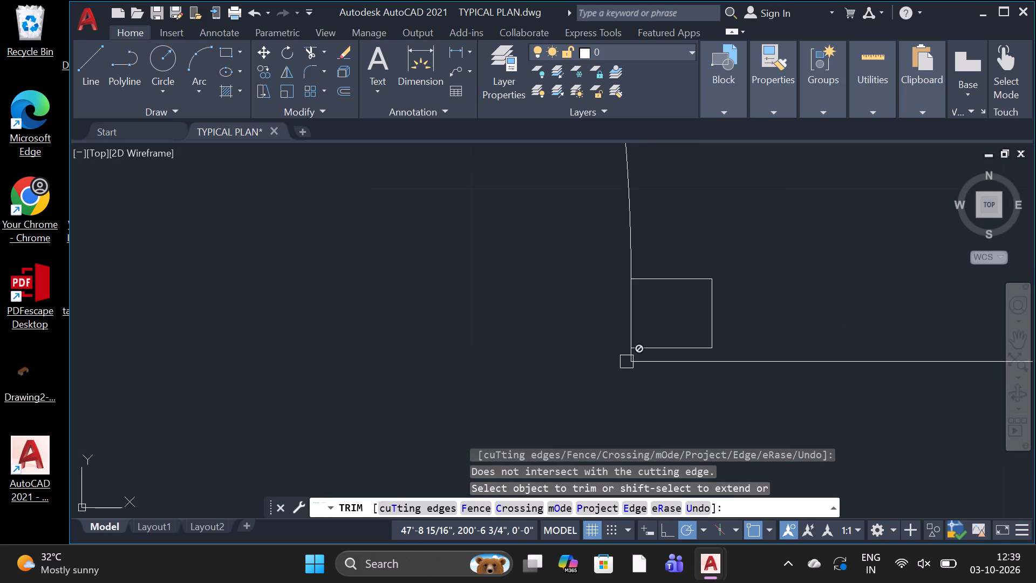
pyautogui.scroll(-6, 636, 357)
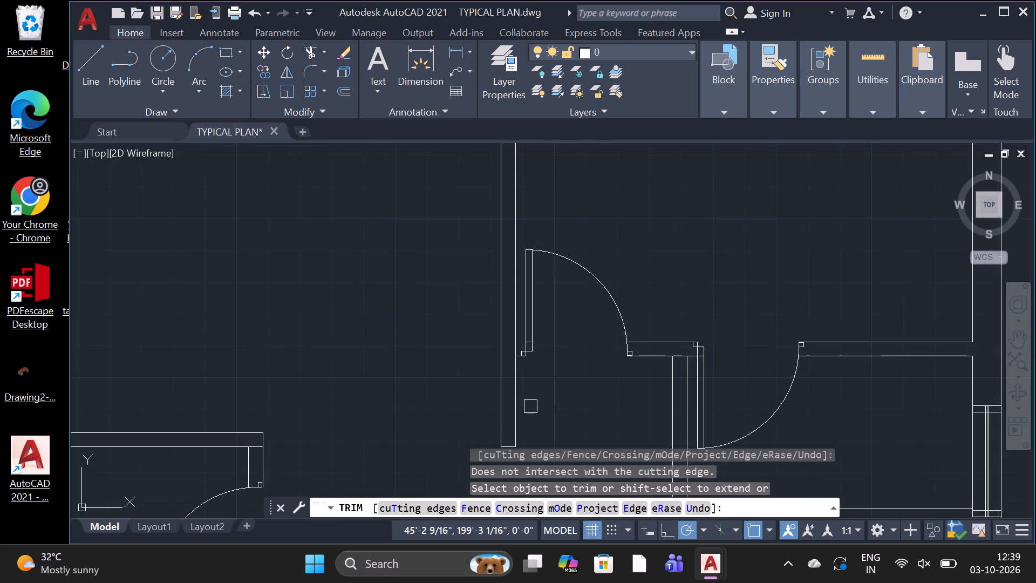
pyautogui.scroll(3, 503, 398)
pyautogui.scroll(-5, 515, 365)
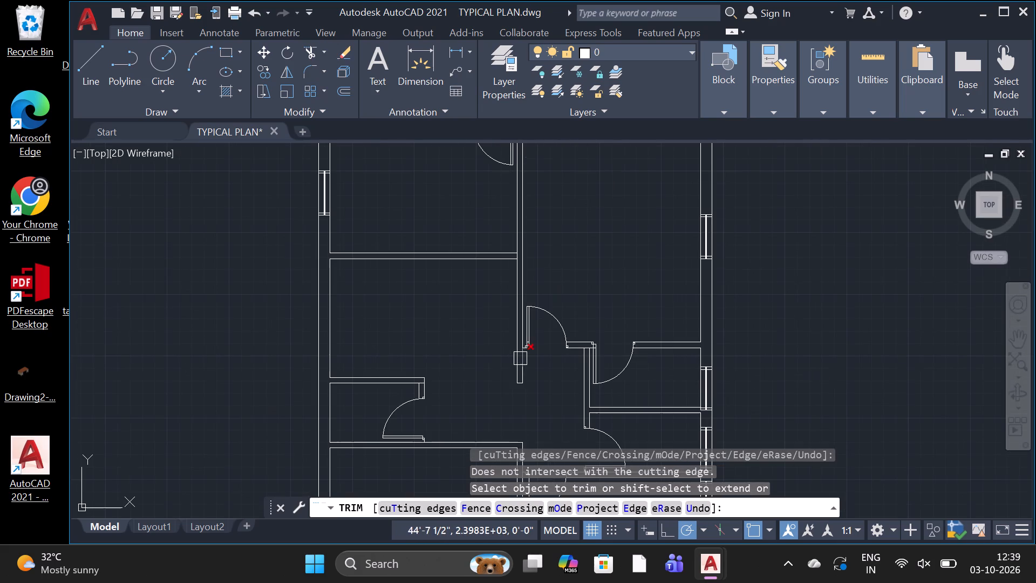
# Trim both lines of the horizontal partition between the two upper-left rooms back to align with the small room's wall end below.
pyautogui.scroll(-2, 457, 280)
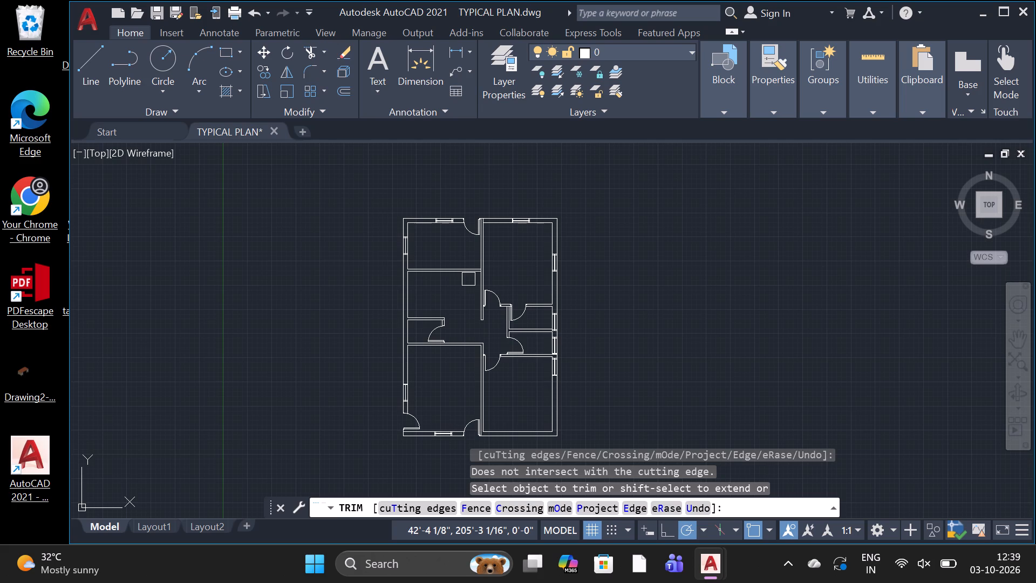
pyautogui.scroll(3, 469, 279)
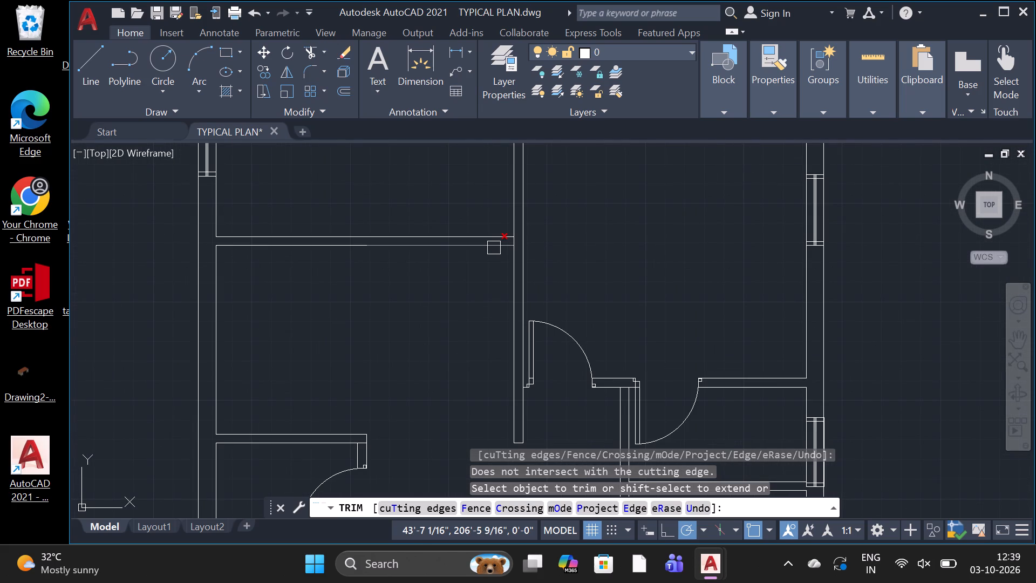
pyautogui.click(494, 248)
pyautogui.click(494, 248)
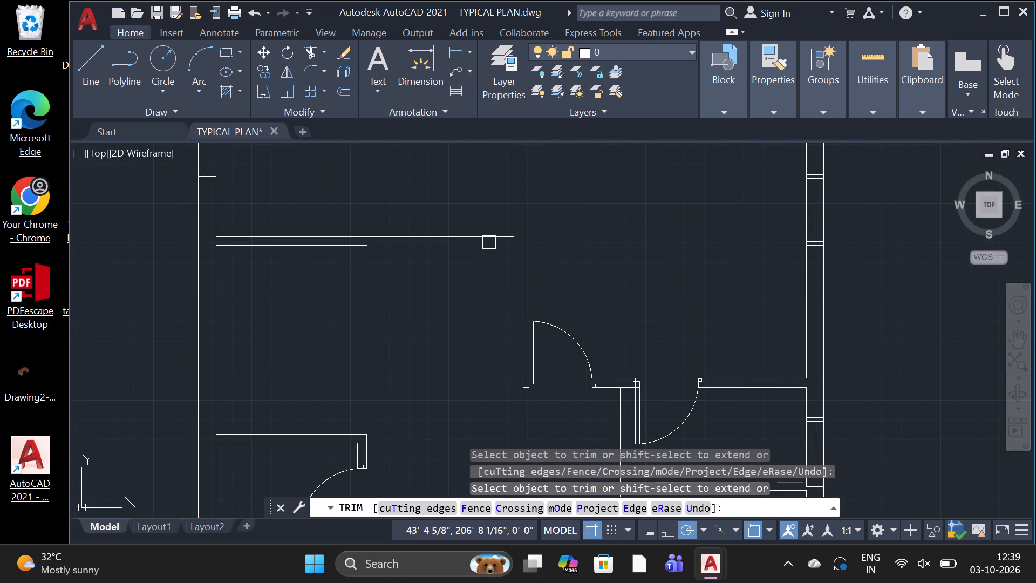
pyautogui.click(489, 241)
pyautogui.click(489, 241)
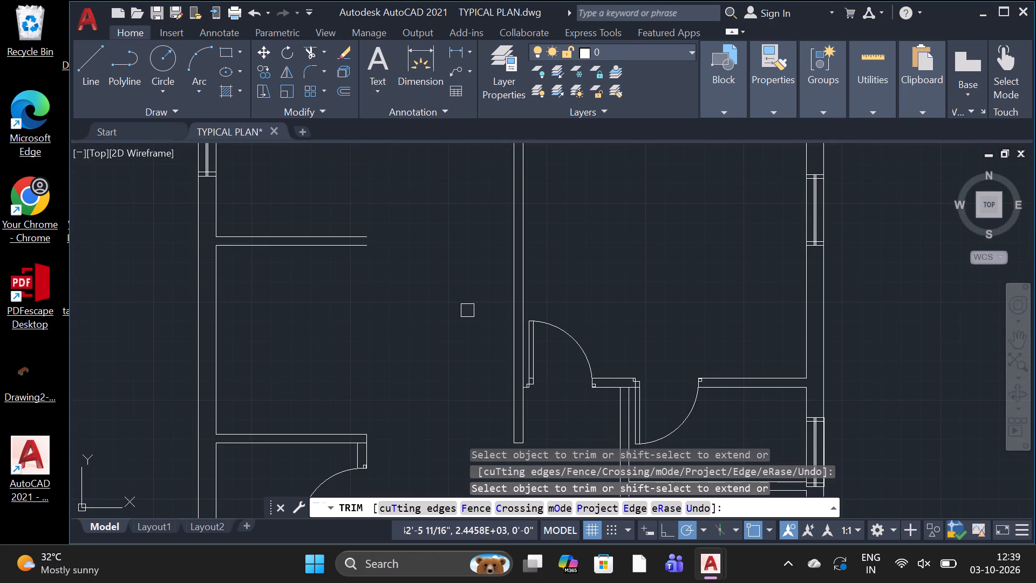
# Close the open end of the shortened upper-left partition with a short vertical line between its two wall lines.
pyautogui.click(88, 67)
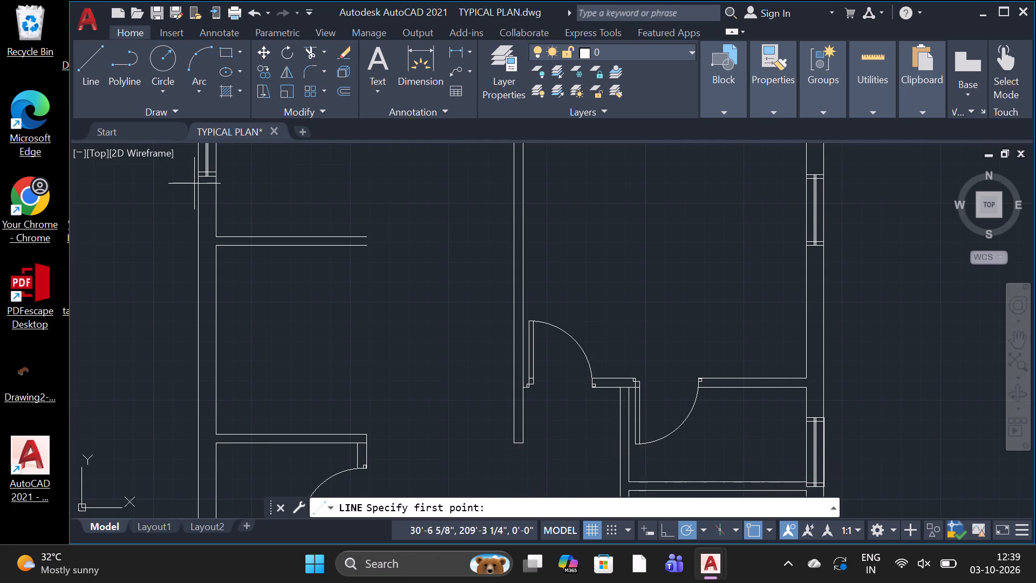
pyautogui.click(368, 237)
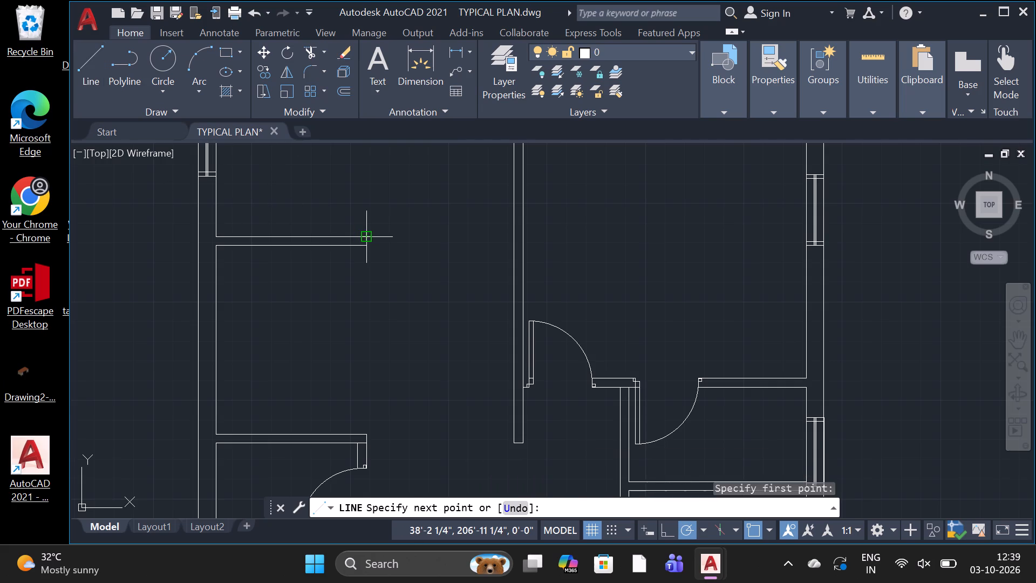
pyautogui.click(367, 248)
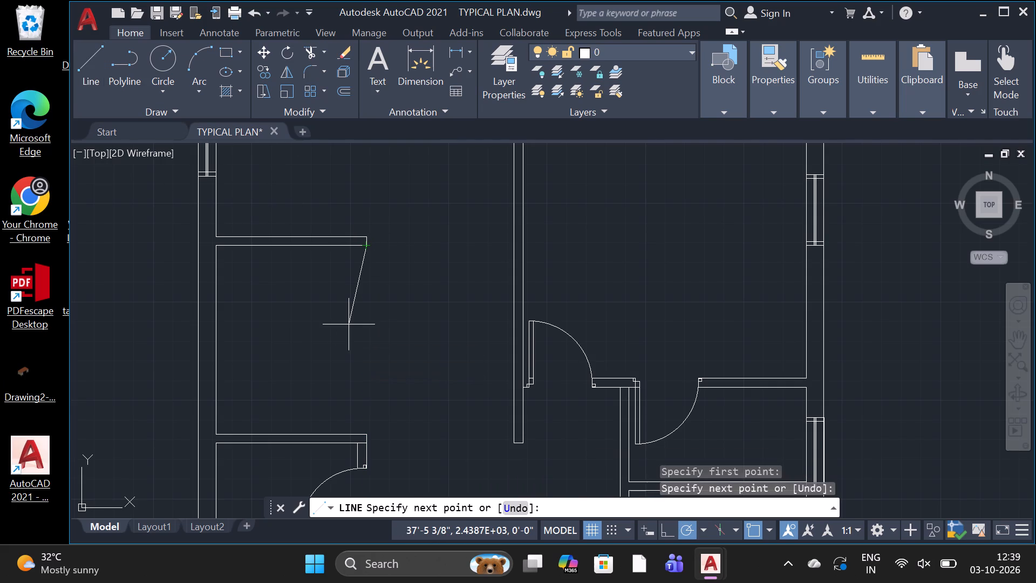
pyautogui.click(349, 243)
pyautogui.press('space')
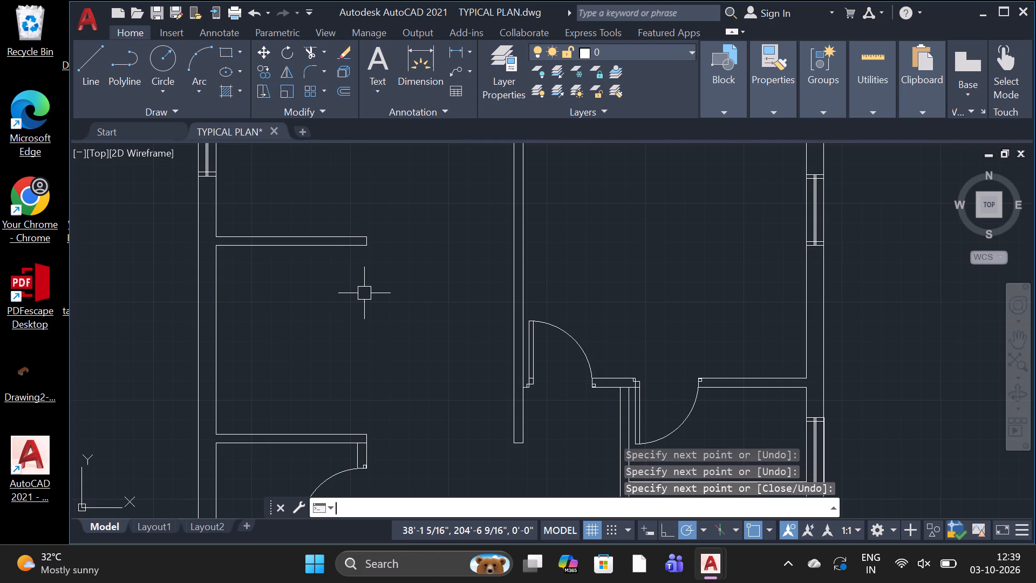
# Draw a short vertical line from the latch jamb's upper left corner to the upper wall line at the lower-right room's door.
pyautogui.scroll(-2, 353, 293)
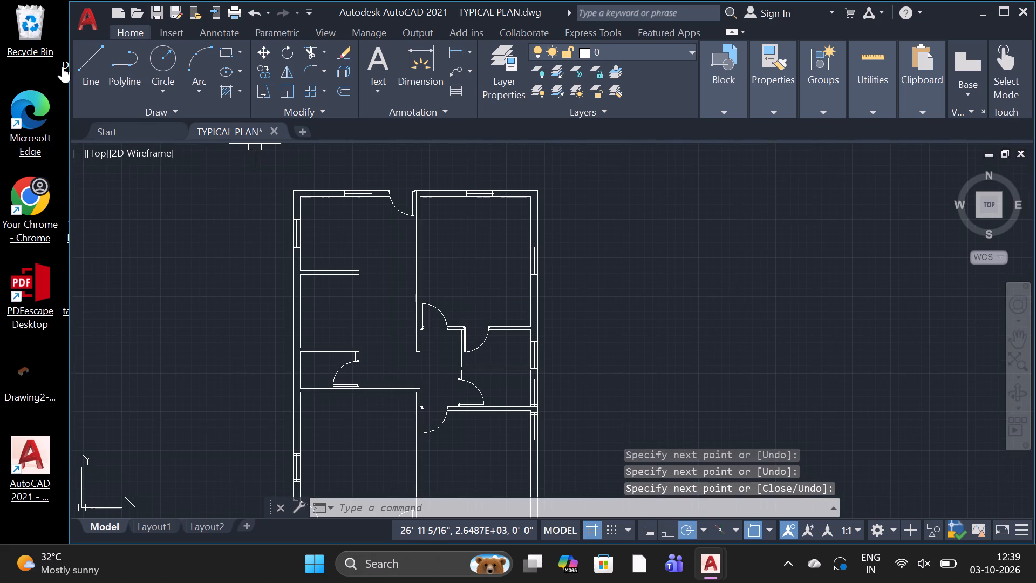
pyautogui.click(85, 66)
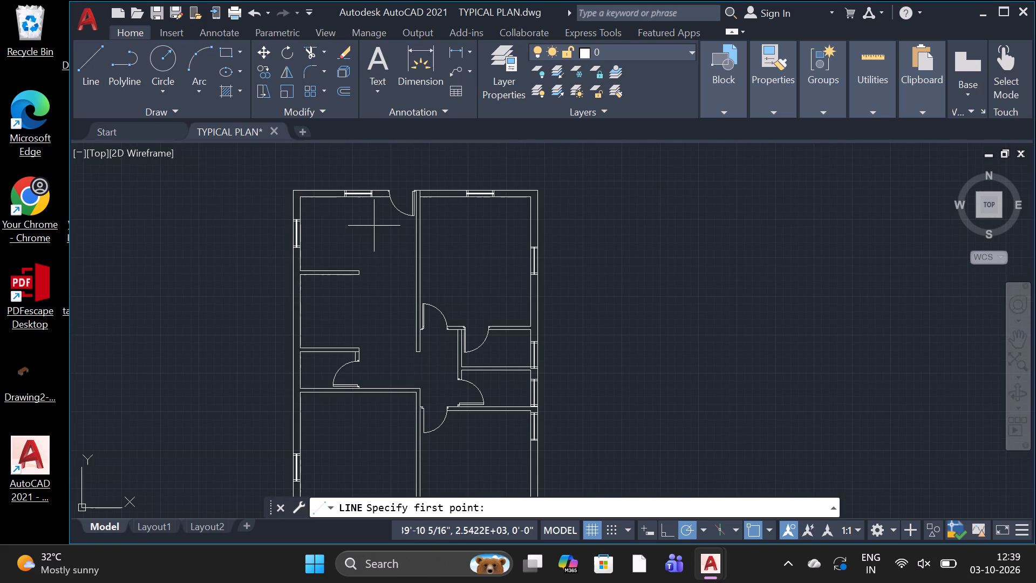
pyautogui.scroll(-1, 449, 305)
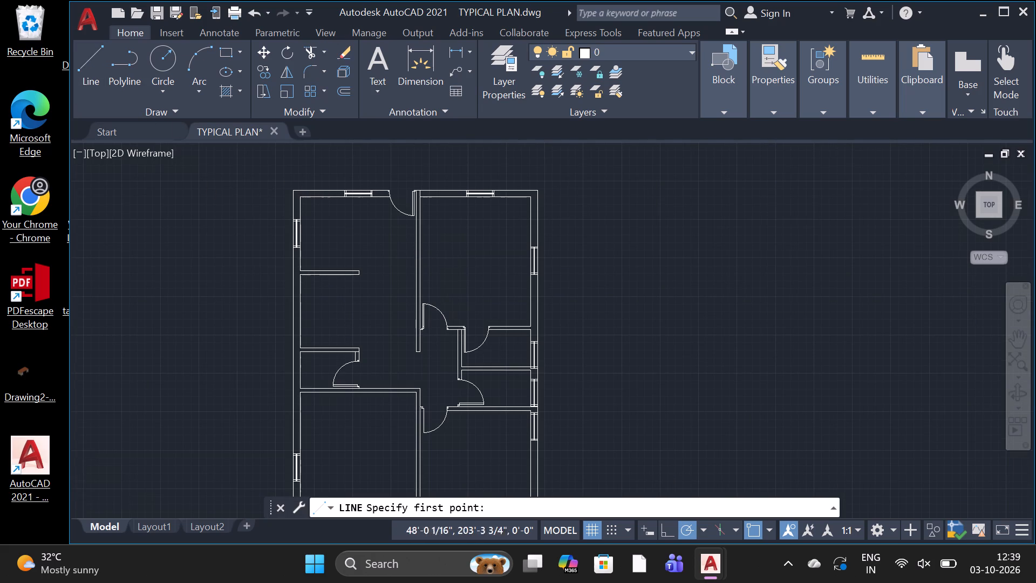
pyautogui.scroll(3, 449, 383)
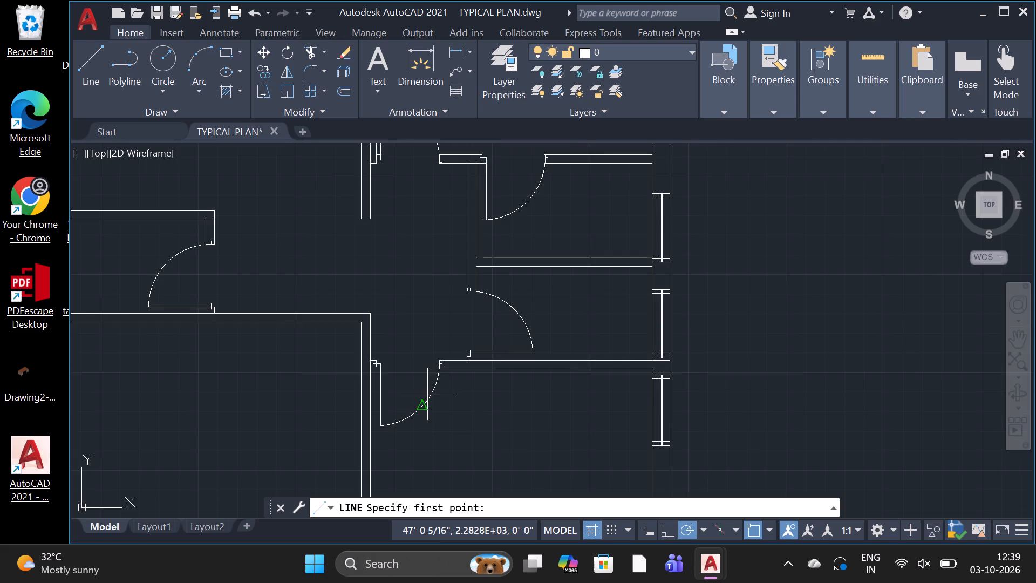
pyautogui.scroll(3, 428, 392)
pyautogui.scroll(3, 475, 273)
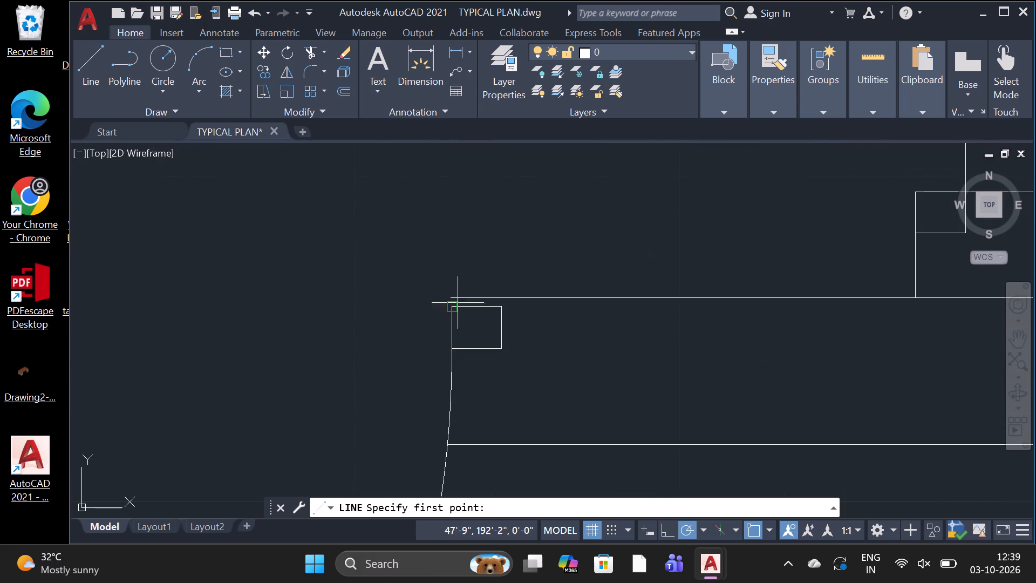
pyautogui.click(456, 310)
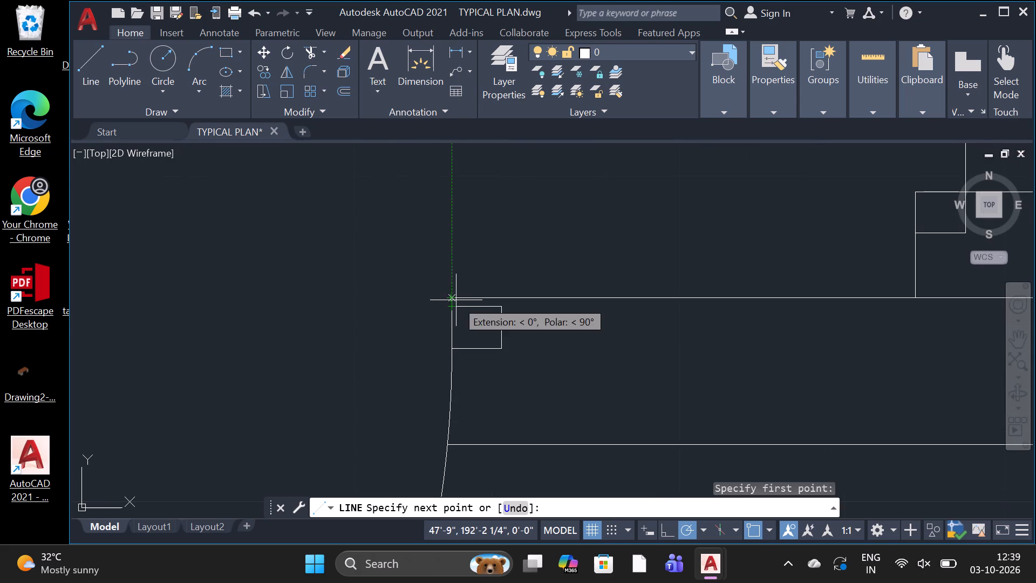
pyautogui.scroll(3, 454, 301)
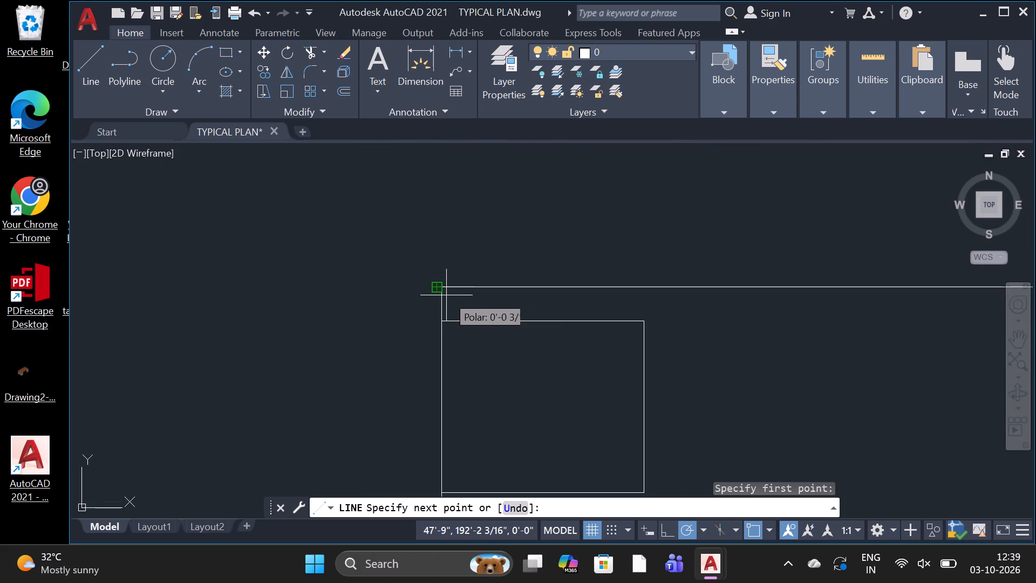
pyautogui.click(447, 292)
pyautogui.press('space')
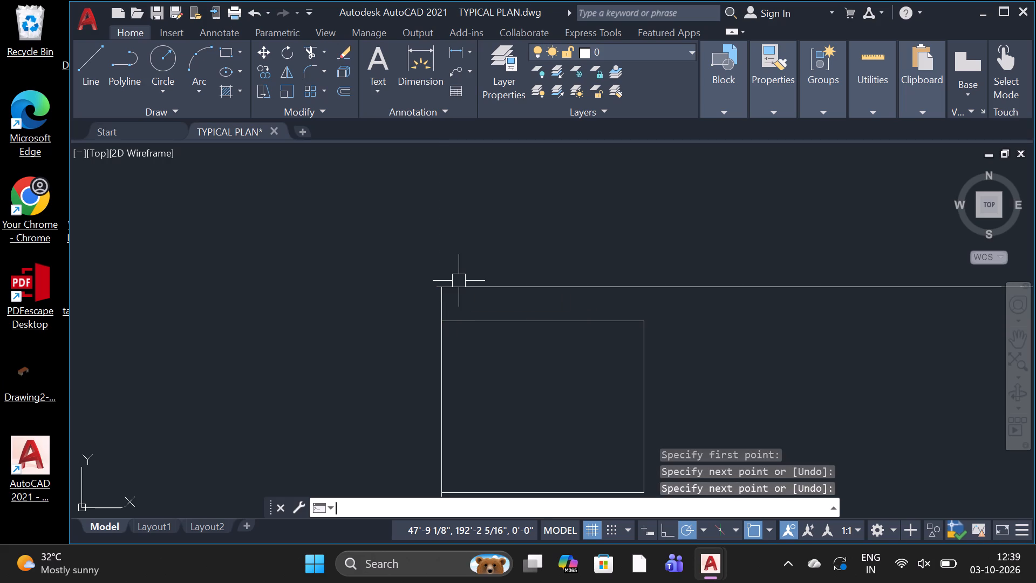
# Trim the upper wall line's overhang past the new vertical line at the latch jamb of the lower-right room's door.
pyautogui.write('TR')
pyautogui.press('space')
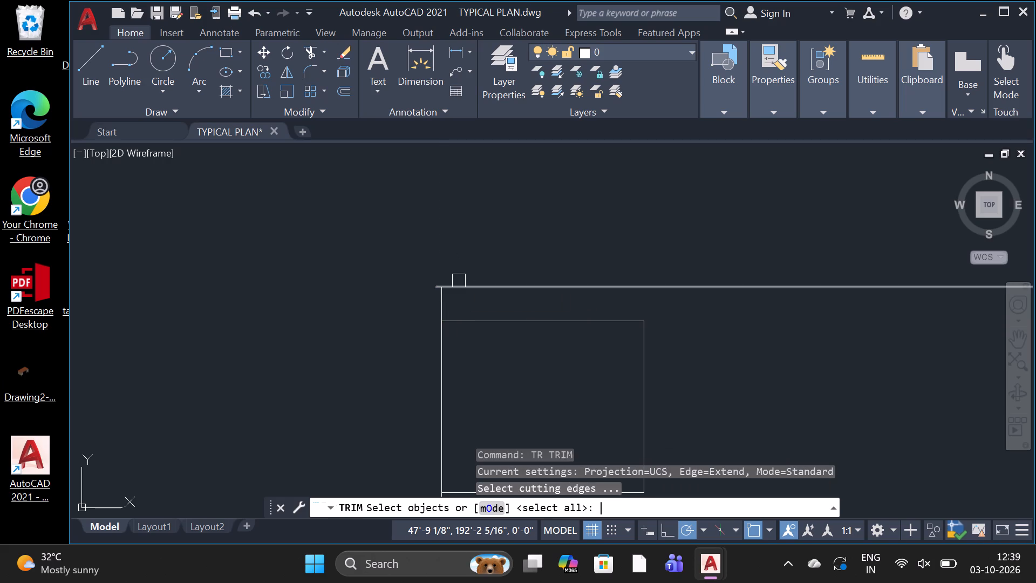
pyautogui.press('space')
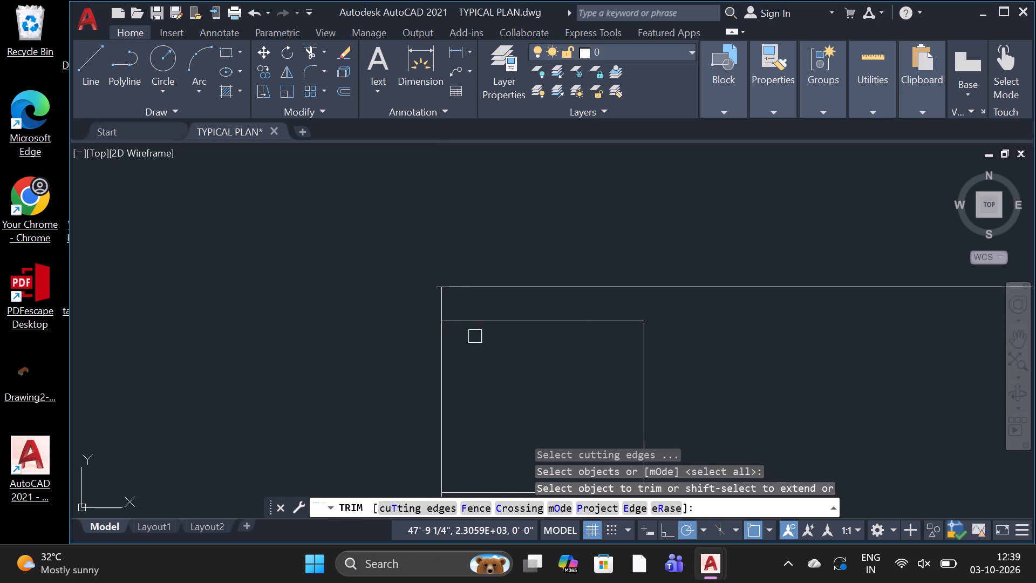
pyautogui.scroll(2, 438, 300)
pyautogui.click(436, 273)
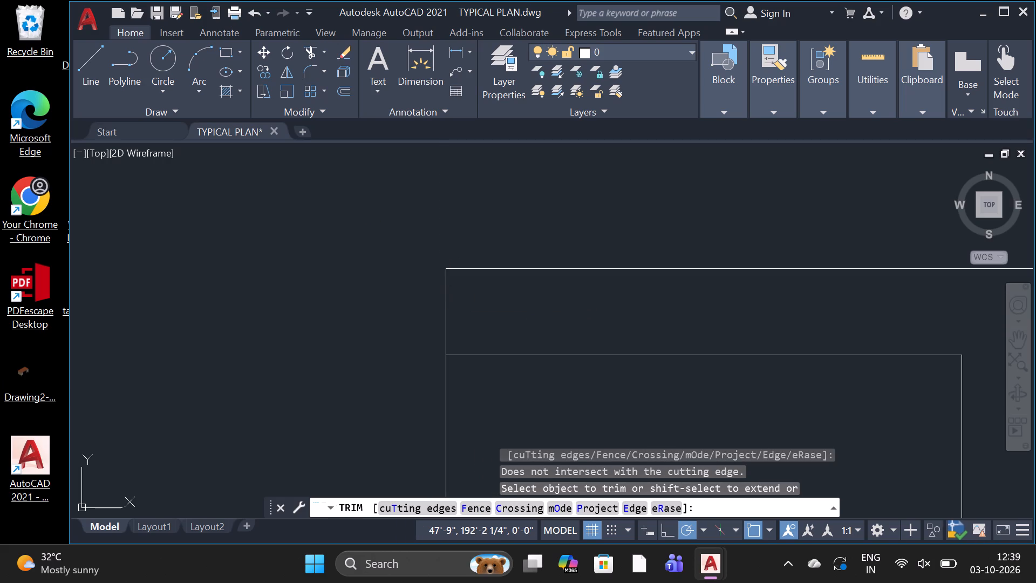
# Draw a short horizontal line joining the hinge jamb's lower left corner to the vertical wall at the lower-right room's door.
pyautogui.scroll(-8, 435, 293)
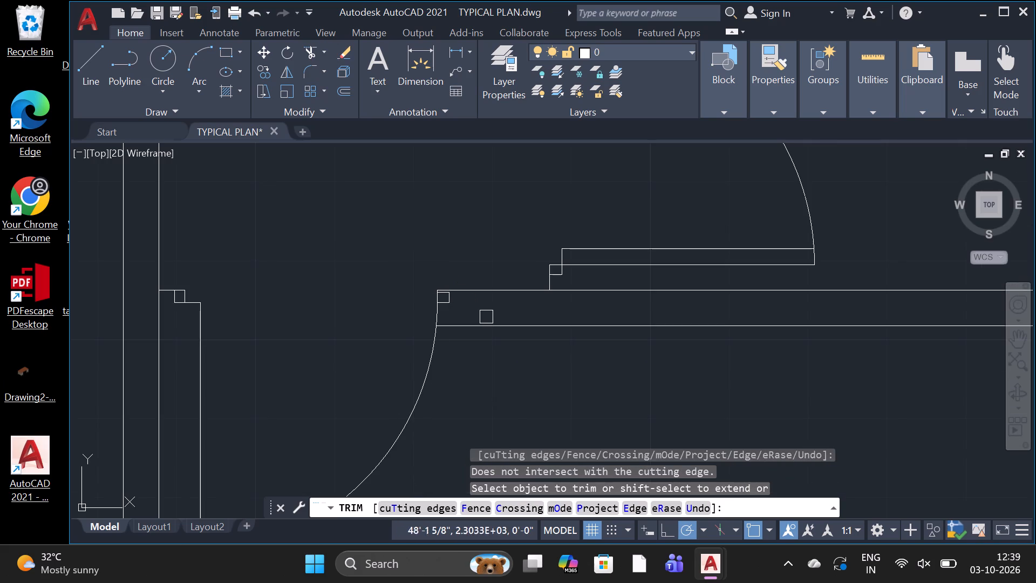
pyautogui.scroll(-3, 476, 349)
pyautogui.scroll(-2, 419, 417)
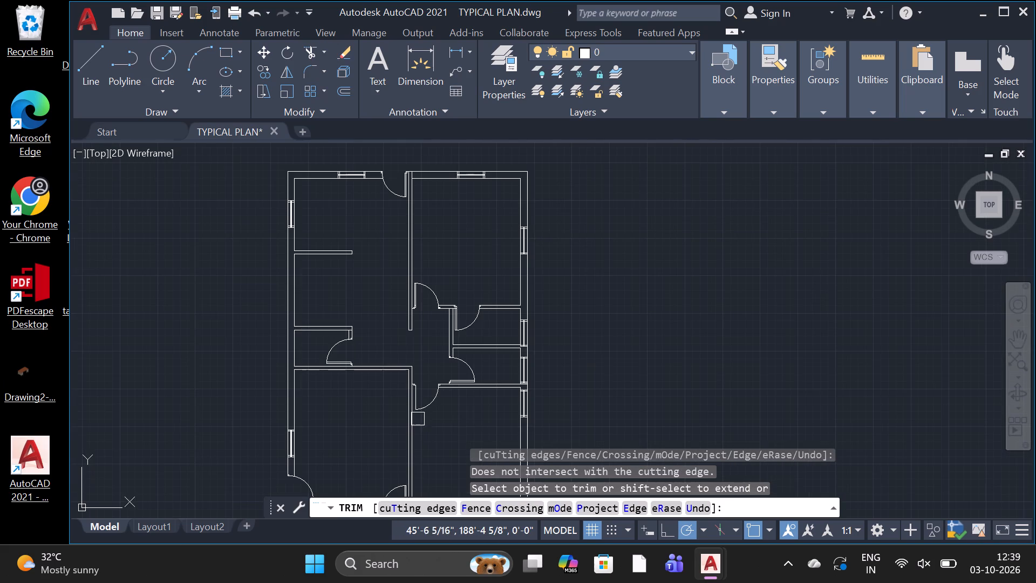
pyautogui.scroll(6, 406, 396)
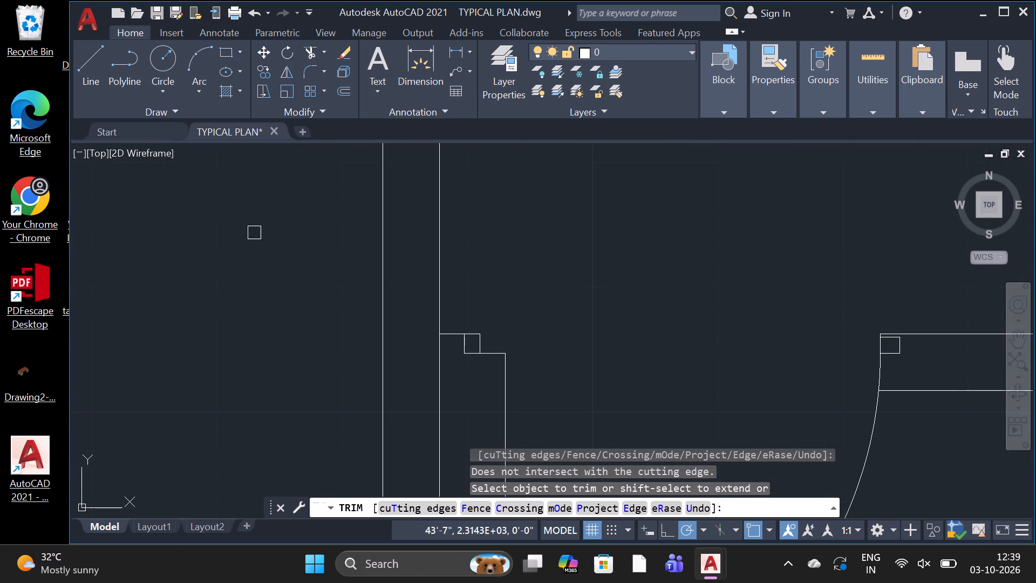
pyautogui.click(90, 64)
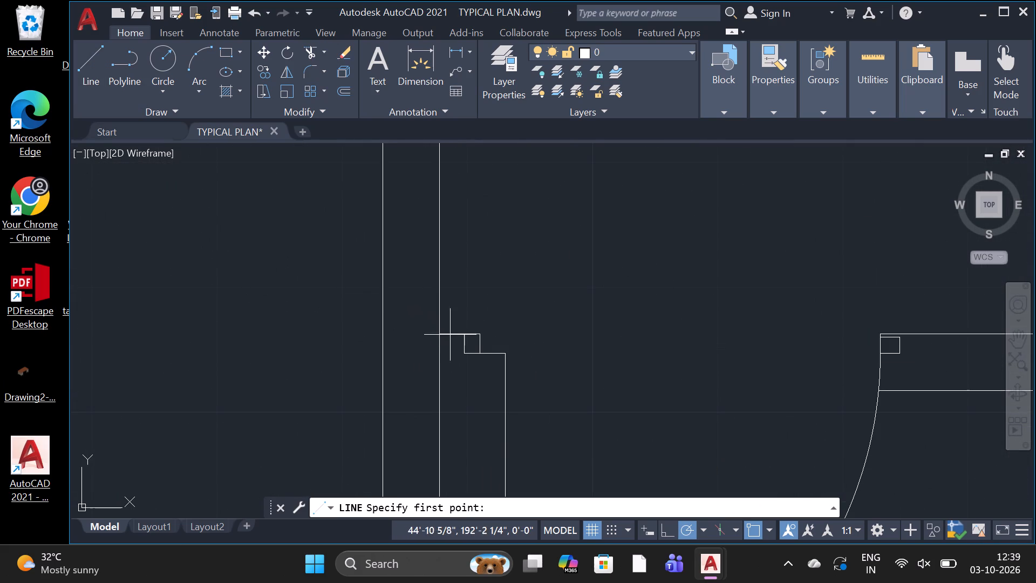
pyautogui.click(460, 351)
pyautogui.click(440, 351)
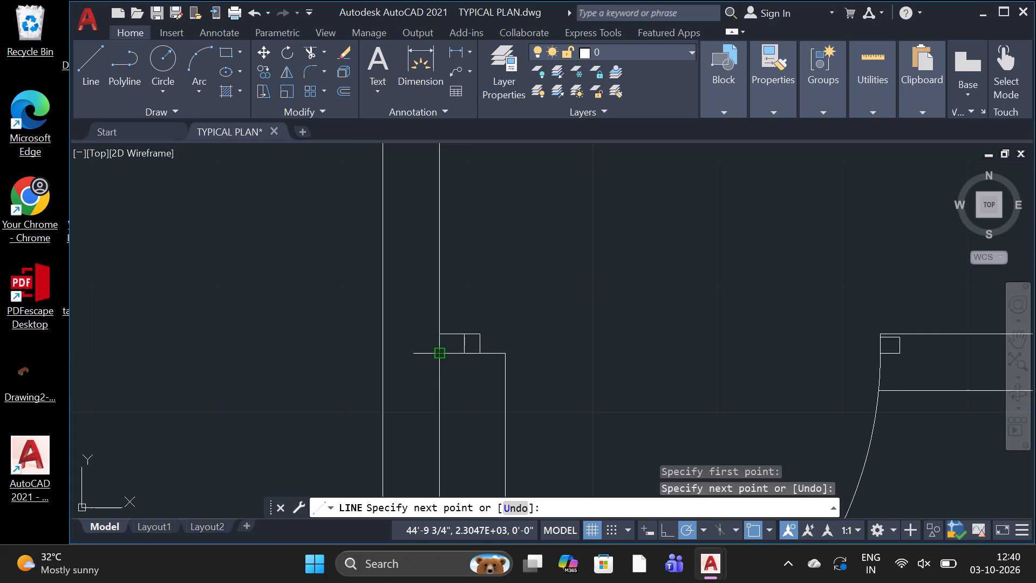
pyautogui.press('space')
# Draw a short vertical line from the latch jamb's lower right corner to the outer wall line at the lower-left room's bottom-wall door.
pyautogui.scroll(-4, 432, 284)
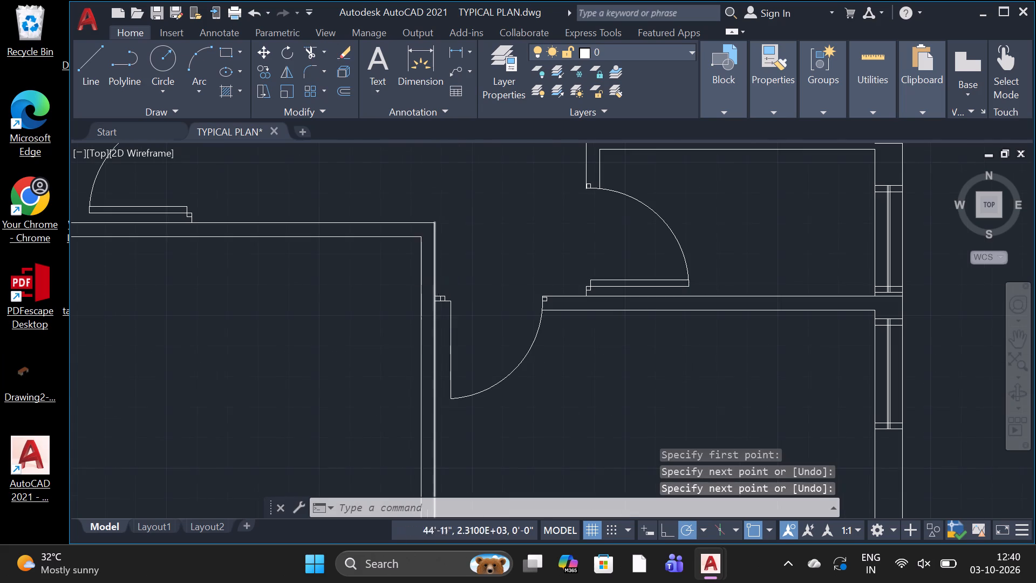
pyautogui.scroll(-2, 438, 285)
pyautogui.scroll(3, 454, 444)
pyautogui.scroll(1, 315, 337)
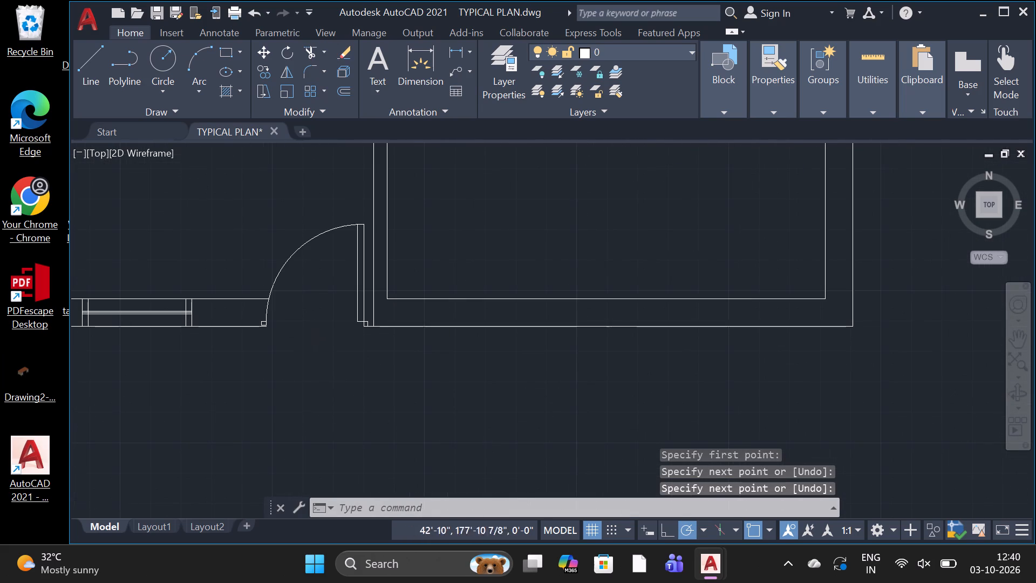
pyautogui.scroll(1, 315, 337)
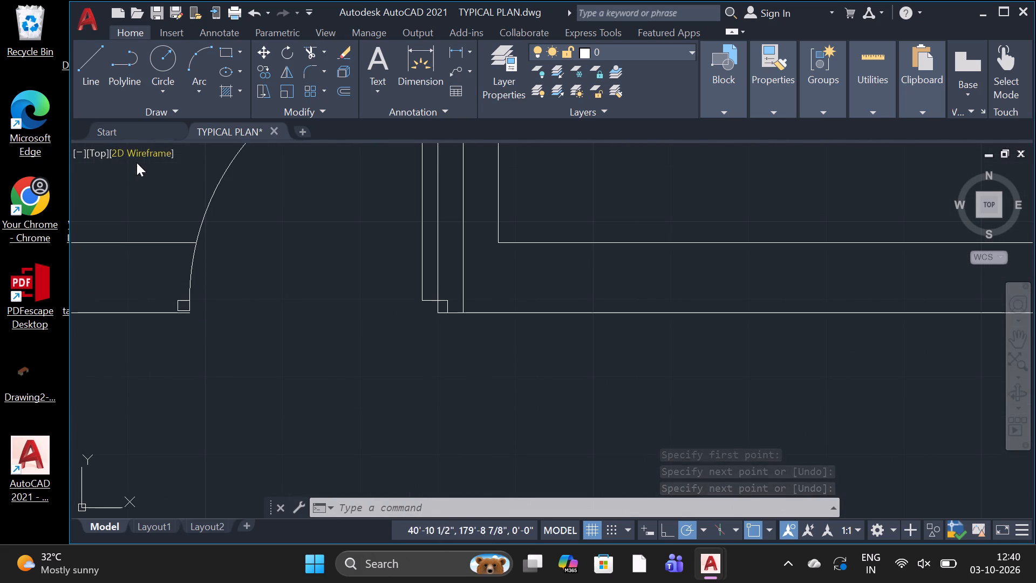
pyautogui.moveTo(89, 66); pyautogui.dragTo(90, 73)
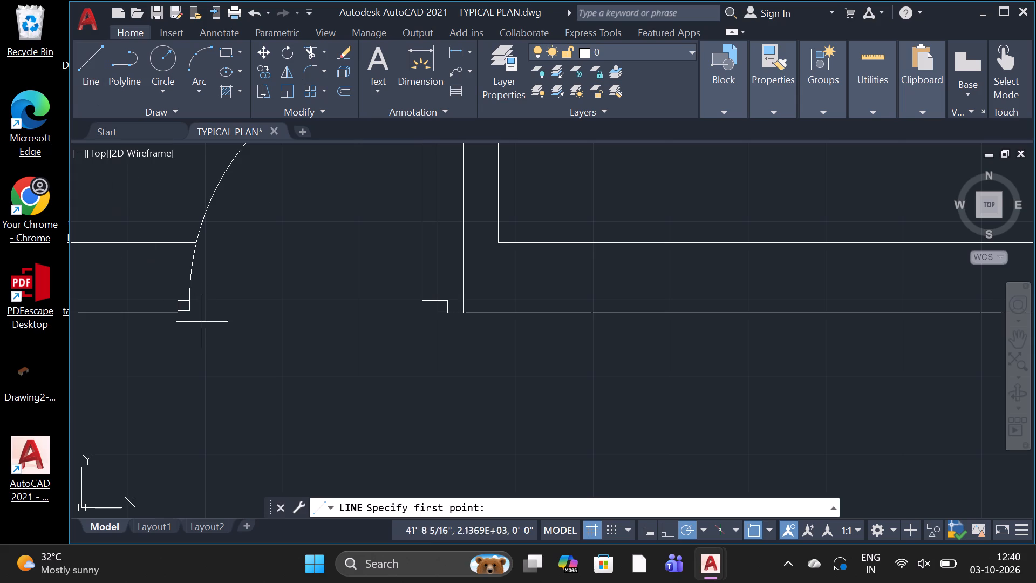
pyautogui.scroll(4, 195, 317)
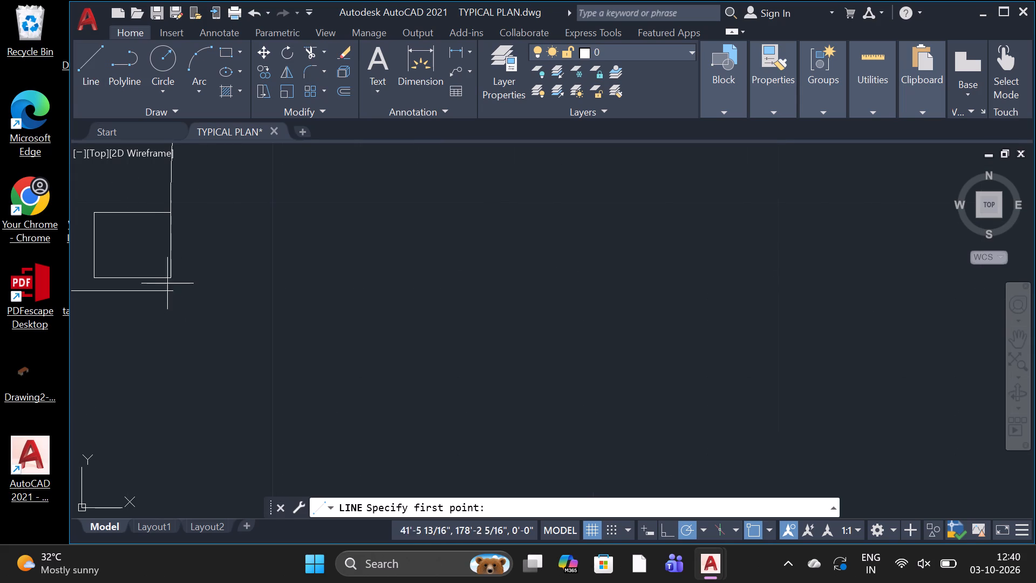
pyautogui.click(171, 276)
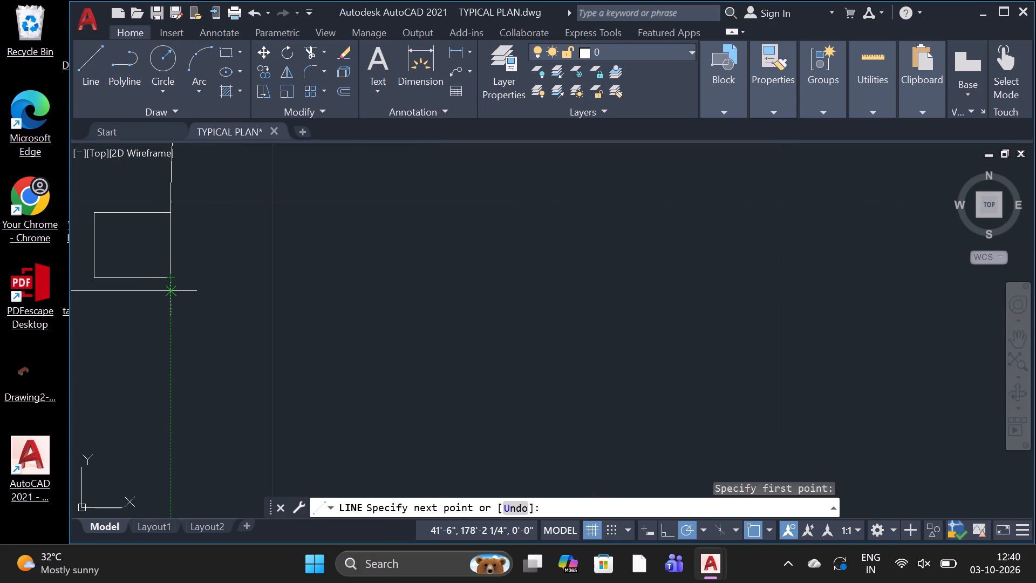
pyautogui.click(171, 290)
pyautogui.press('space')
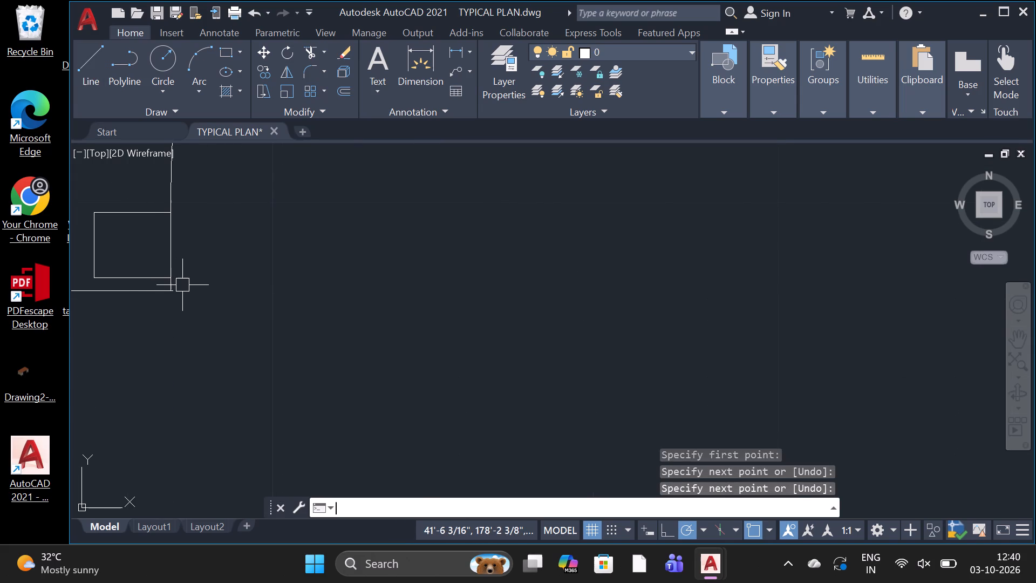
# Trim the outer wall line's overhang past the short vertical line at the latch jamb of the lower-left room's bottom-wall door.
pyautogui.scroll(3, 140, 317)
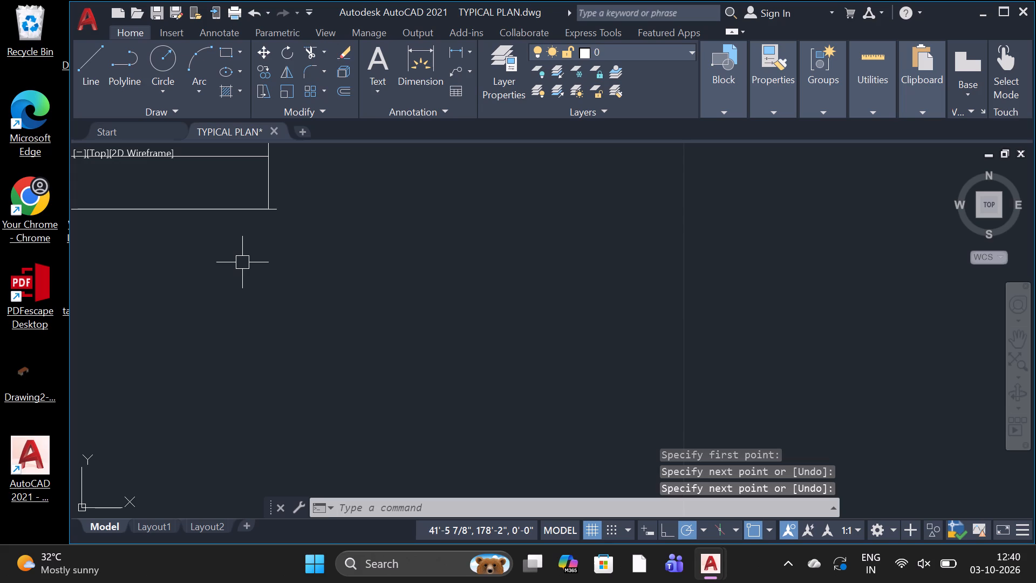
pyautogui.write('TR')
pyautogui.press('space')
pyautogui.press('space')
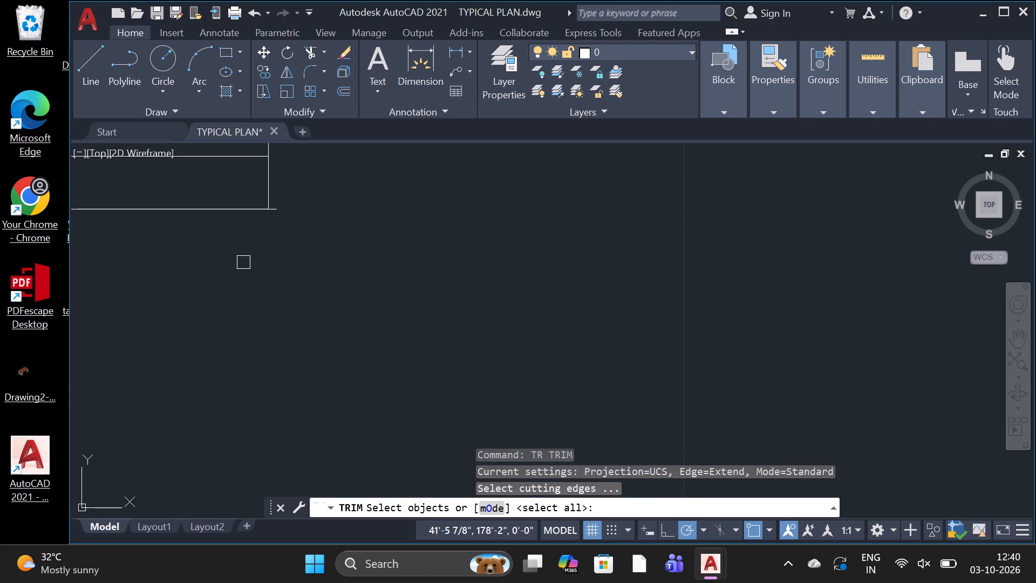
pyautogui.scroll(1, 276, 206)
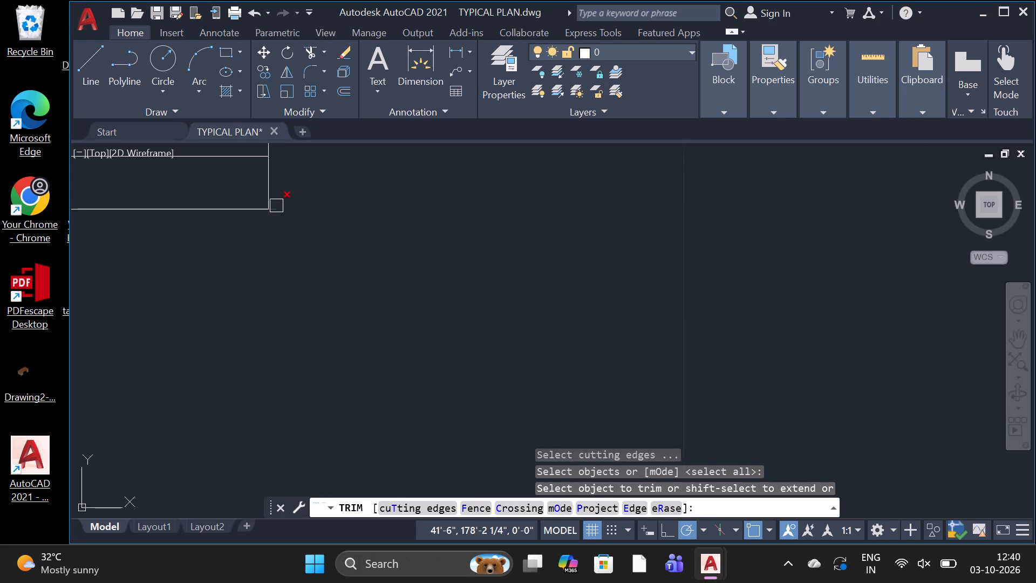
pyautogui.scroll(1, 276, 206)
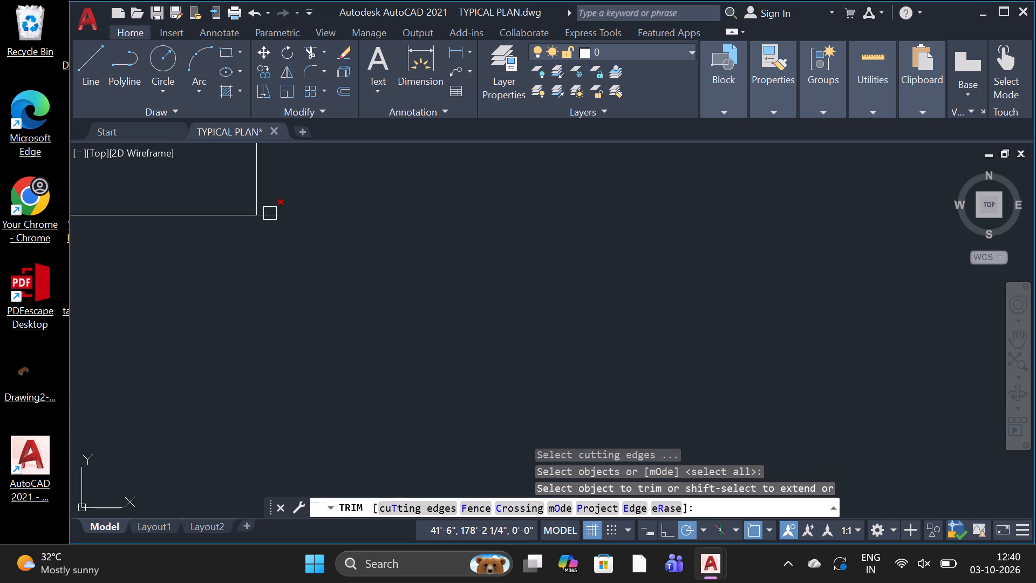
pyautogui.click(270, 213)
pyautogui.scroll(-3, 192, 422)
pyautogui.scroll(-4, 336, 412)
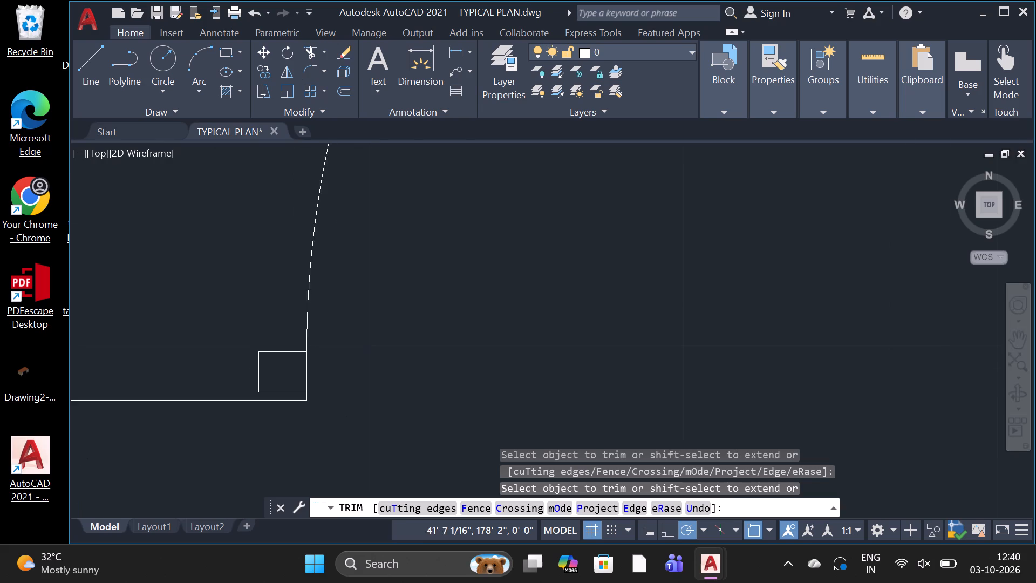
# Draw a short horizontal line from the latch jamb's lower left corner to the outer wall line at the lower-left room's left-wall door.
pyautogui.scroll(-5, 342, 405)
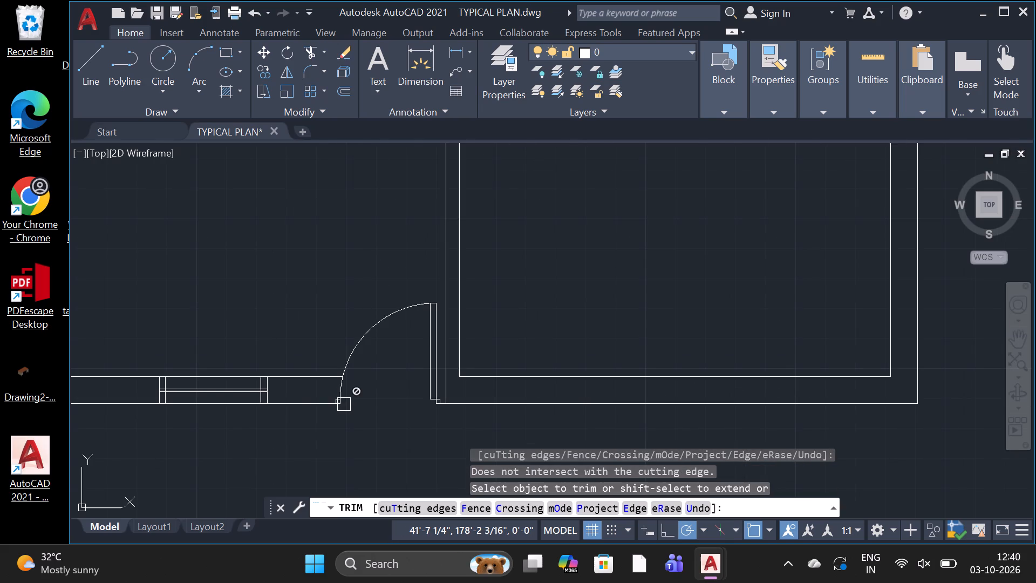
pyautogui.scroll(-3, 344, 404)
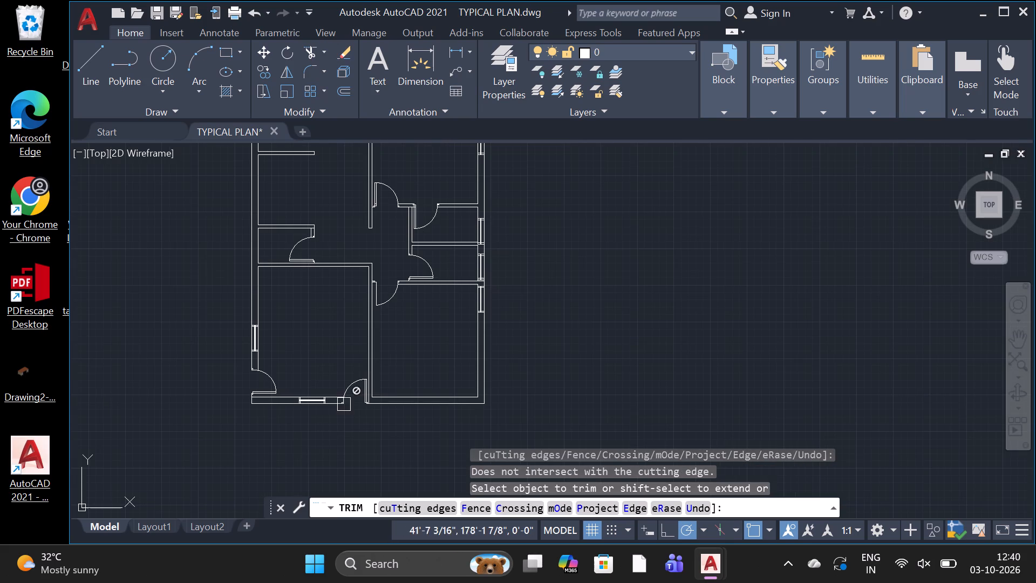
pyautogui.scroll(6, 251, 405)
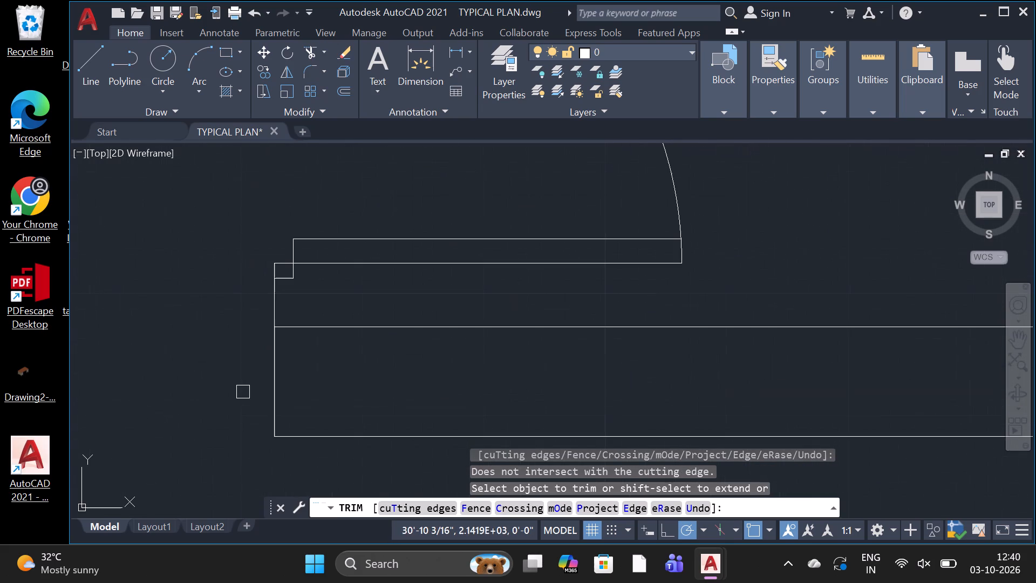
pyautogui.scroll(-3, 243, 391)
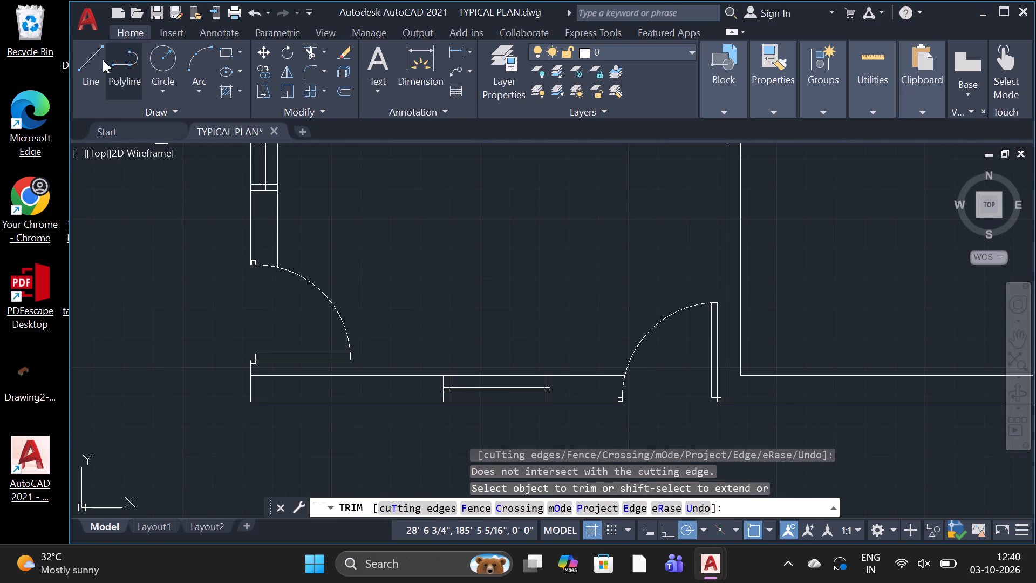
pyautogui.click(84, 53)
pyautogui.scroll(3, 254, 265)
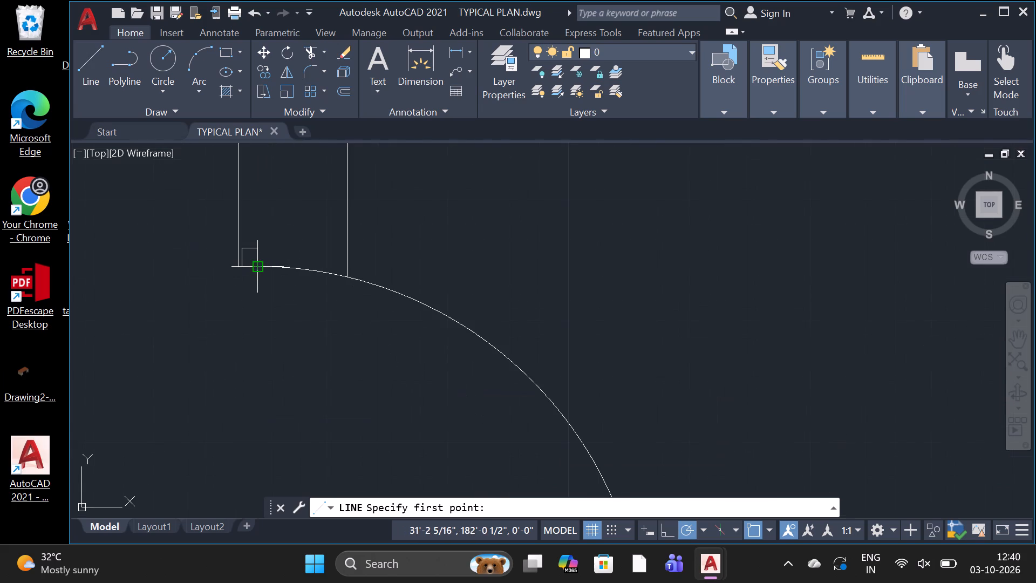
pyautogui.scroll(2, 254, 265)
pyautogui.scroll(2, 210, 262)
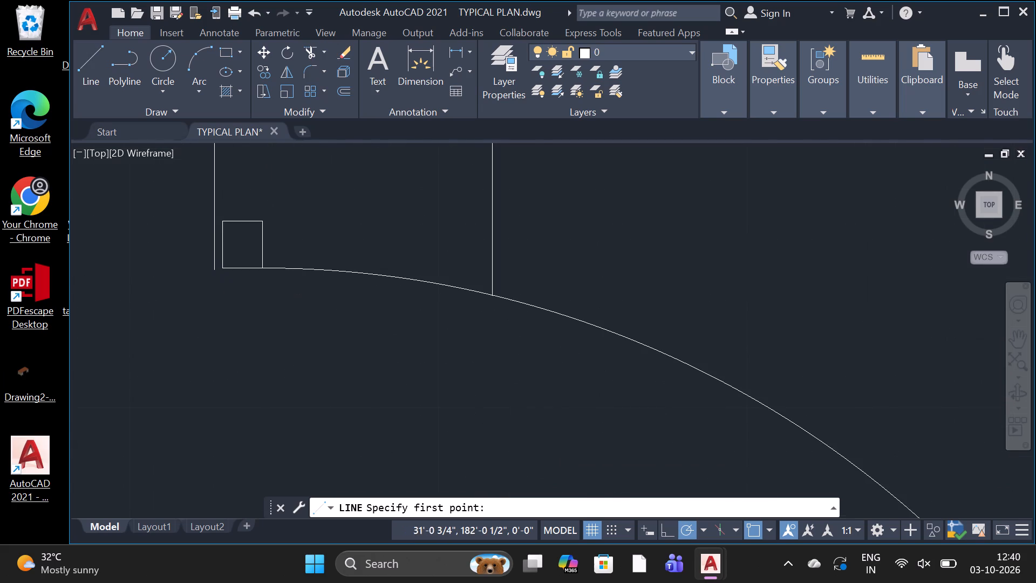
pyautogui.scroll(2, 210, 262)
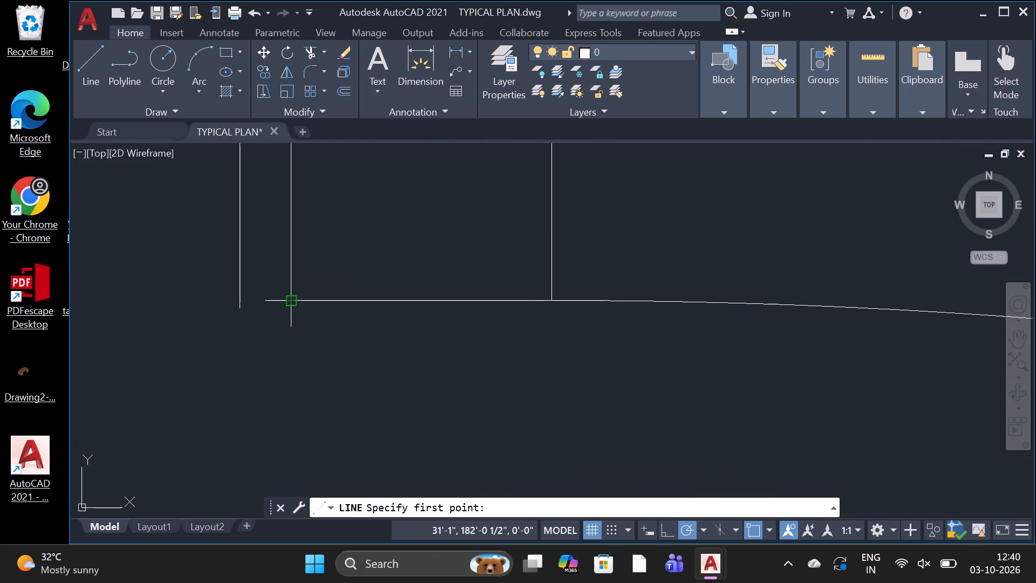
pyautogui.click(289, 298)
pyautogui.click(244, 297)
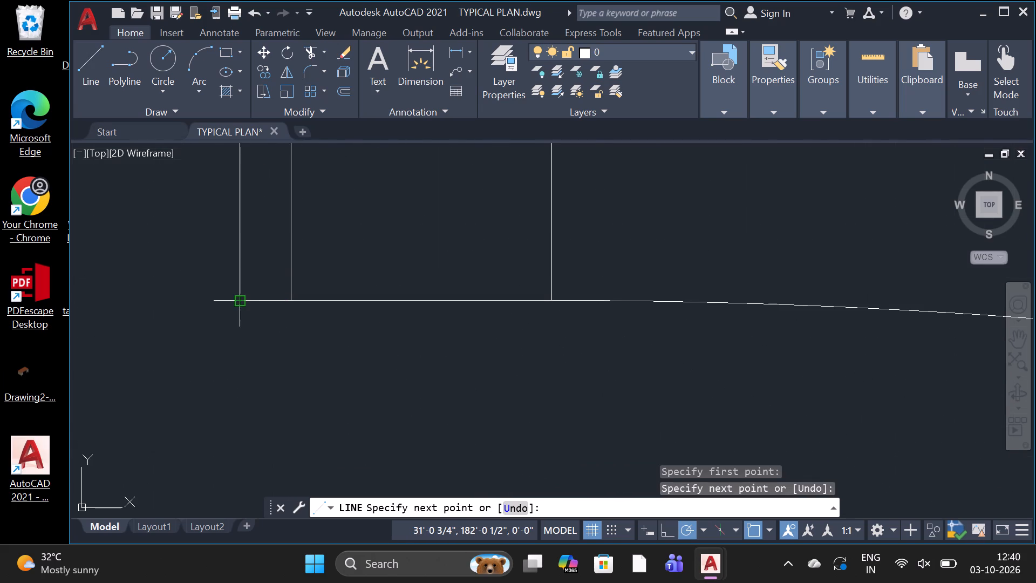
pyautogui.press('space')
# Trim the outer wall line's overhang below the short horizontal line at the latch jamb of the lower-left room's left-wall door.
pyautogui.write('TR')
pyautogui.press('space')
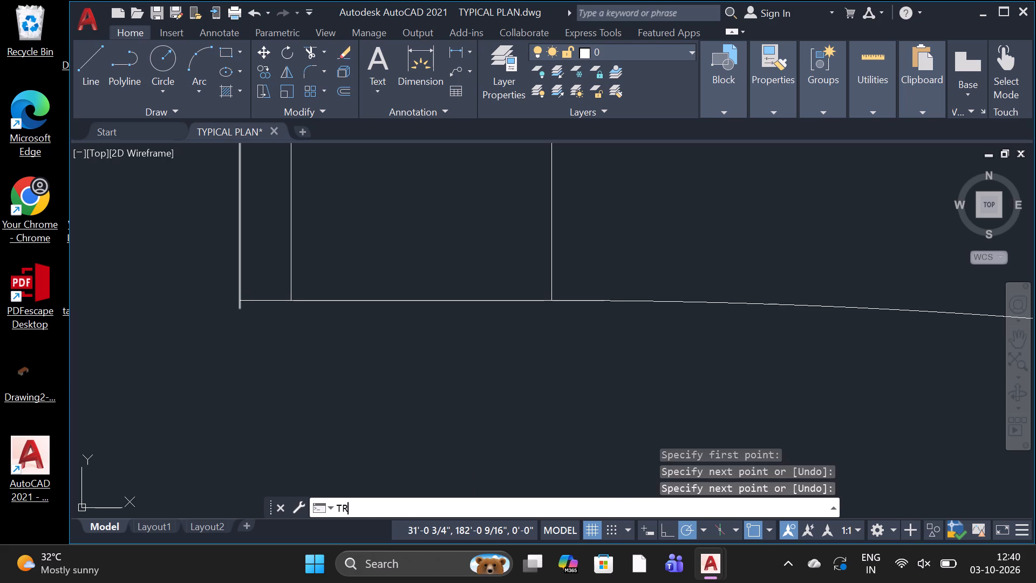
pyautogui.press('space')
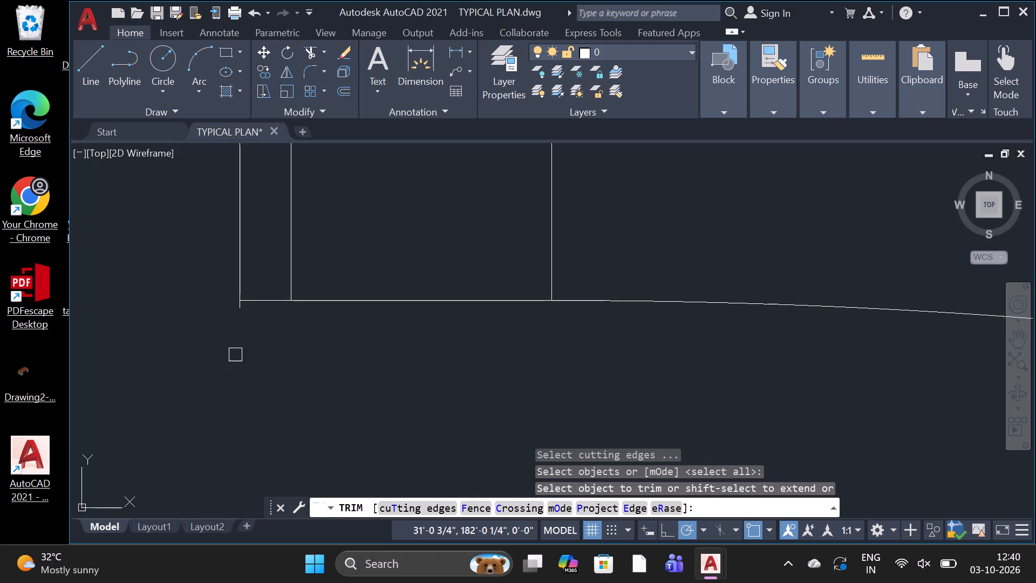
pyautogui.scroll(3, 241, 327)
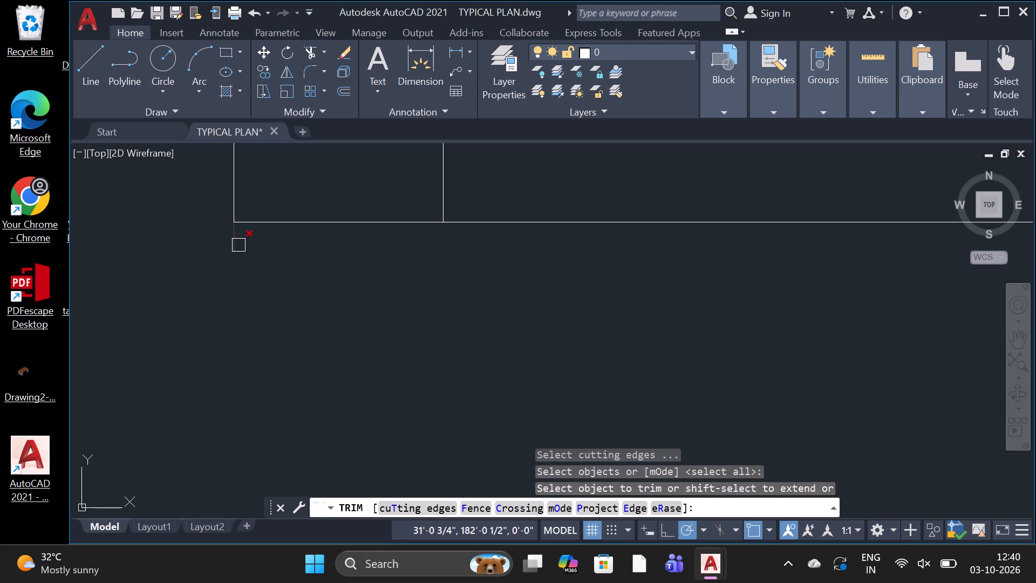
pyautogui.click(238, 245)
# Examine the door jambs, wall ends and openings across the whole plan for remaining gaps and overhangs.
pyautogui.scroll(-11, 256, 288)
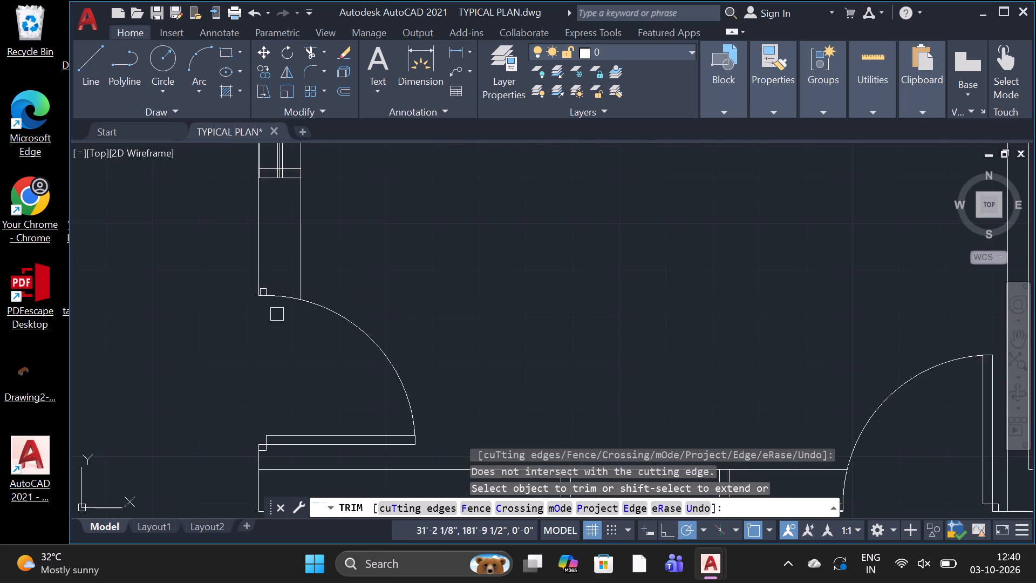
pyautogui.scroll(-1, 288, 322)
pyautogui.scroll(-2, 338, 318)
pyautogui.scroll(2, 582, 392)
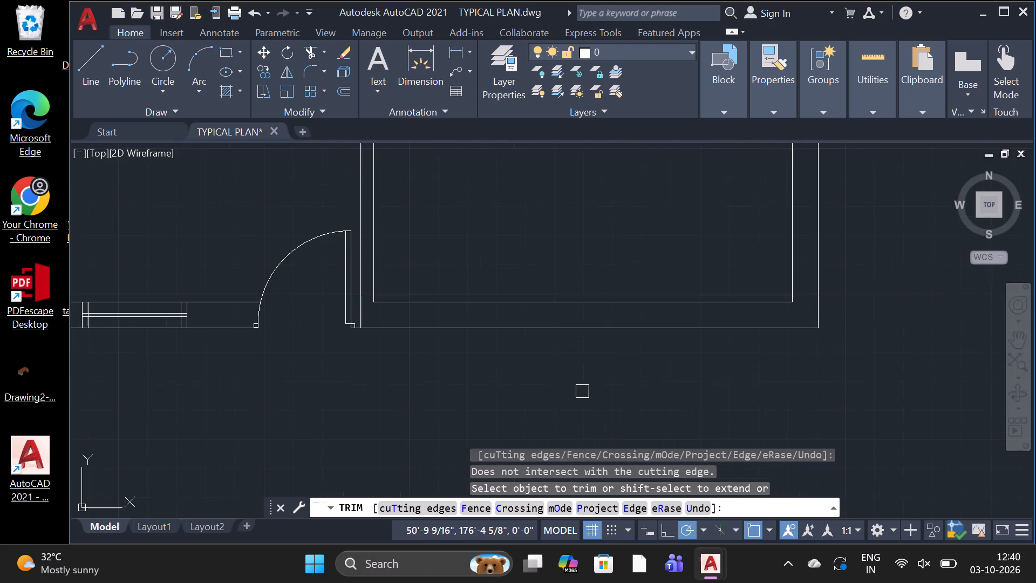
pyautogui.scroll(-3, 326, 360)
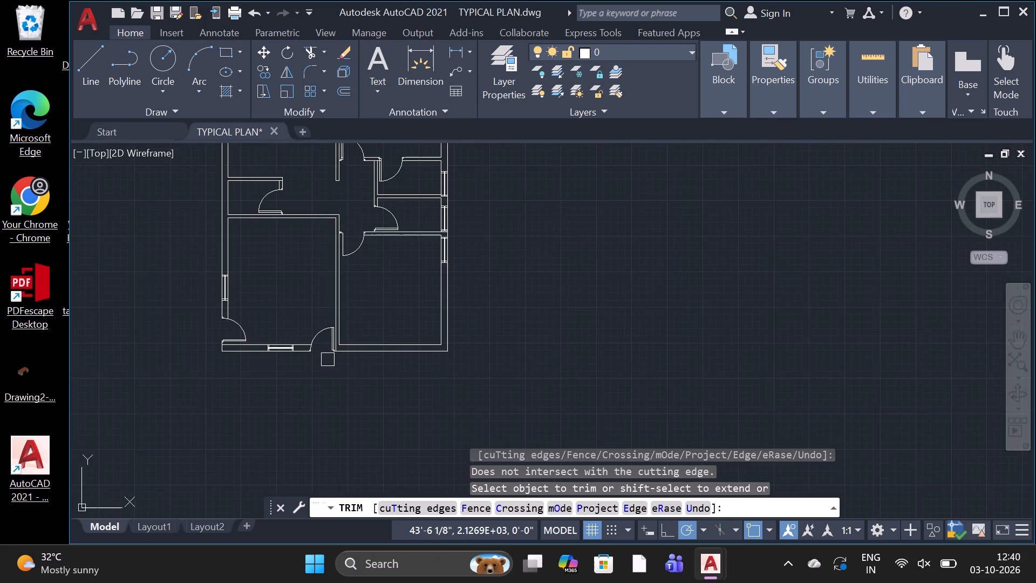
pyautogui.scroll(-3, 328, 360)
pyautogui.scroll(3, 319, 283)
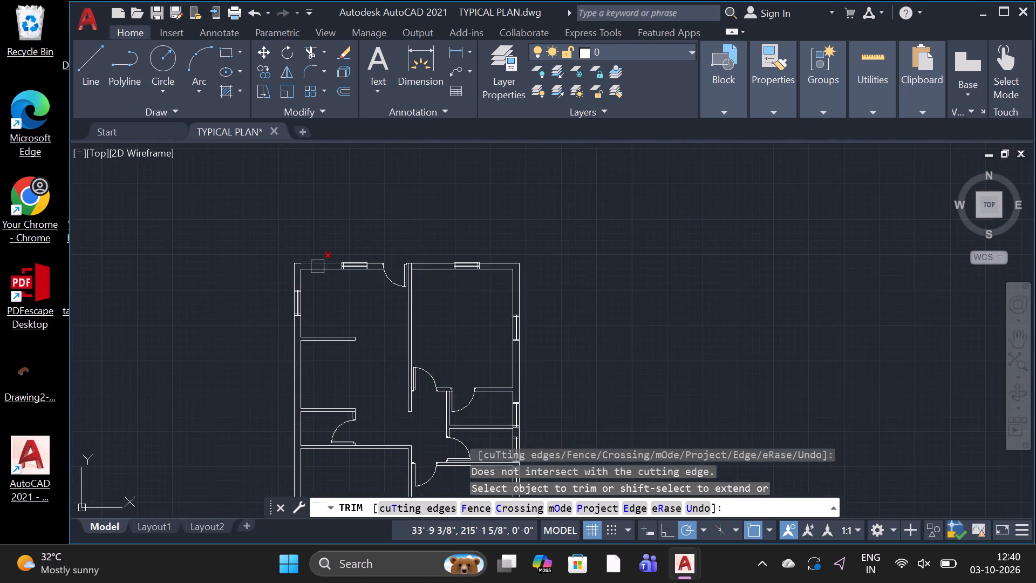
pyautogui.scroll(2, 317, 267)
pyautogui.scroll(2, 544, 257)
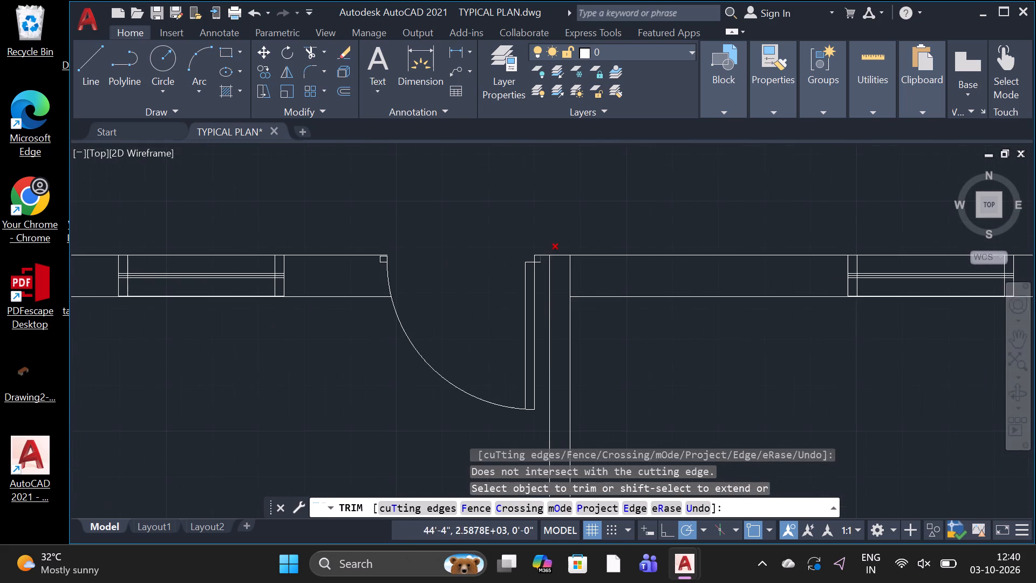
pyautogui.scroll(-2, 547, 261)
pyautogui.scroll(3, 544, 264)
pyautogui.scroll(-1, 689, 344)
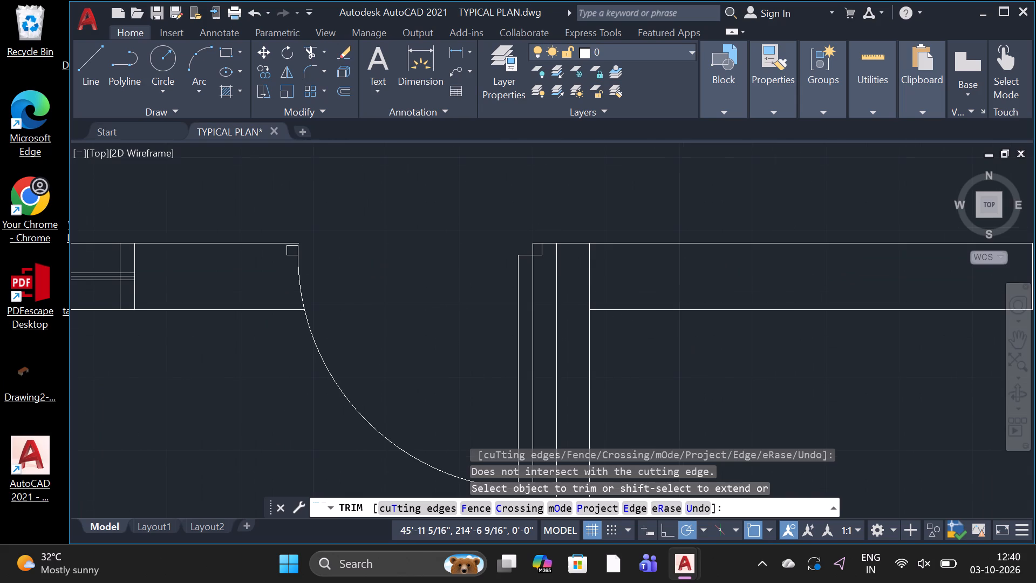
pyautogui.scroll(-3, 689, 344)
pyautogui.scroll(-2, 833, 312)
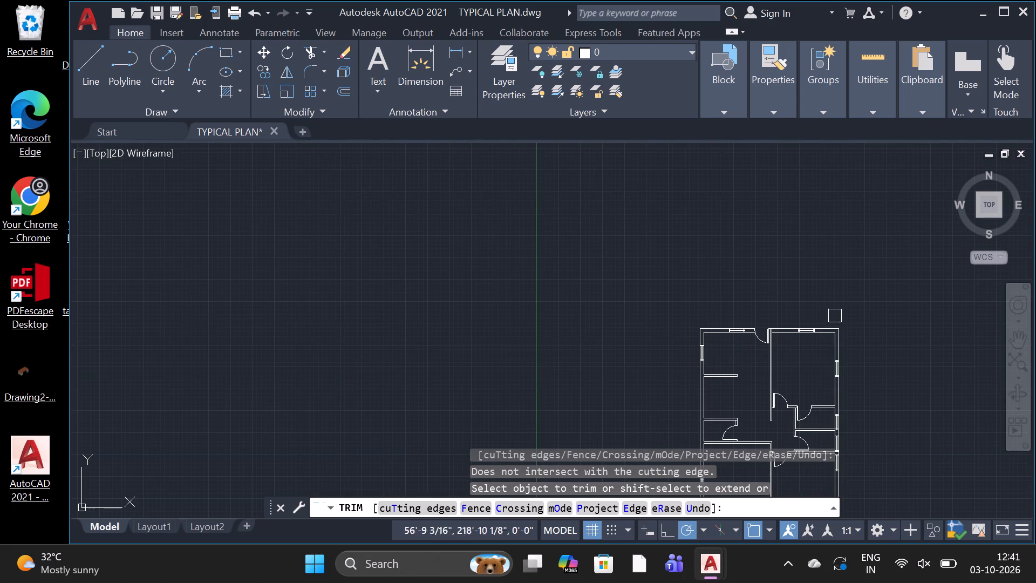
pyautogui.scroll(4, 801, 425)
pyautogui.scroll(-3, 809, 410)
pyautogui.scroll(2, 865, 468)
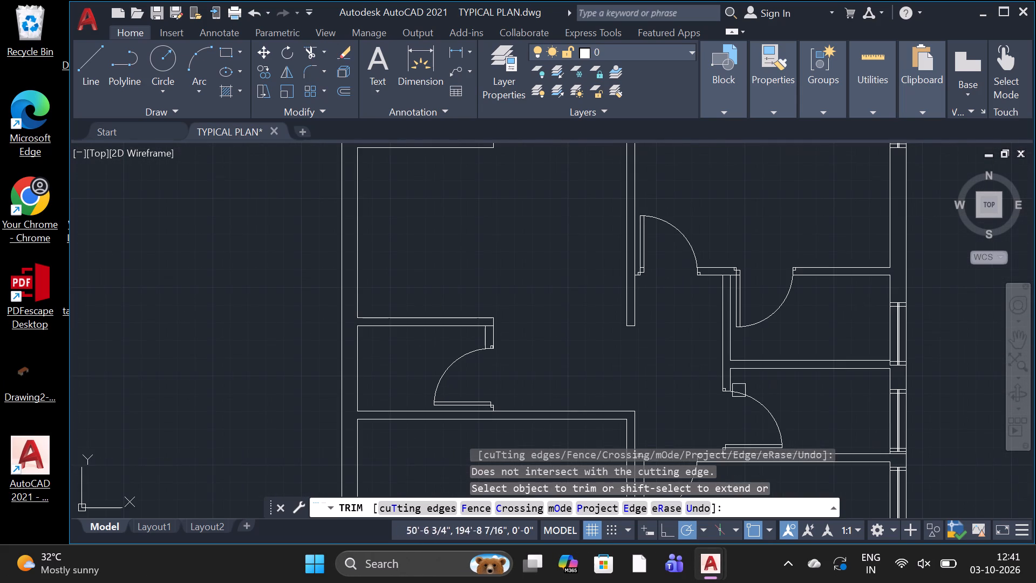
pyautogui.scroll(-2, 691, 347)
pyautogui.scroll(2, 707, 425)
pyautogui.scroll(1, 701, 340)
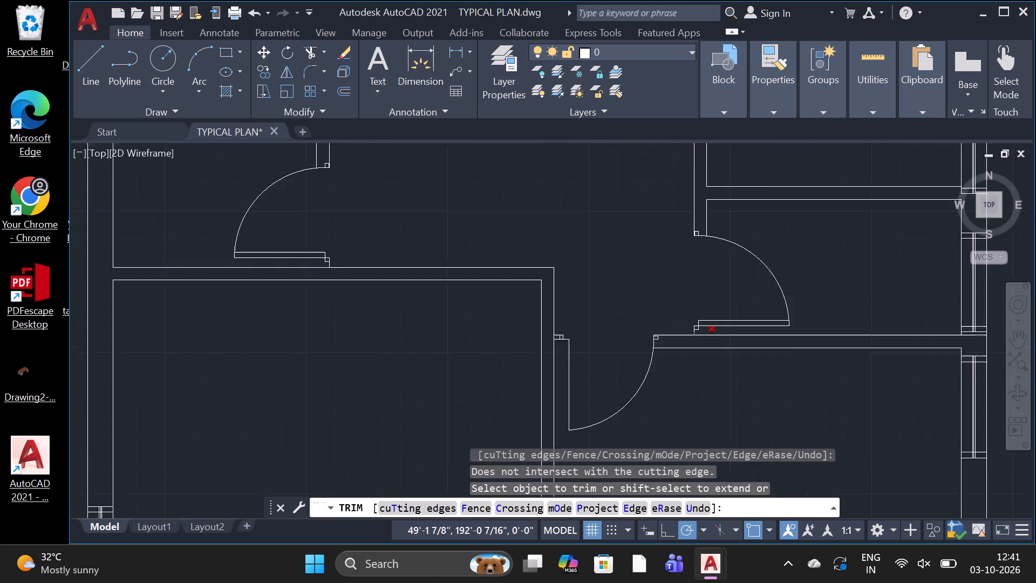
pyautogui.scroll(2, 701, 340)
pyautogui.scroll(-1, 700, 340)
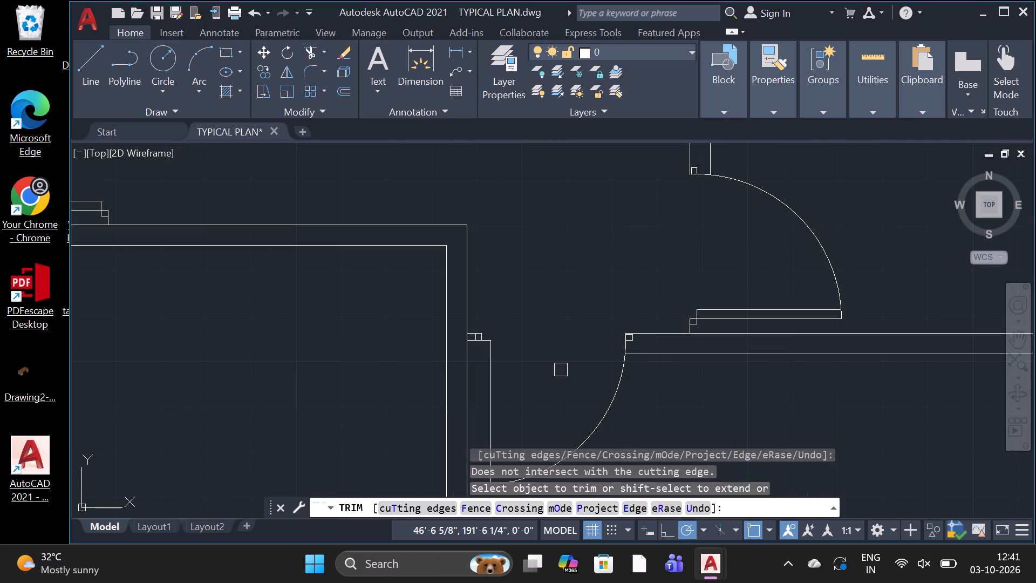
pyautogui.scroll(3, 515, 328)
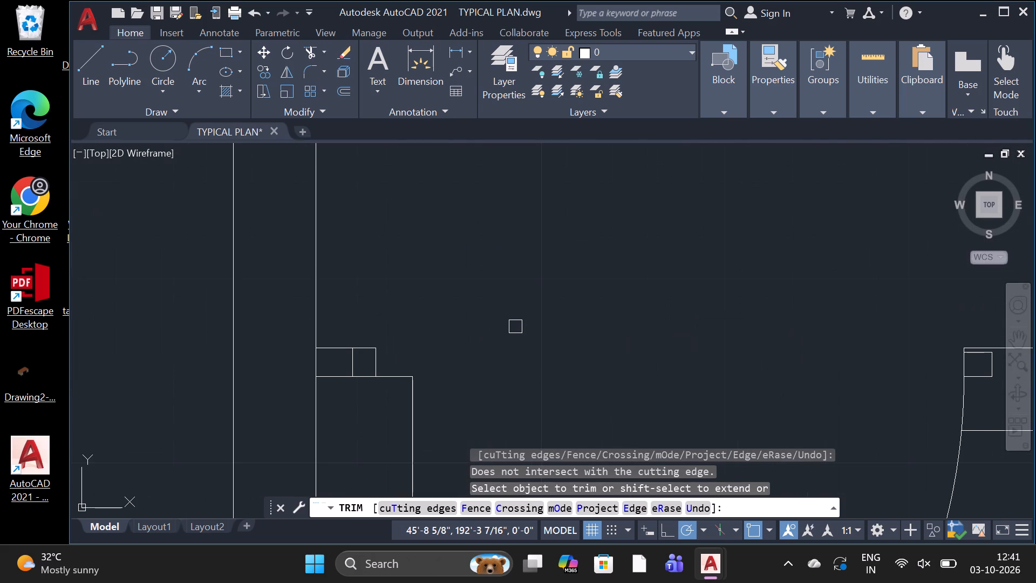
pyautogui.scroll(-4, 446, 388)
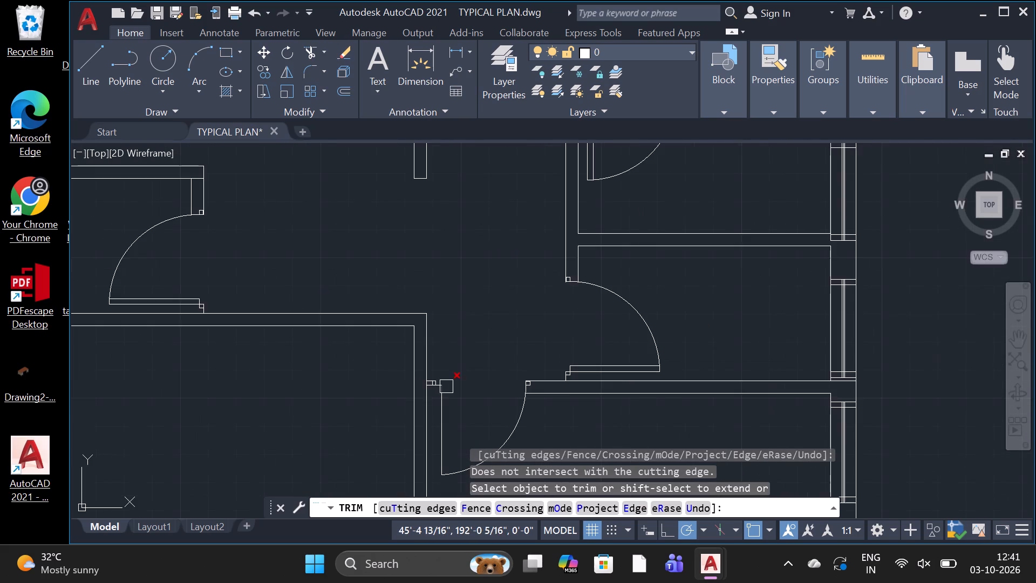
pyautogui.scroll(-2, 446, 387)
pyautogui.scroll(3, 425, 406)
pyautogui.scroll(-6, 425, 405)
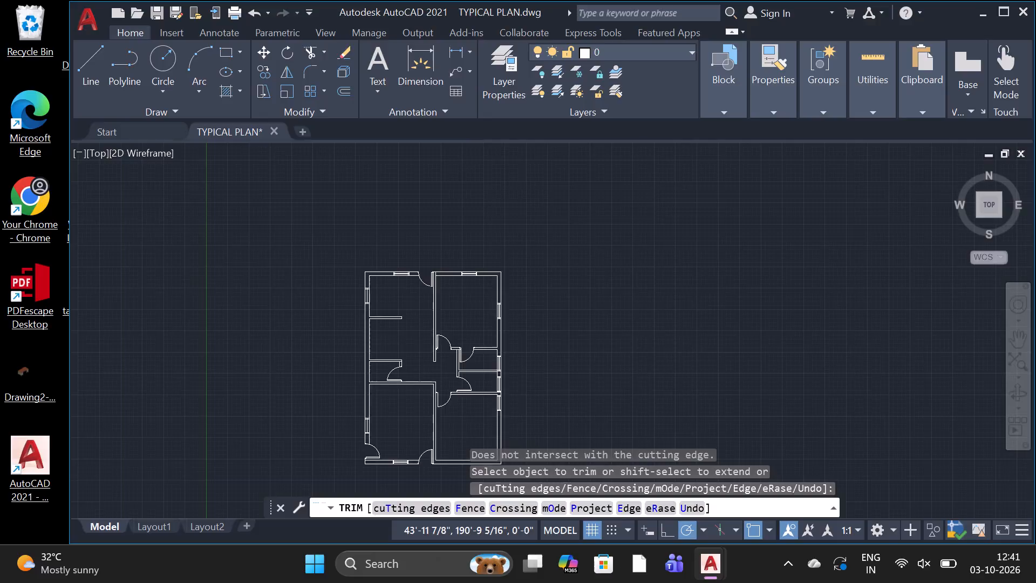
pyautogui.scroll(2, 592, 307)
pyautogui.scroll(-3, 592, 307)
pyautogui.scroll(1, 505, 419)
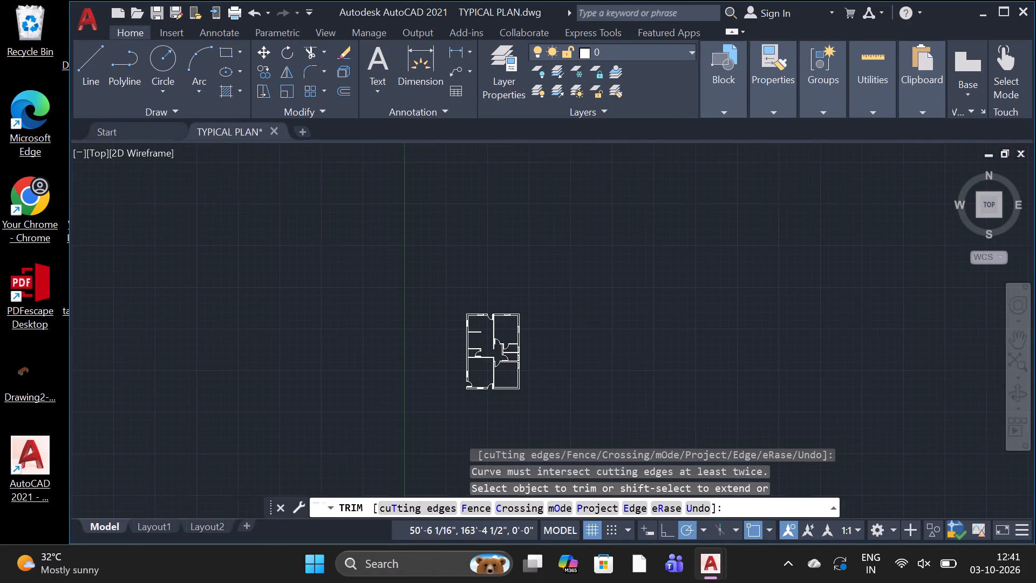
pyautogui.scroll(1, 505, 419)
pyautogui.press('Escape')
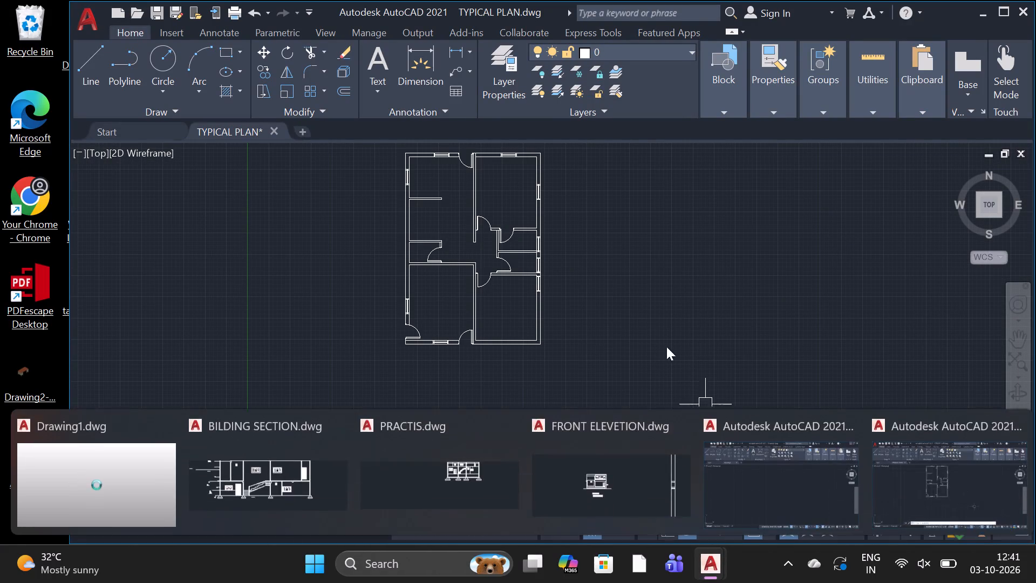
pyautogui.scroll(2, 489, 230)
pyautogui.scroll(-1, 489, 230)
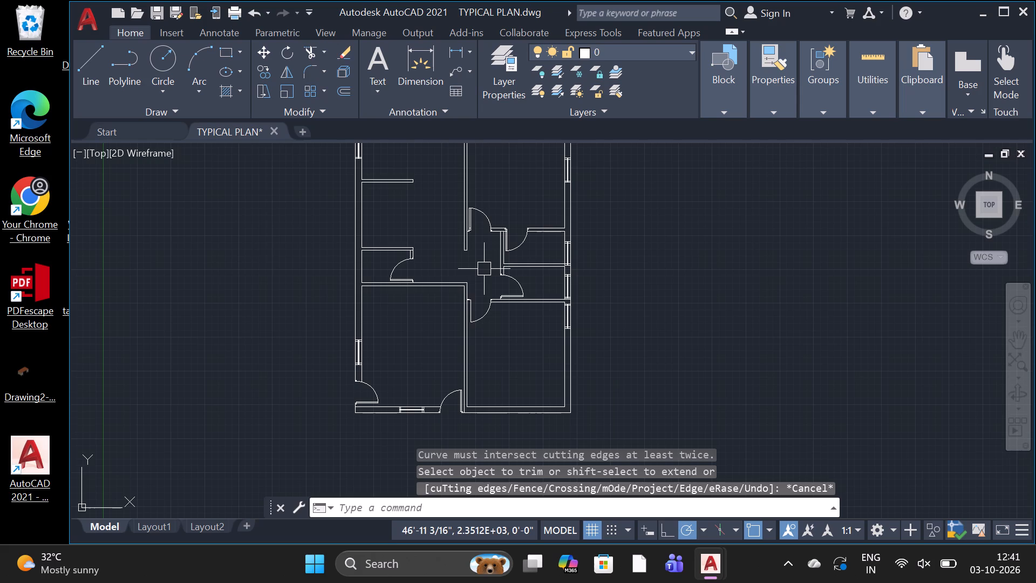
# Draw a horizontal line from the hinge jamb's inner notch corner at the upper-right room's door to the central wall's left face.
pyautogui.scroll(4, 473, 231)
pyautogui.scroll(1, 460, 273)
pyautogui.click(100, 59)
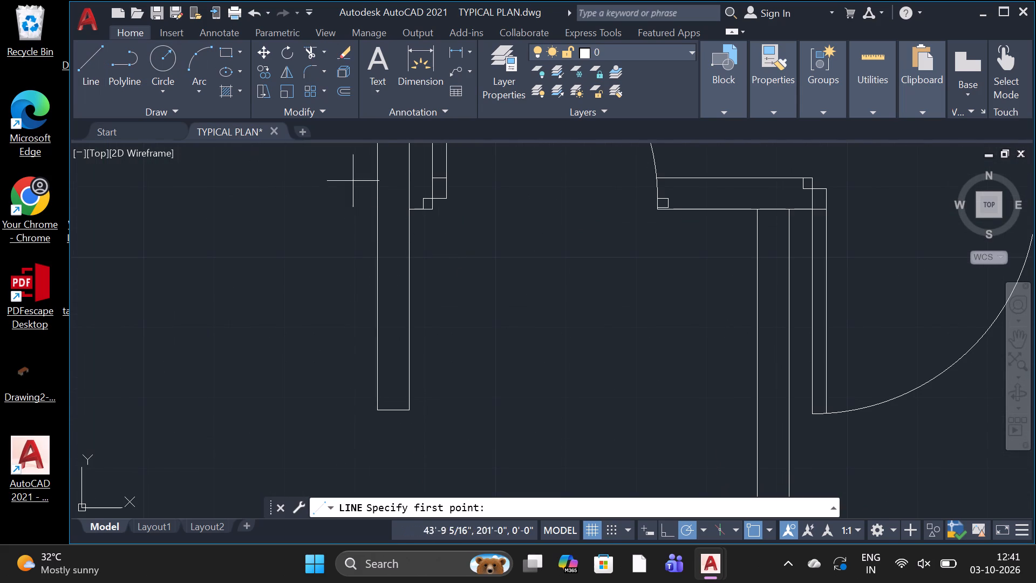
pyautogui.scroll(3, 416, 195)
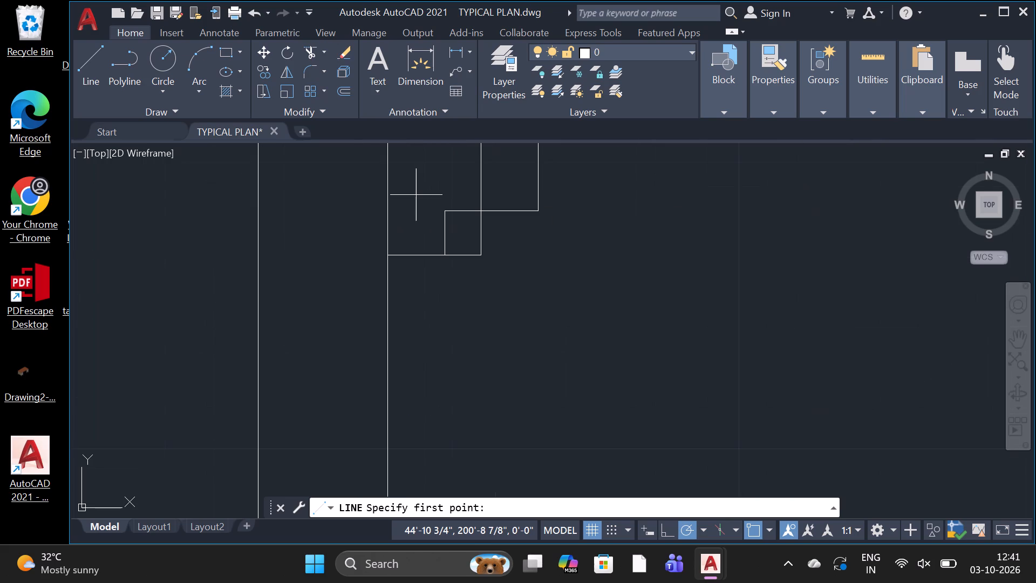
pyautogui.click(441, 221)
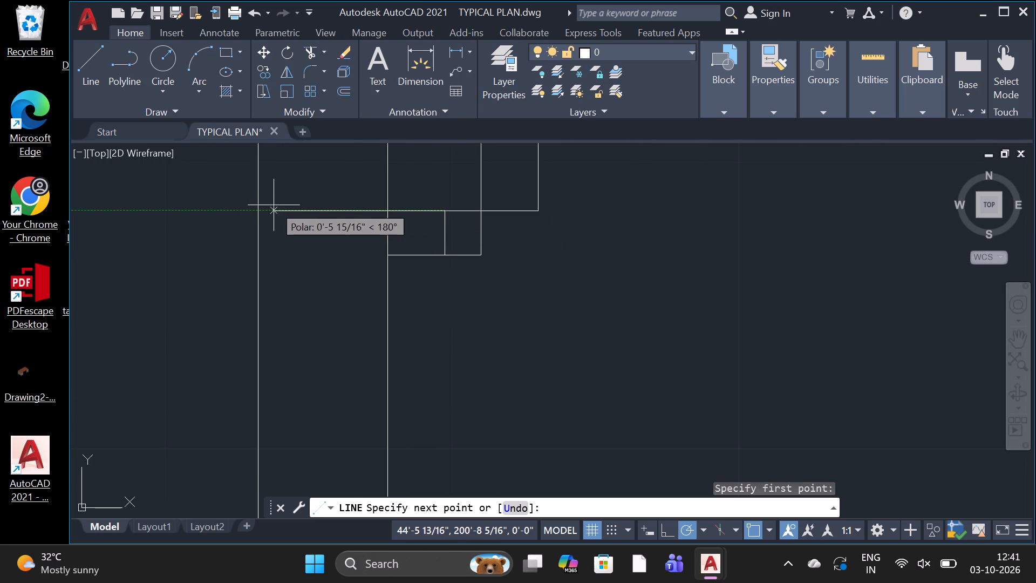
pyautogui.click(266, 205)
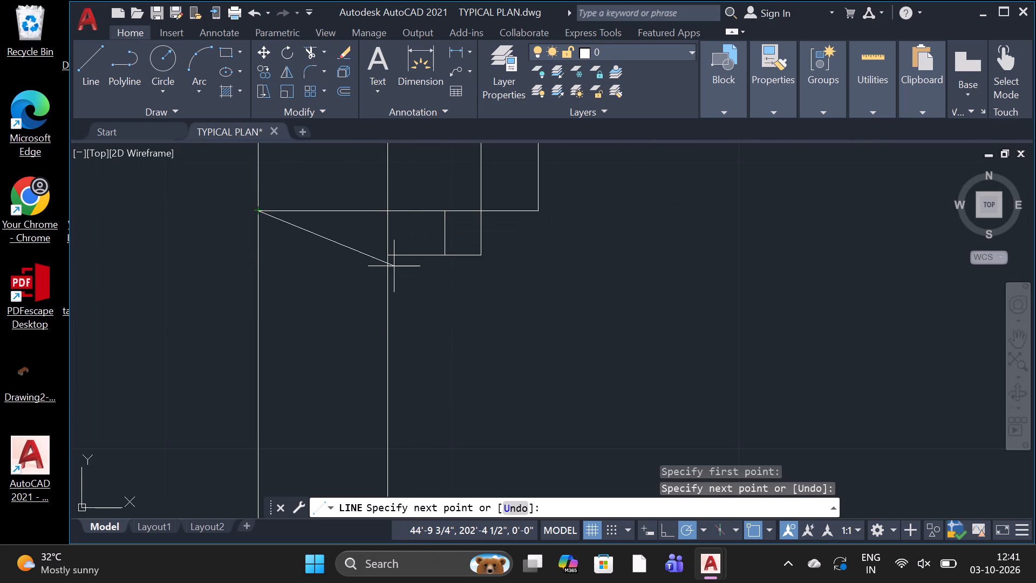
pyautogui.click(381, 249)
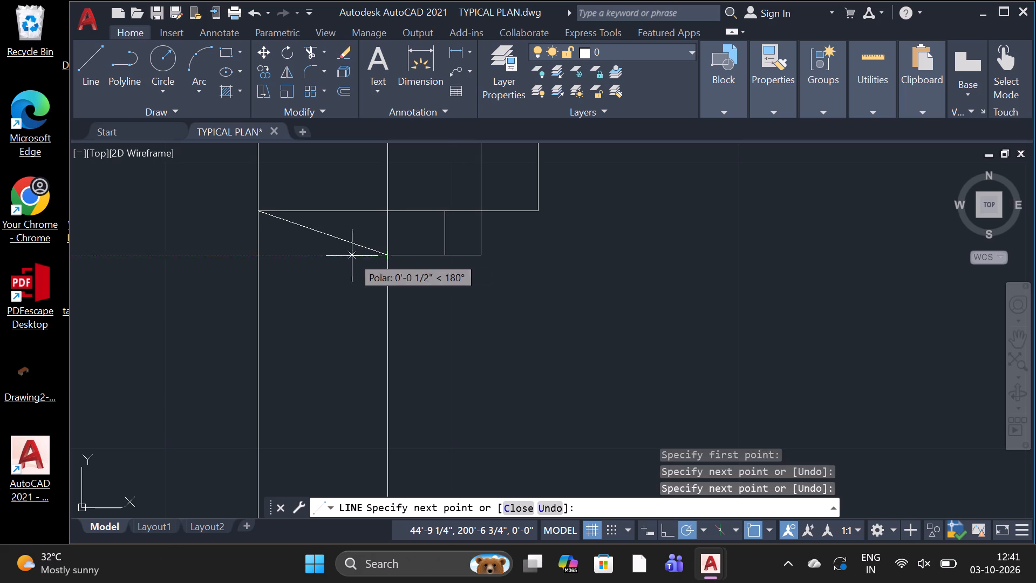
pyautogui.hotkey('ctrl', 'z')
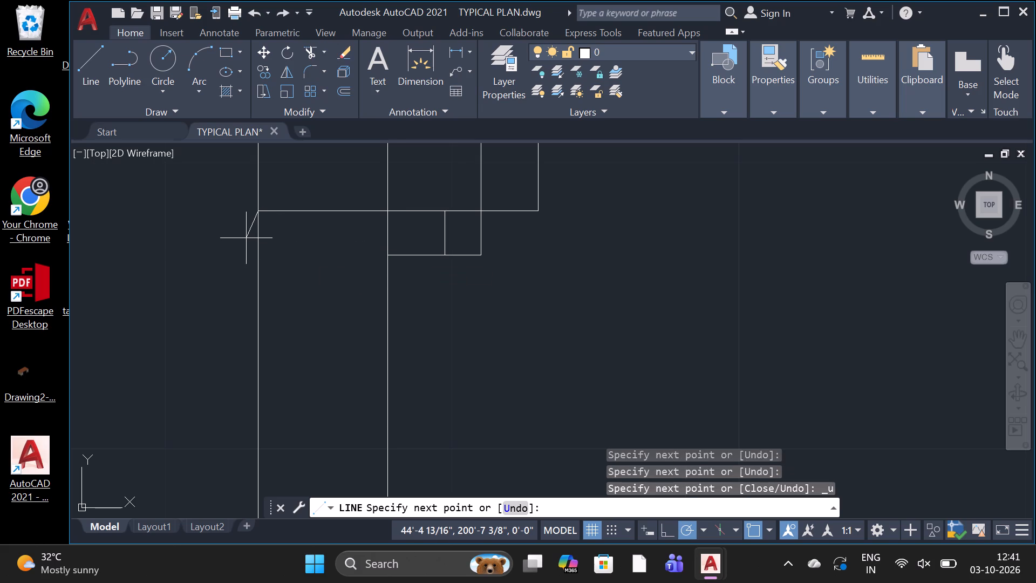
pyautogui.press('Escape')
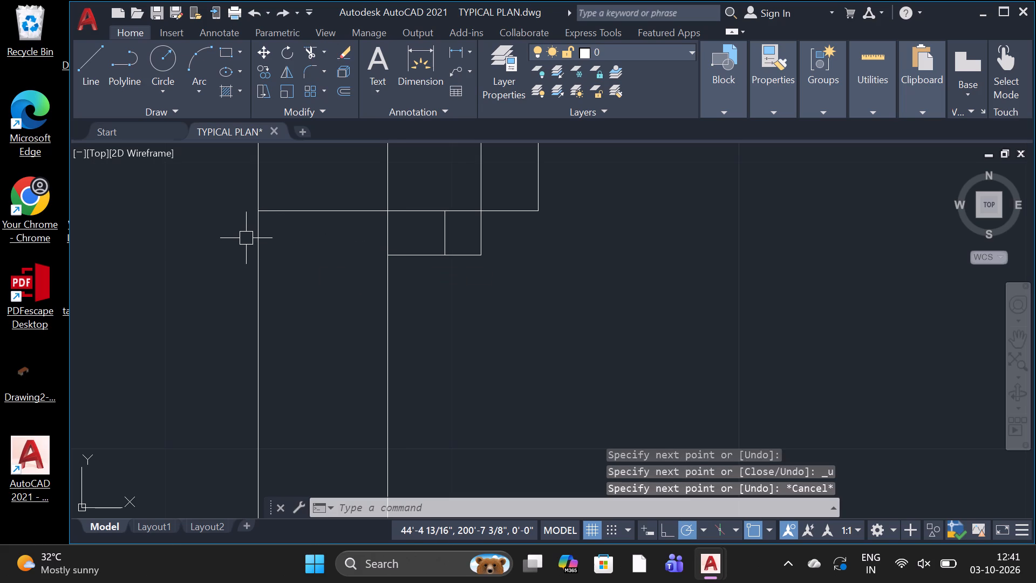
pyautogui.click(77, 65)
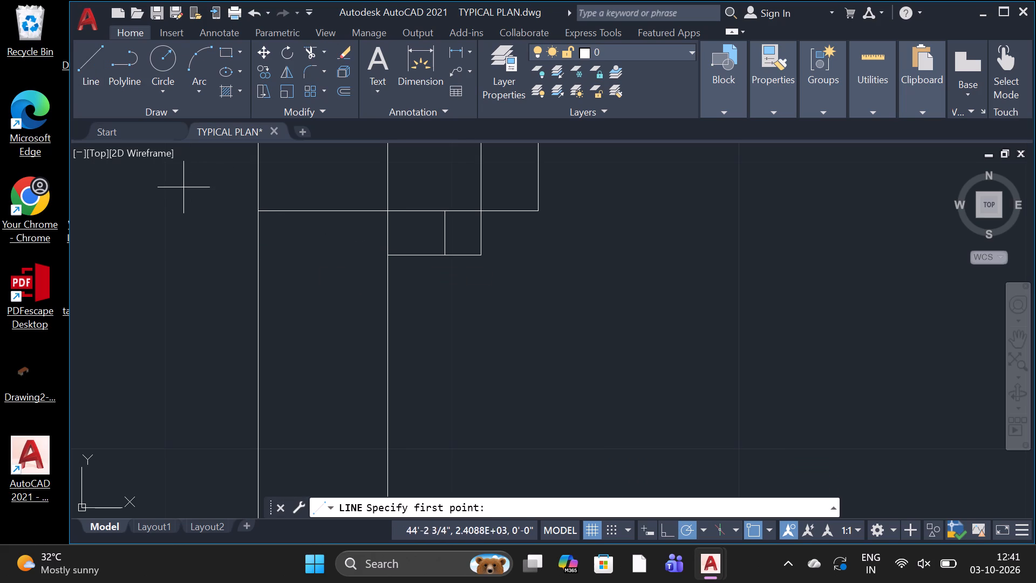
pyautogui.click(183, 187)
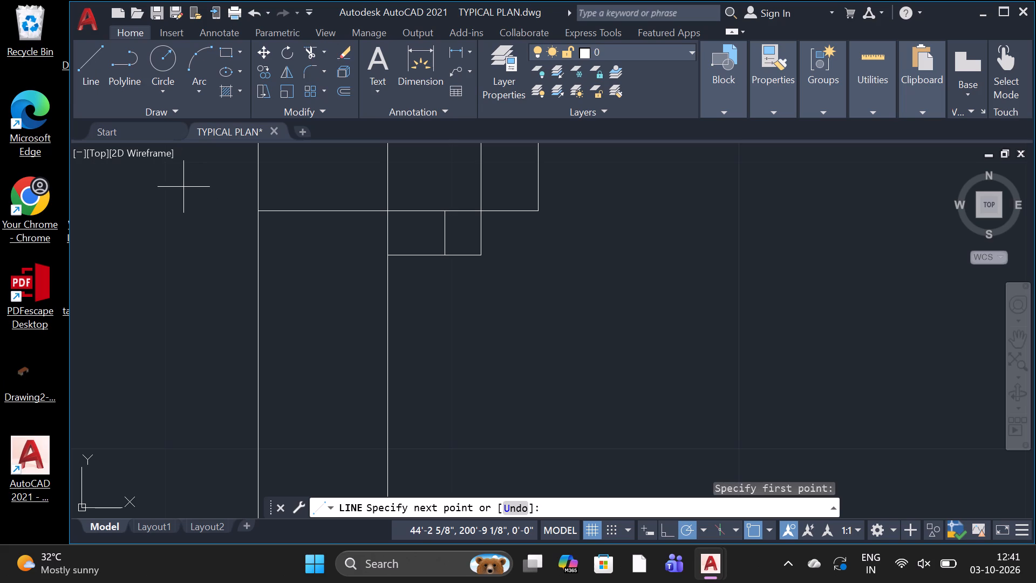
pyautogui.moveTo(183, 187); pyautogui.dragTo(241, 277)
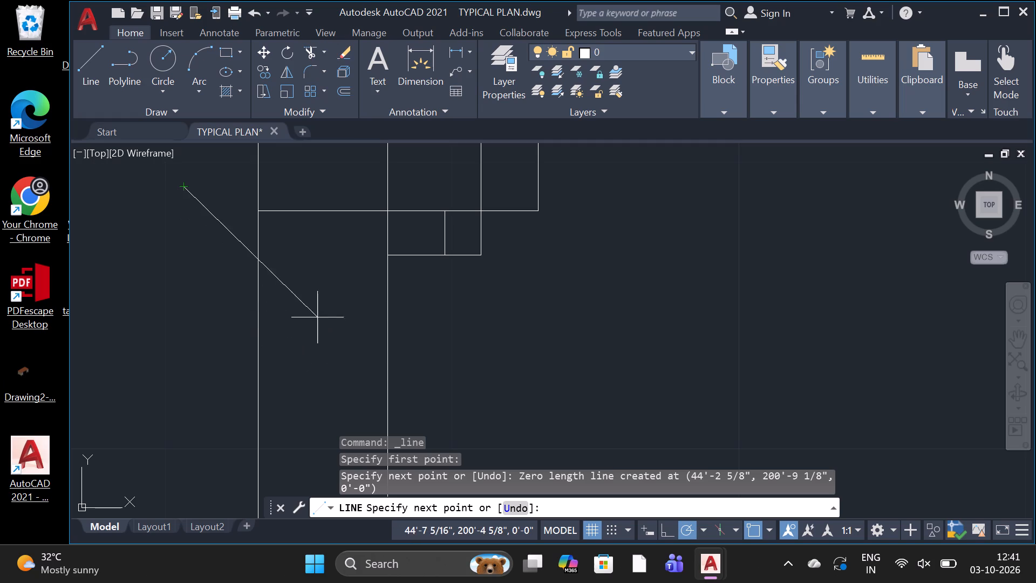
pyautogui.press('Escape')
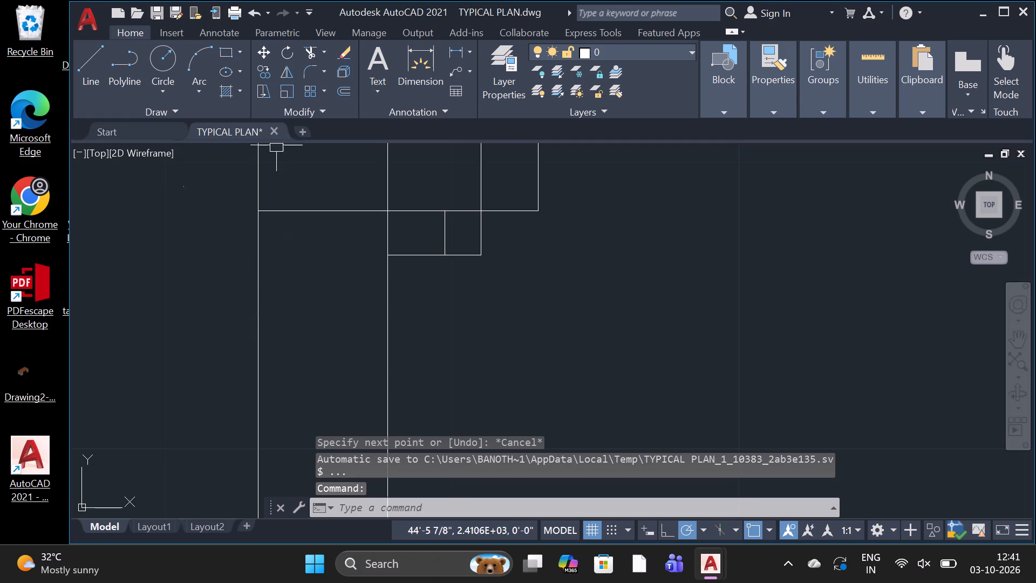
# Draw a horizontal line from the same hinge jamb's lower left corner across to the central wall's left face.
pyautogui.click(82, 59)
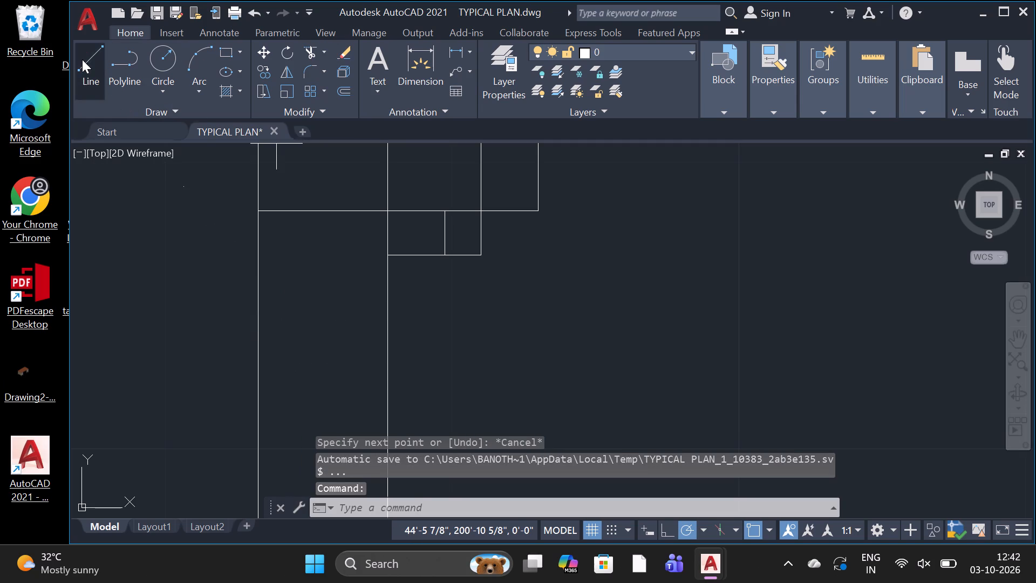
pyautogui.click(390, 256)
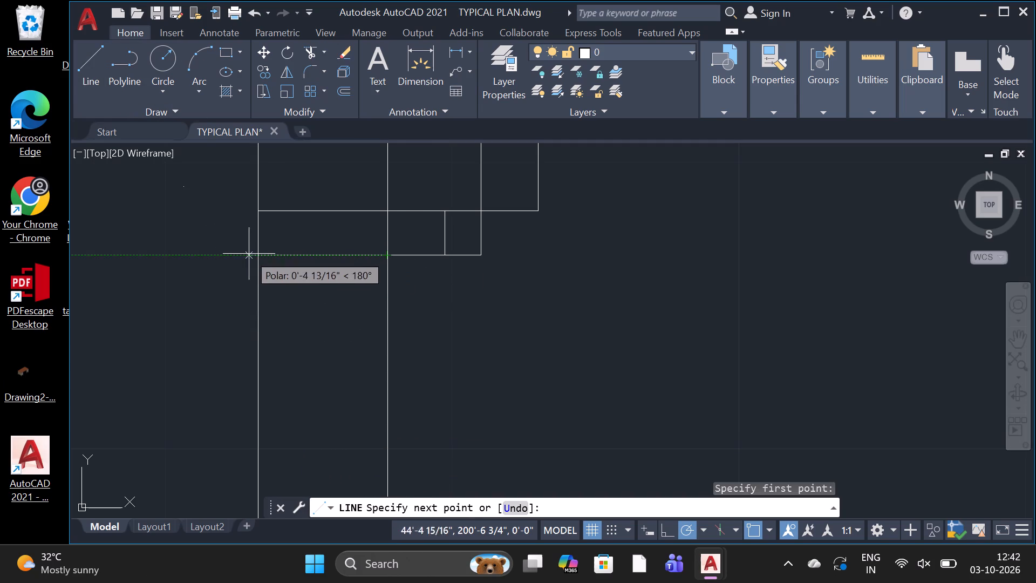
pyautogui.click(256, 252)
pyautogui.press('space')
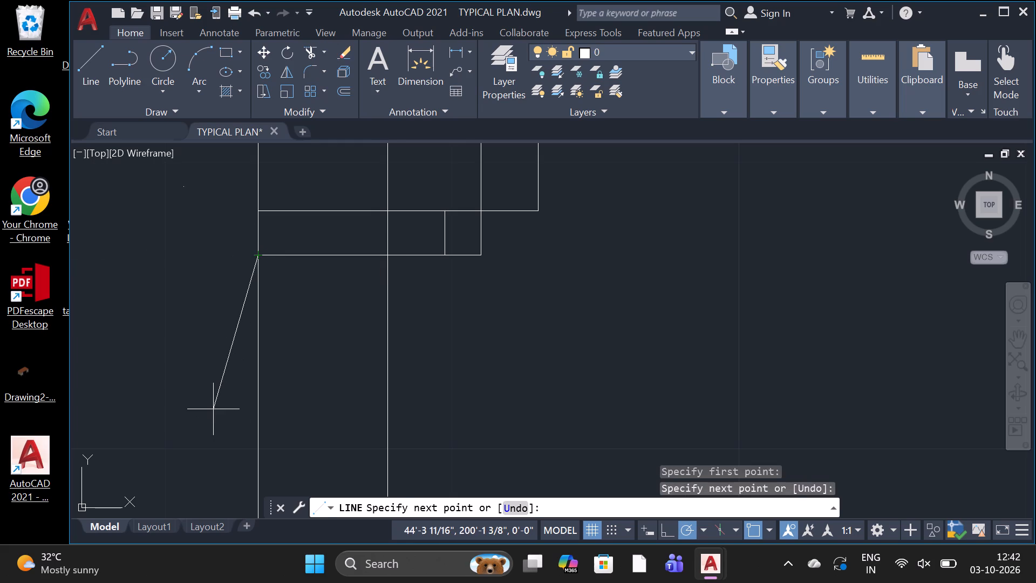
# Trim the central wall's right-face line between the two horizontal lines at the upper-right room's door jamb.
pyautogui.scroll(-2, 246, 295)
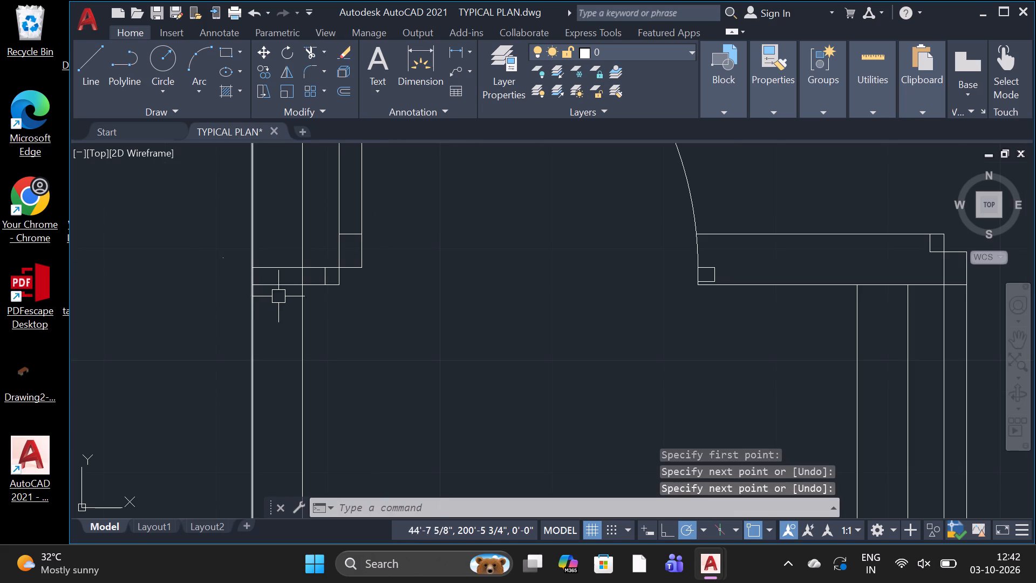
pyautogui.scroll(4, 309, 281)
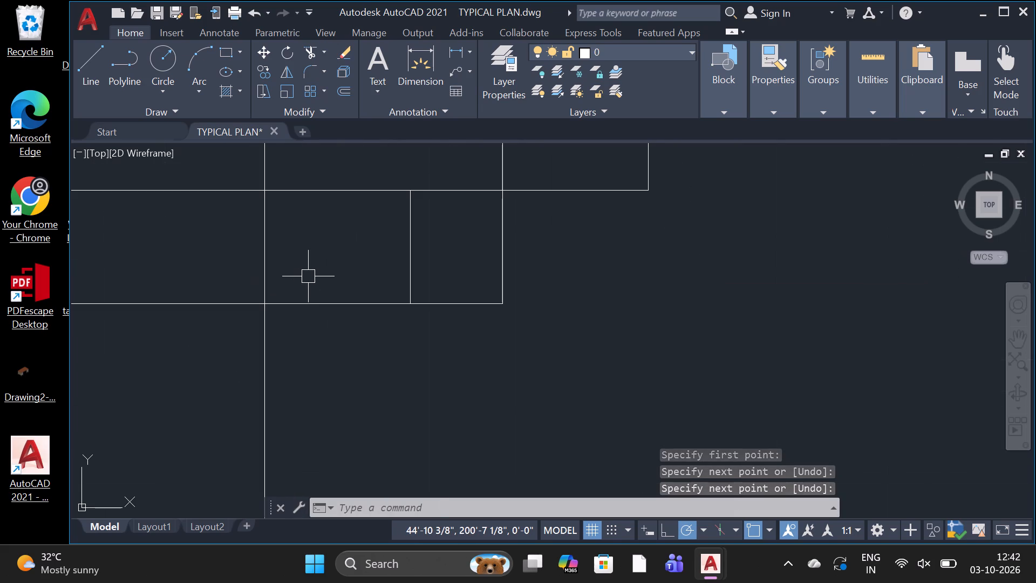
pyautogui.write('TR')
pyautogui.press('space')
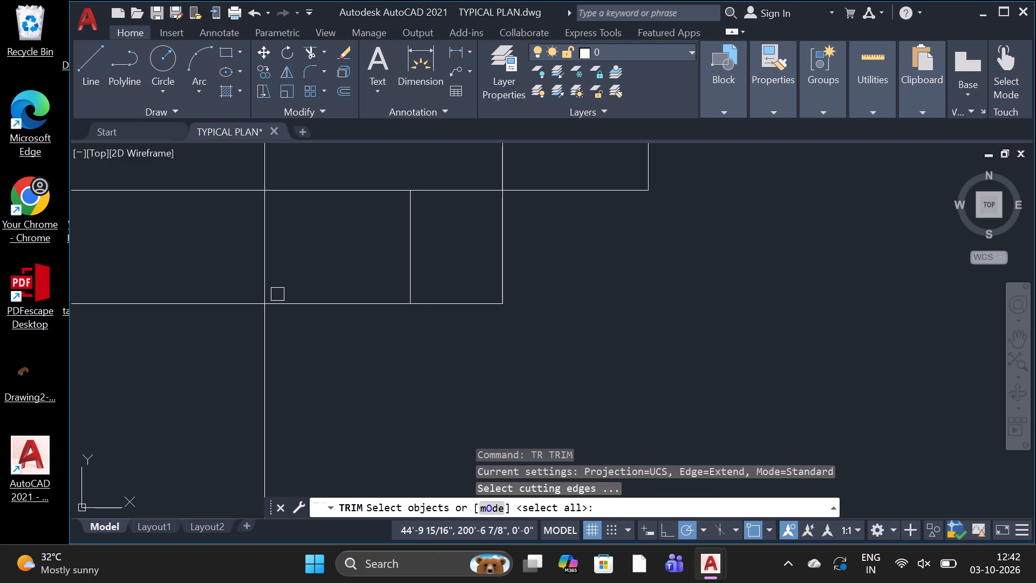
pyautogui.press('space')
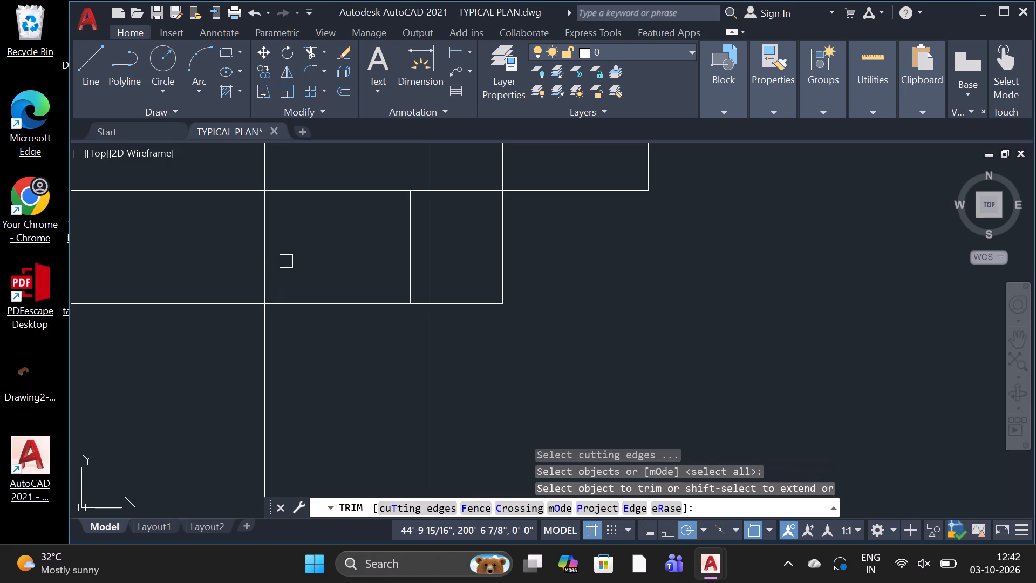
pyautogui.click(265, 255)
pyautogui.doubleClick(265, 255)
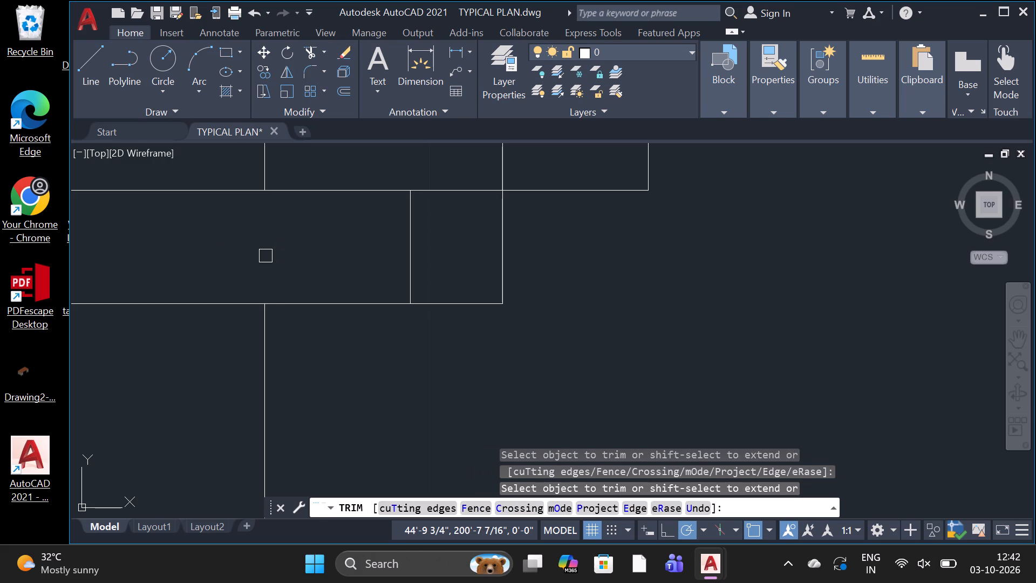
pyautogui.scroll(-2, 265, 256)
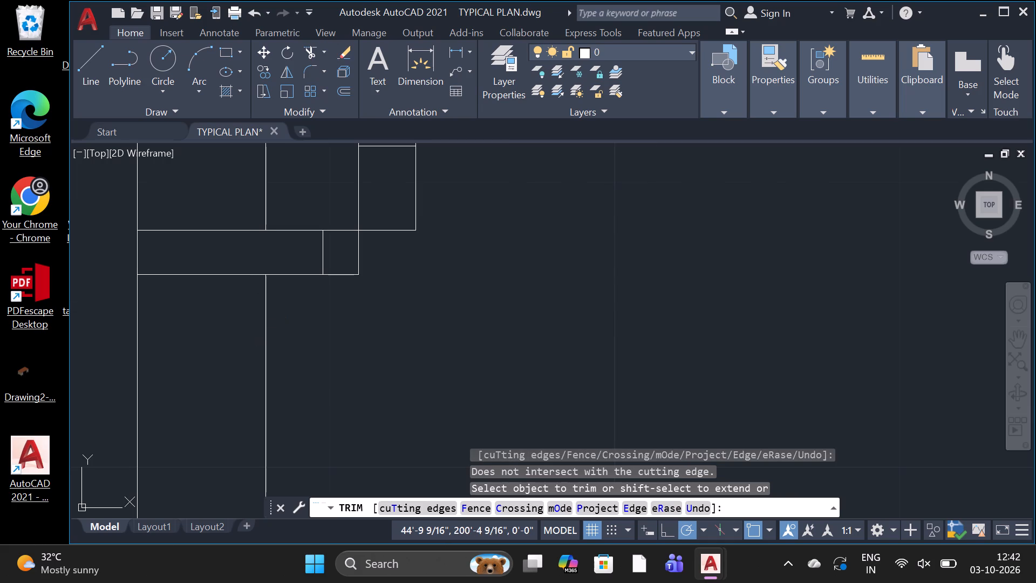
pyautogui.click(261, 338)
pyautogui.press('Escape')
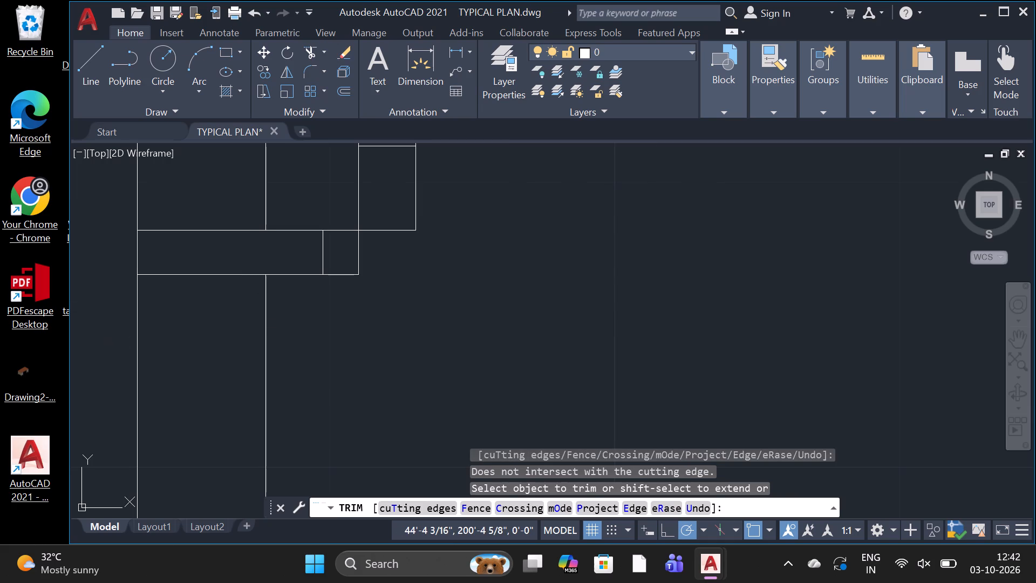
# Erase the overlapping right-face lines of the central wall remaining below the hinge jamb.
pyautogui.click(140, 328)
pyautogui.press('Escape')
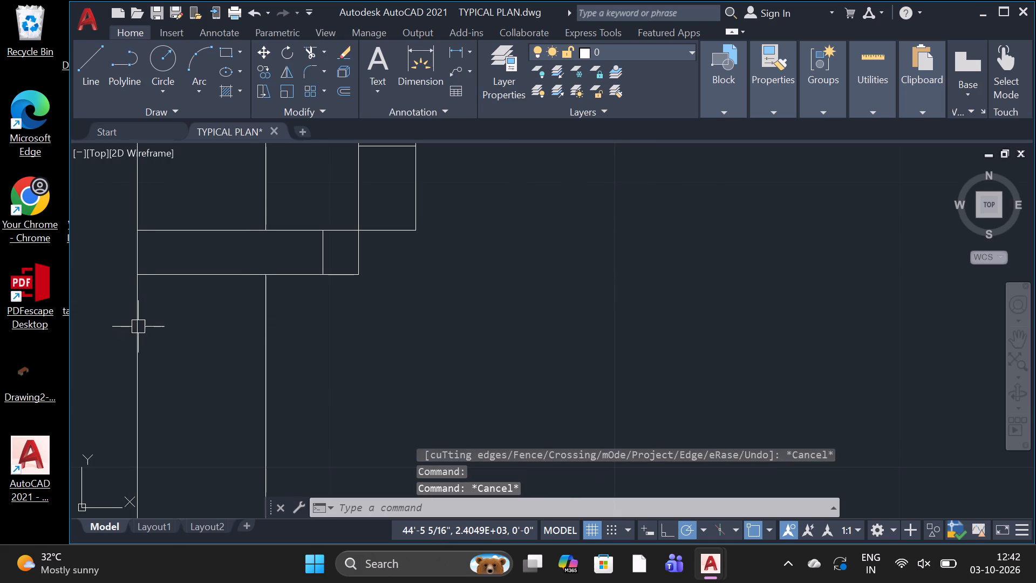
pyautogui.click(261, 361)
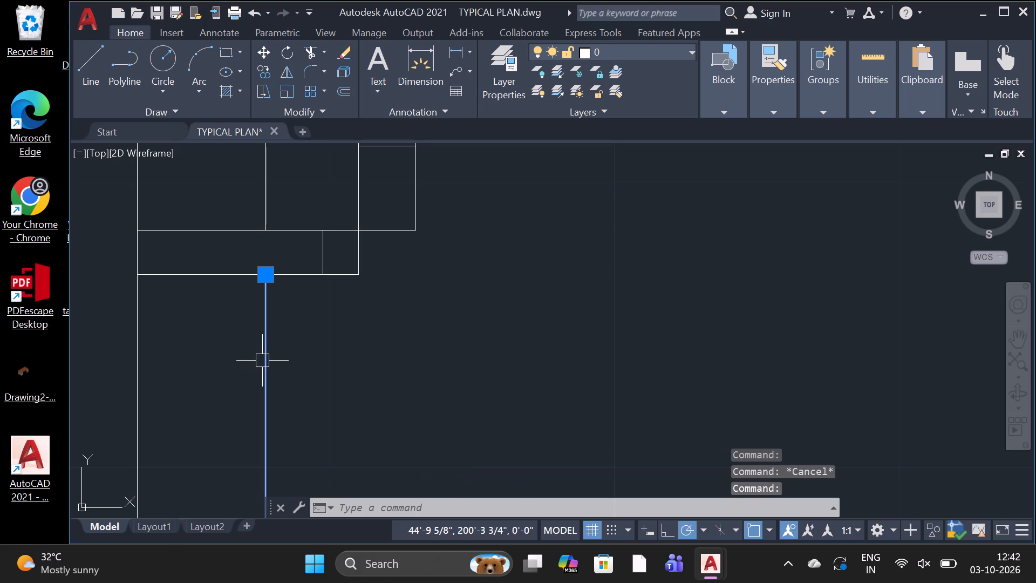
pyautogui.press('Delete')
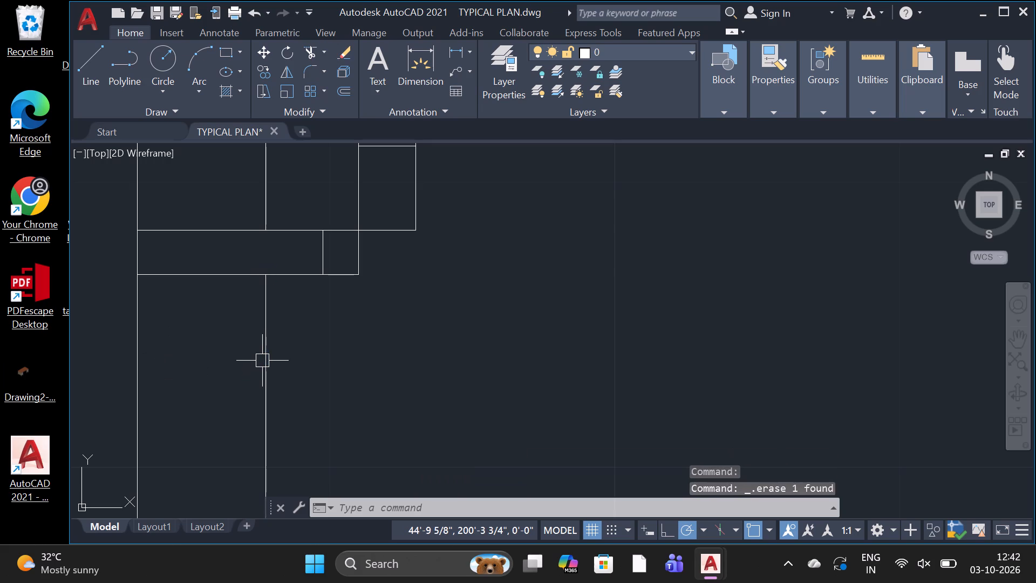
pyautogui.click(262, 361)
pyautogui.press('Delete')
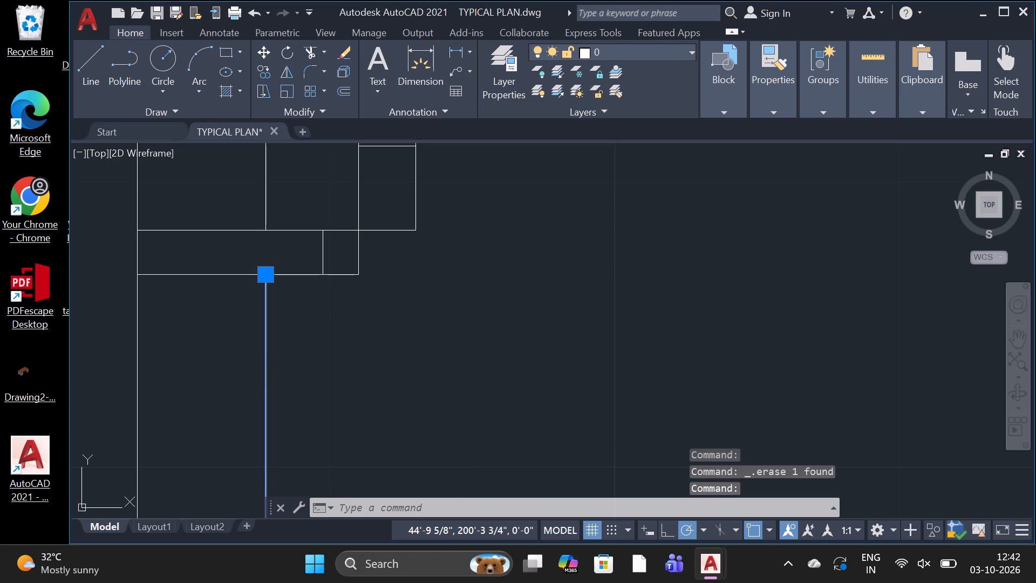
# Trim the central wall's left-face line below the jamb's lower horizontal line.
pyautogui.scroll(-3, 262, 361)
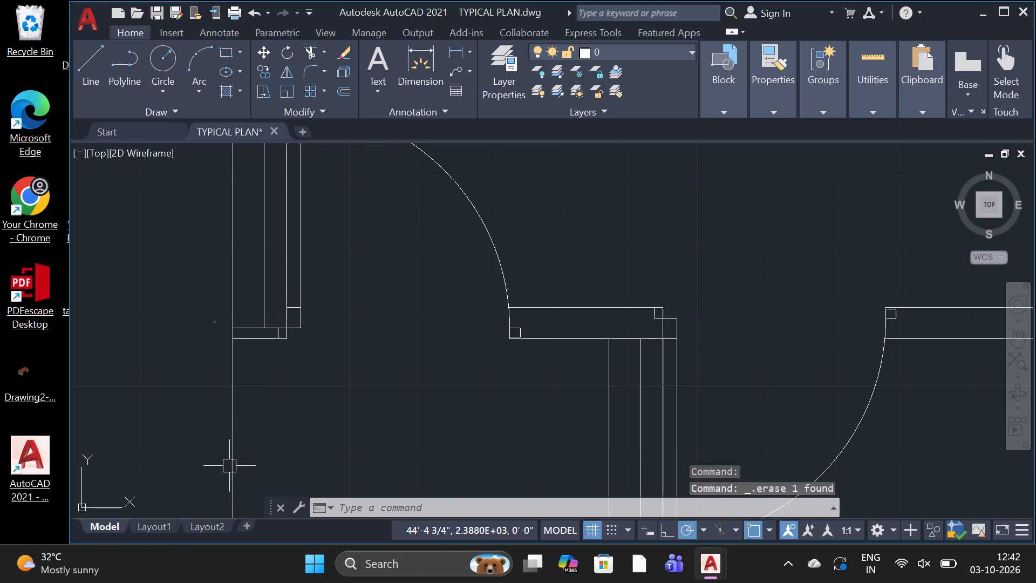
pyautogui.write('TR')
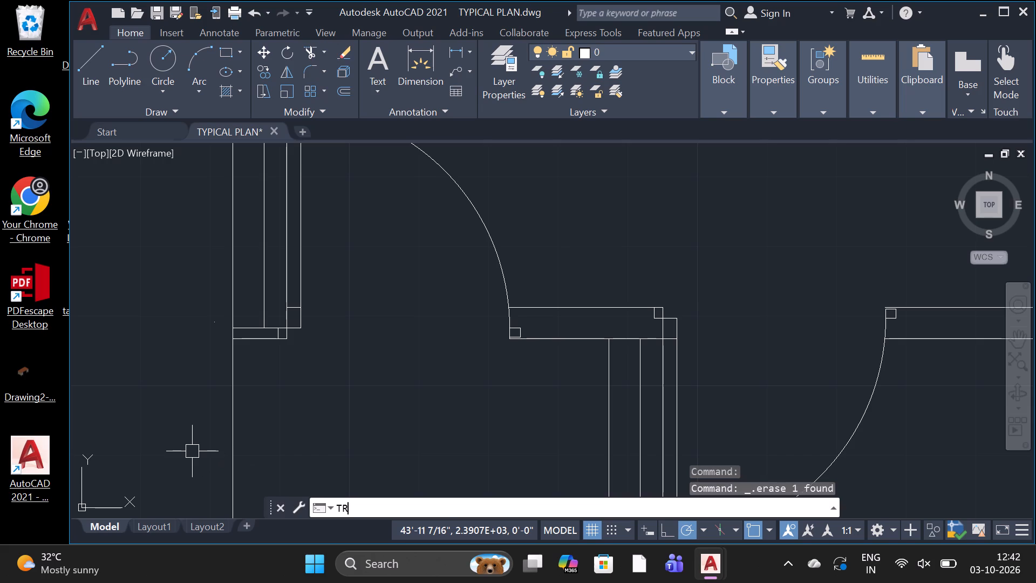
pyautogui.press('space')
pyautogui.press('space')
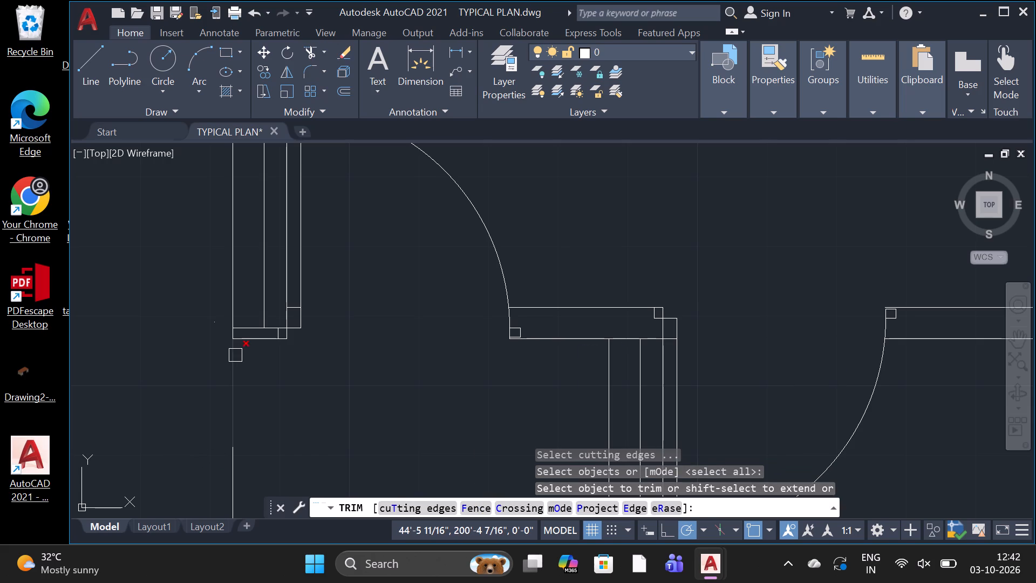
pyautogui.click(235, 355)
pyautogui.scroll(-3, 234, 371)
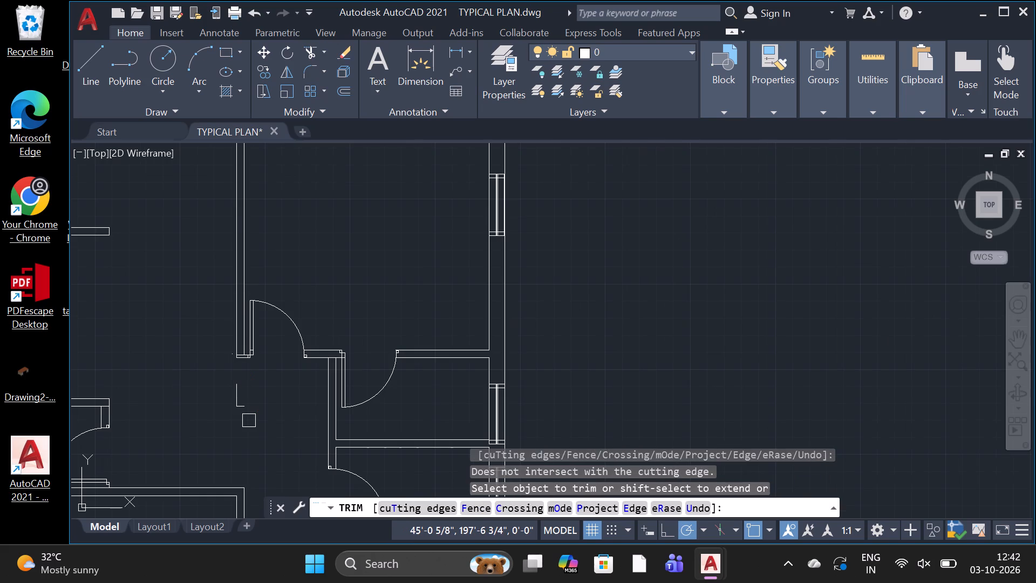
pyautogui.press('space')
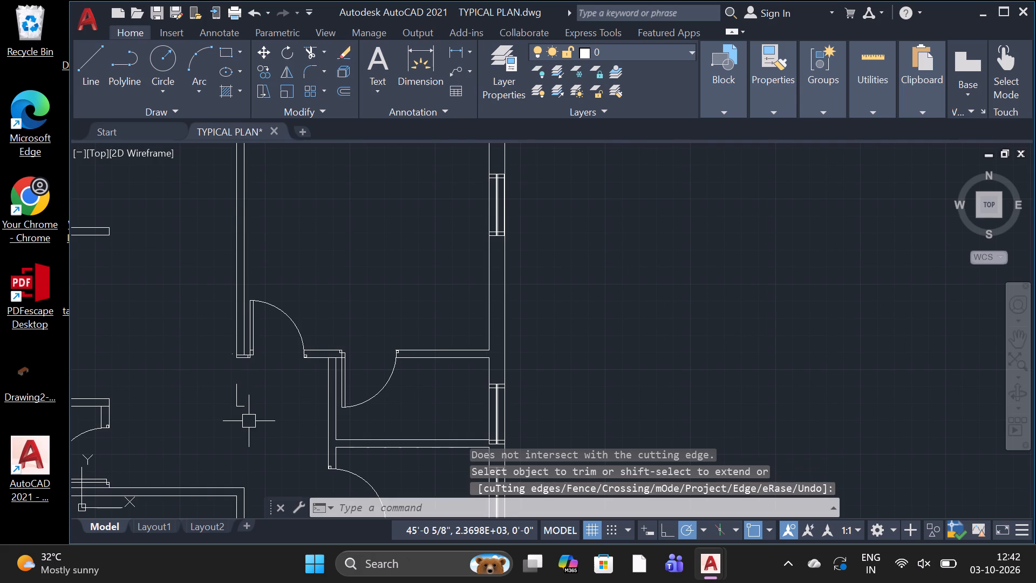
# Erase the leftover vertical and short horizontal pieces of the old central wall end below the upper-right room's door jamb.
pyautogui.click(241, 378)
pyautogui.click(237, 406)
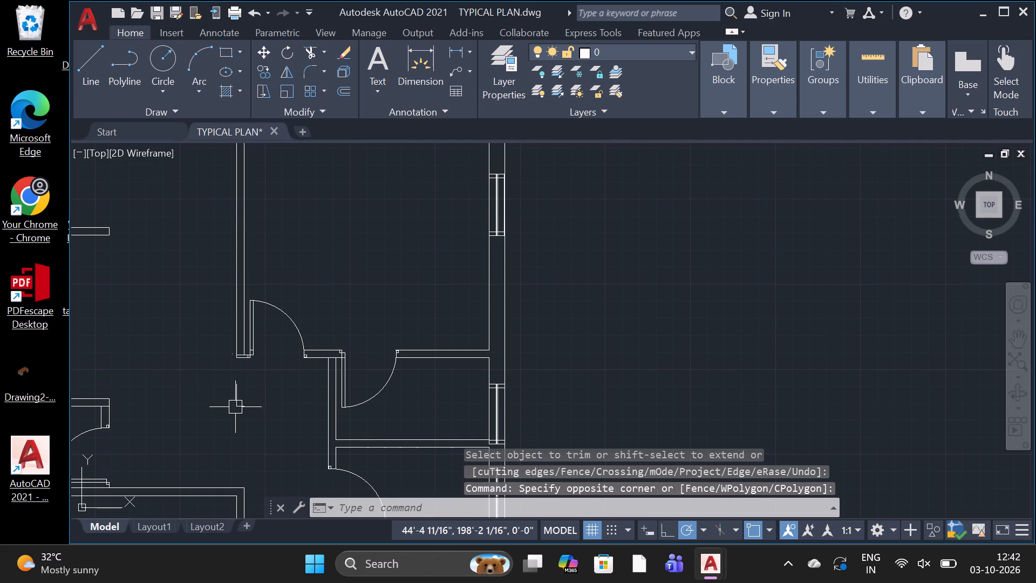
pyautogui.click(235, 407)
pyautogui.press('Delete')
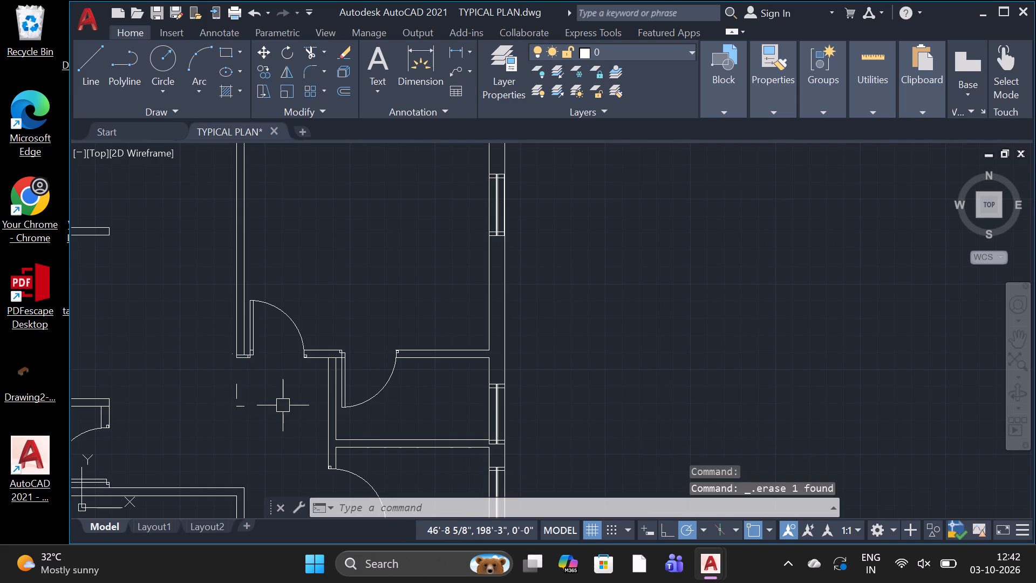
pyautogui.click(282, 382)
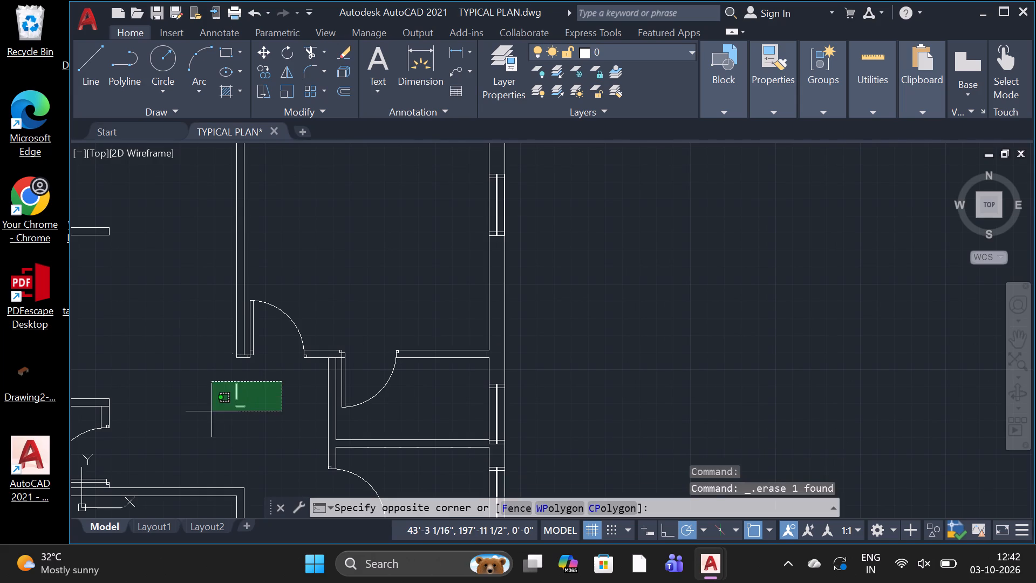
pyautogui.click(212, 411)
pyautogui.press('Delete')
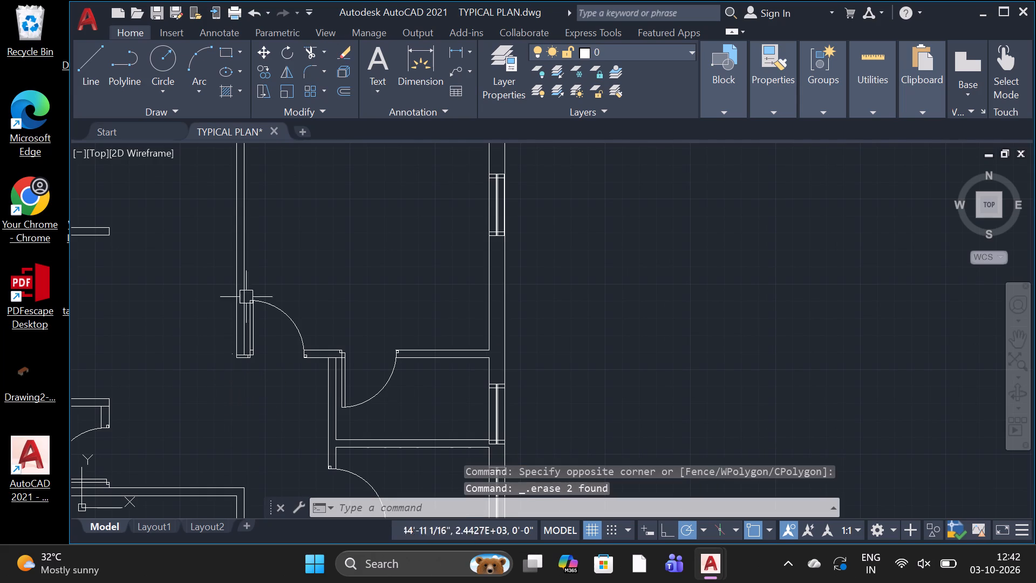
pyautogui.scroll(3, 216, 373)
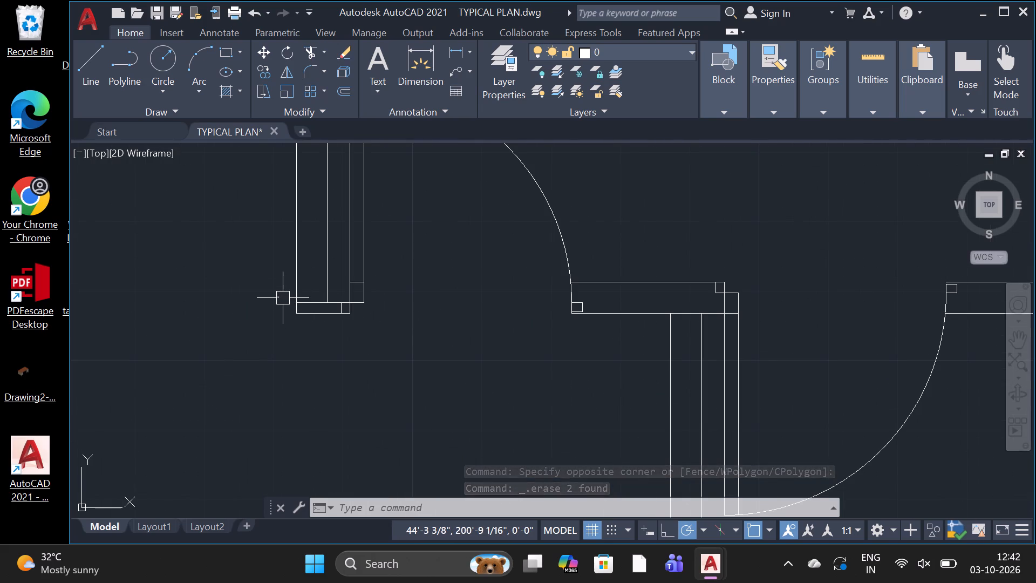
# Erase the remaining stray line beside the central wall's end at the upper-right room's door jamb.
pyautogui.click(281, 297)
pyautogui.press('Delete')
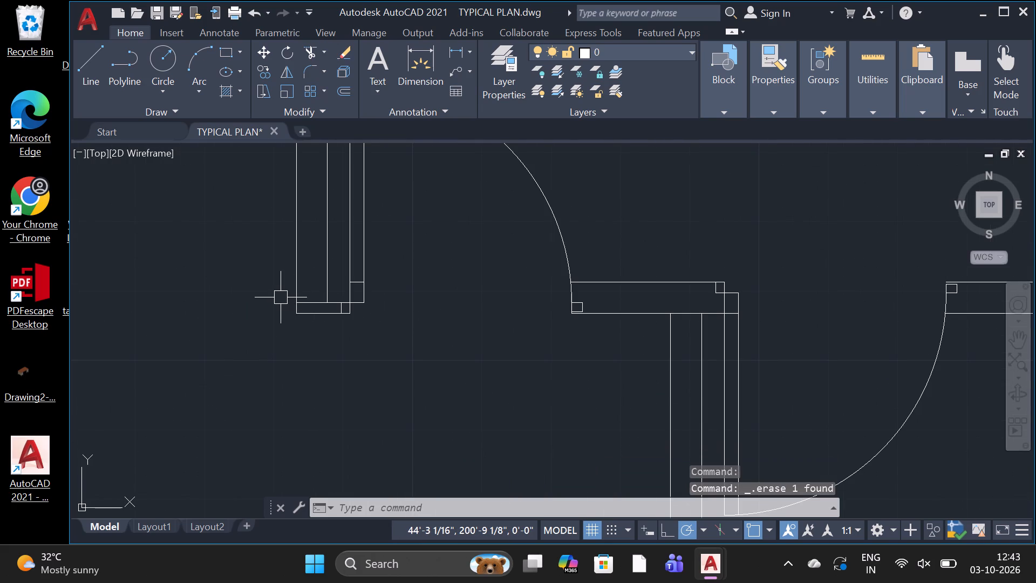
# Draw connected lines from the small left room's lower door jamb down and across the wall, closing the end of its lower horizontal wall.
pyautogui.scroll(-5, 281, 297)
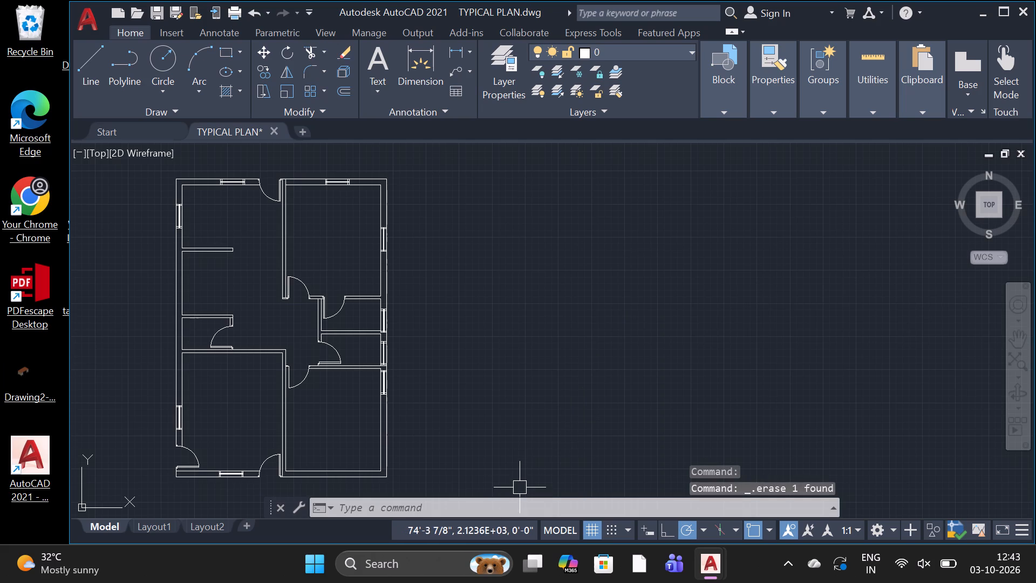
pyautogui.scroll(3, 263, 351)
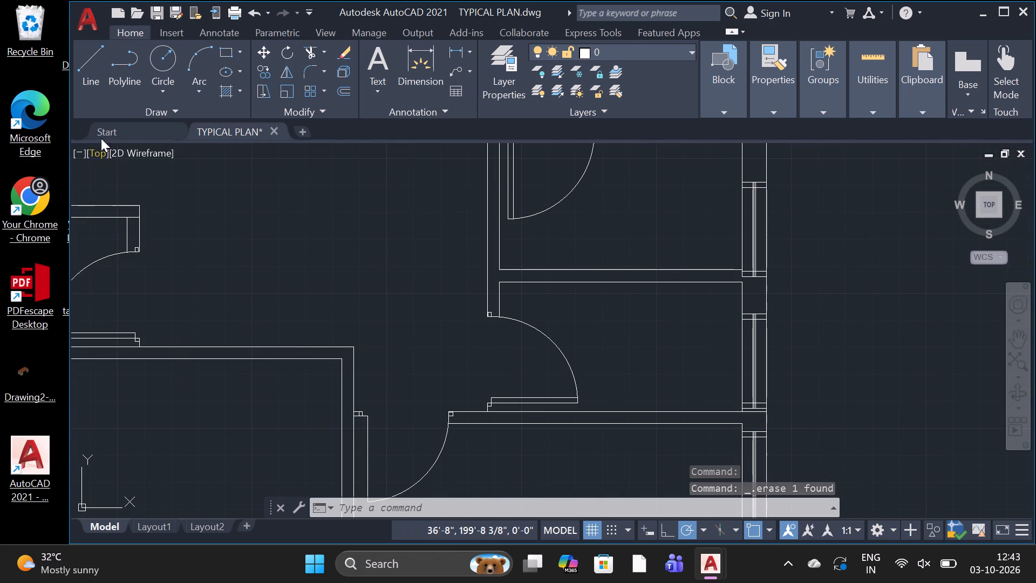
pyautogui.click(97, 76)
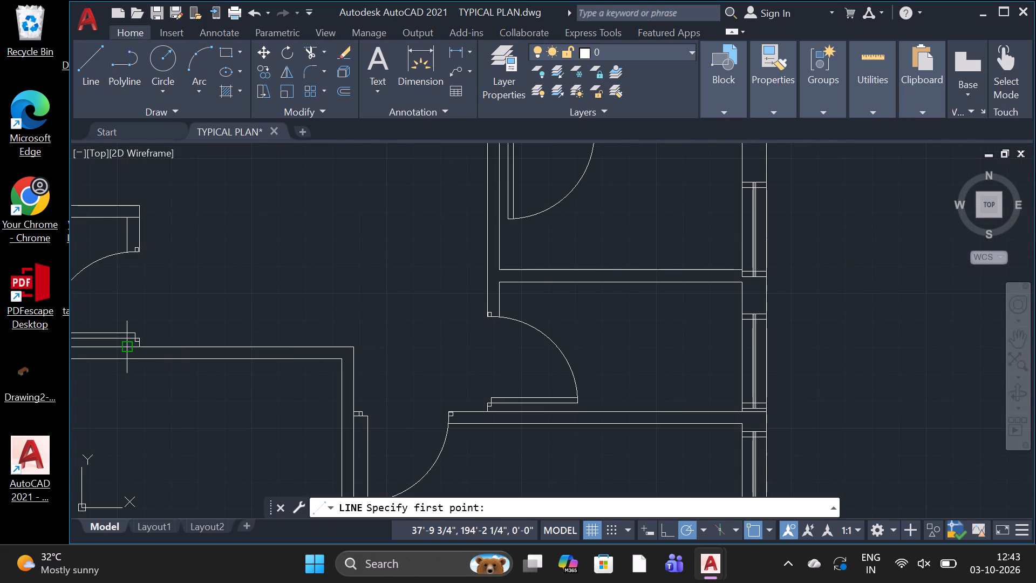
pyautogui.scroll(3, 125, 343)
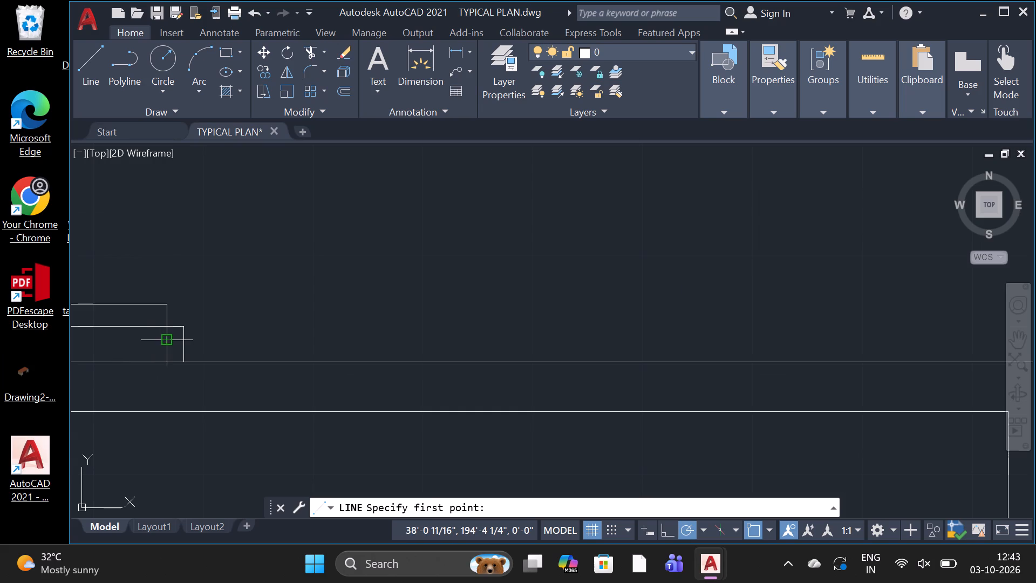
pyautogui.click(166, 340)
pyautogui.click(163, 359)
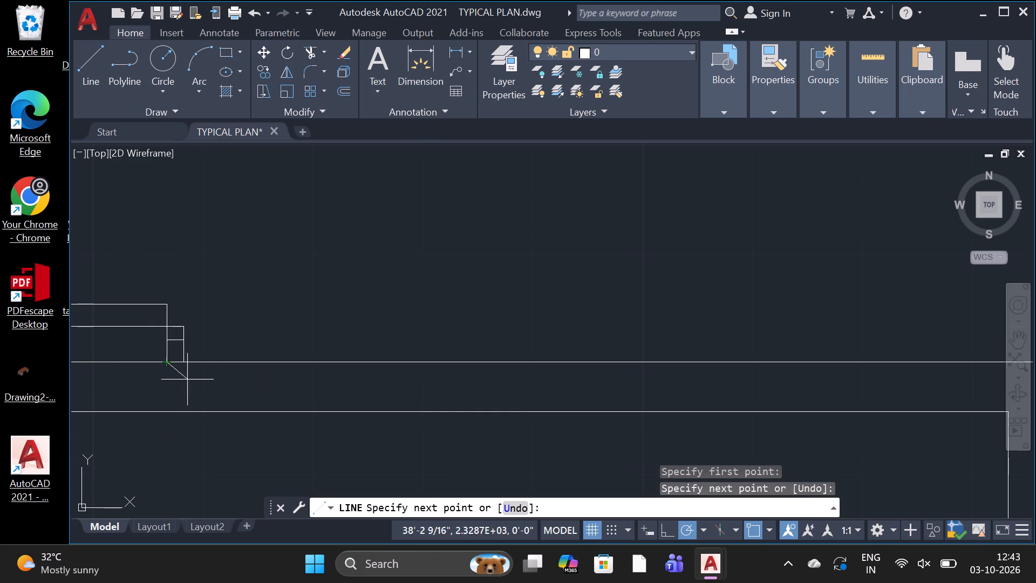
pyautogui.moveTo(185, 359); pyautogui.dragTo(185, 352)
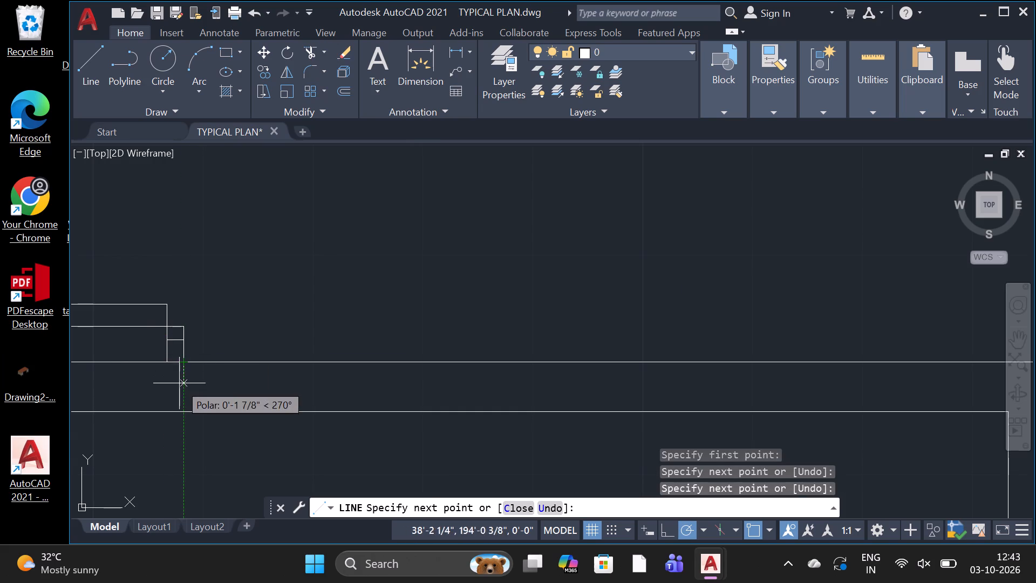
pyautogui.click(181, 413)
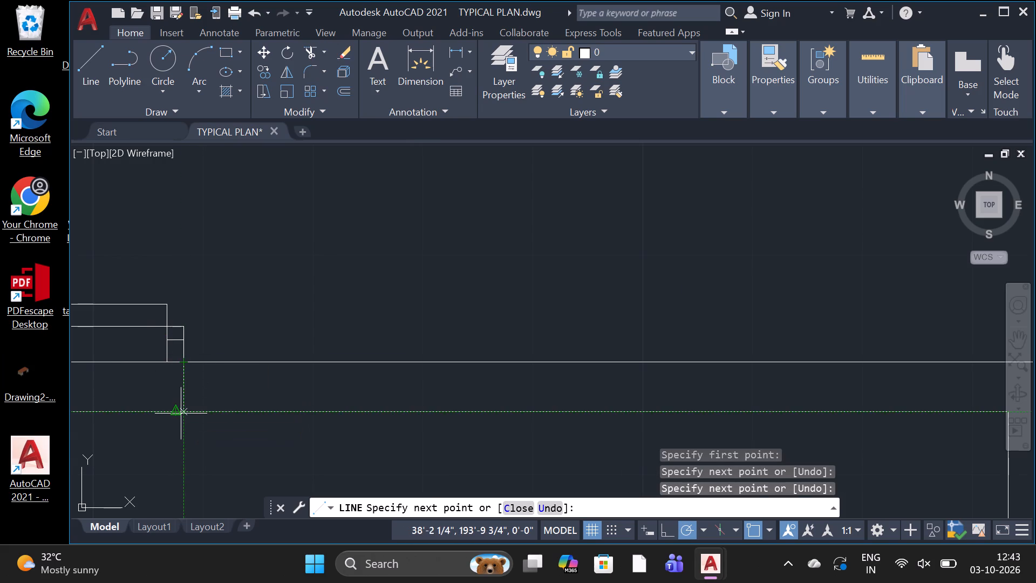
pyautogui.press('space')
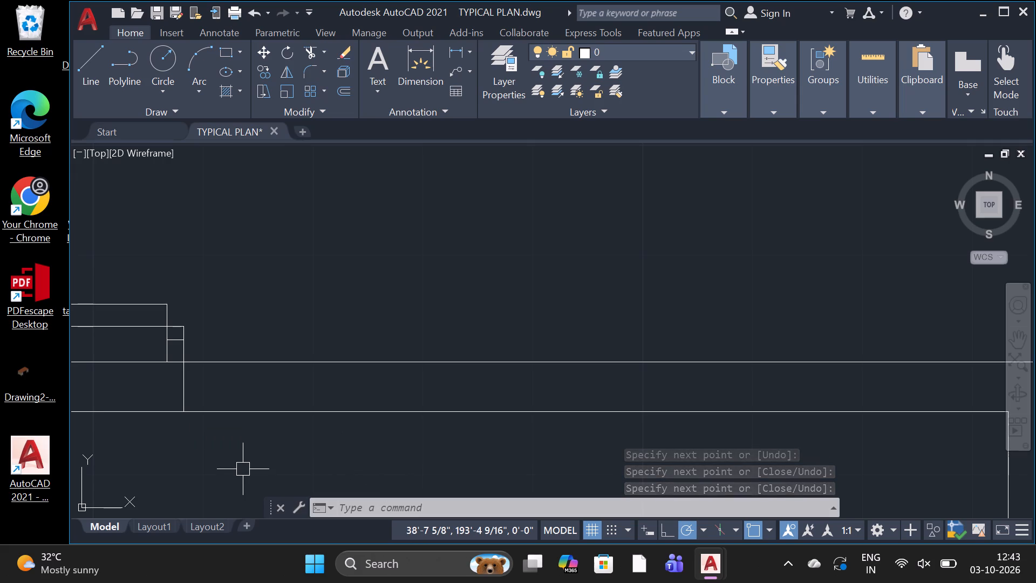
# Trim the upper line of the small left room's lower wall where it runs past the new wall end.
pyautogui.write('TR')
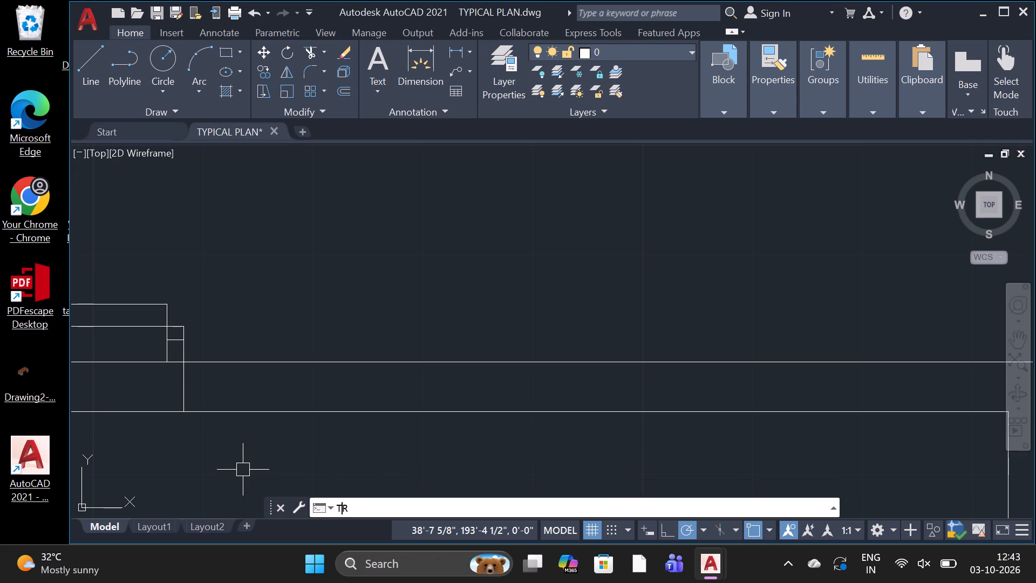
pyautogui.press('space')
pyautogui.press('space')
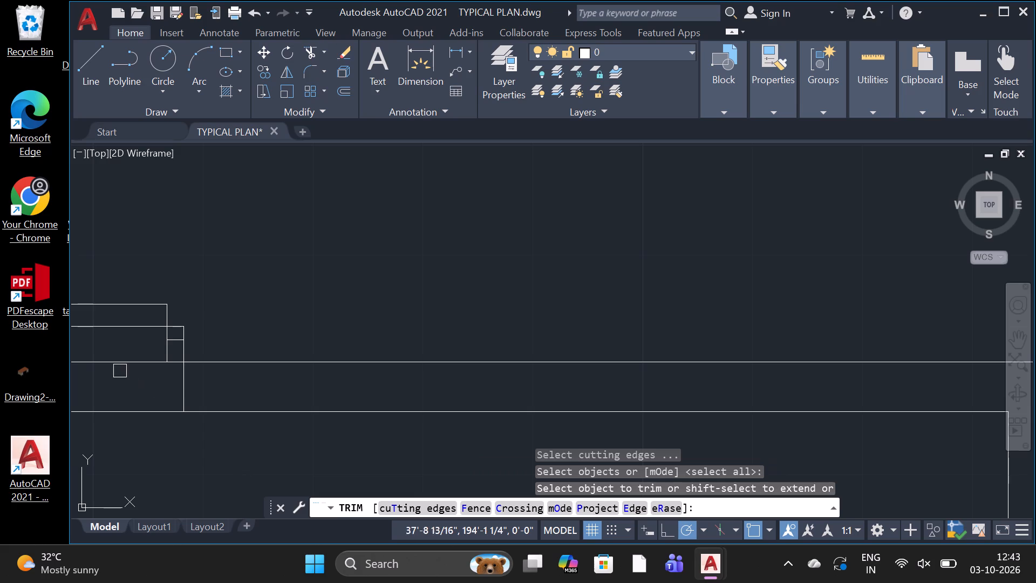
pyautogui.scroll(3, 167, 358)
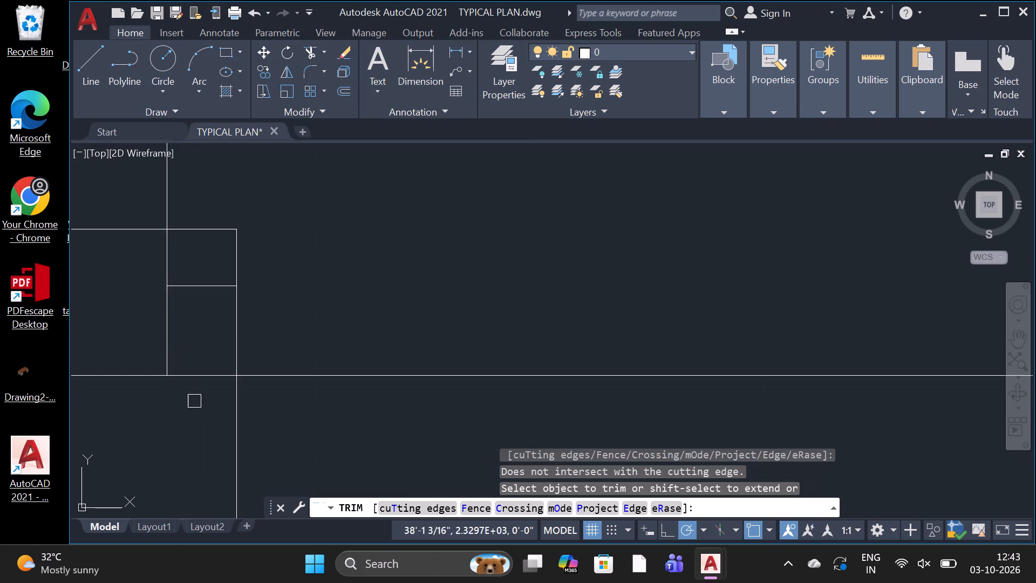
pyautogui.doubleClick(201, 398)
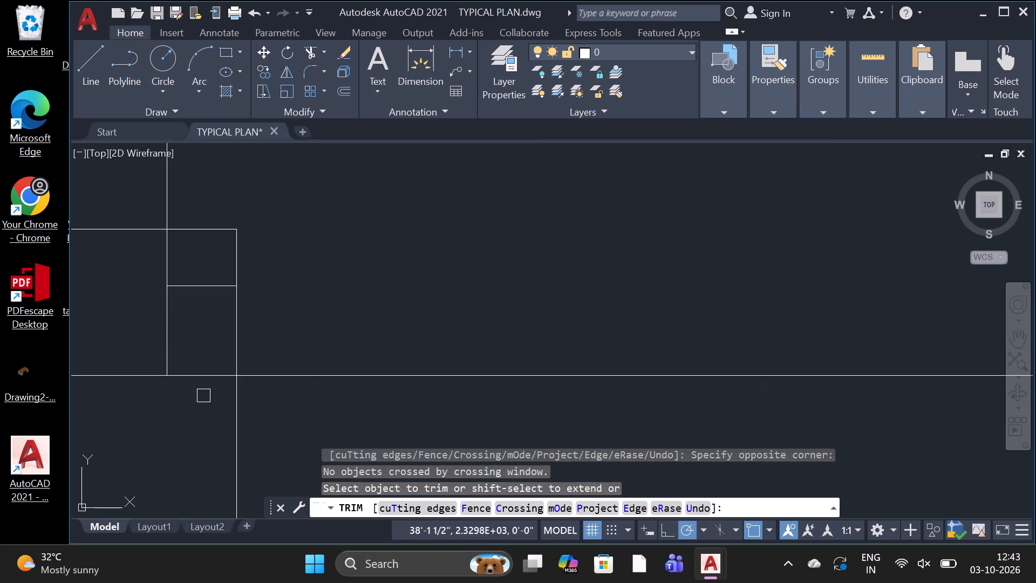
pyautogui.click(204, 367)
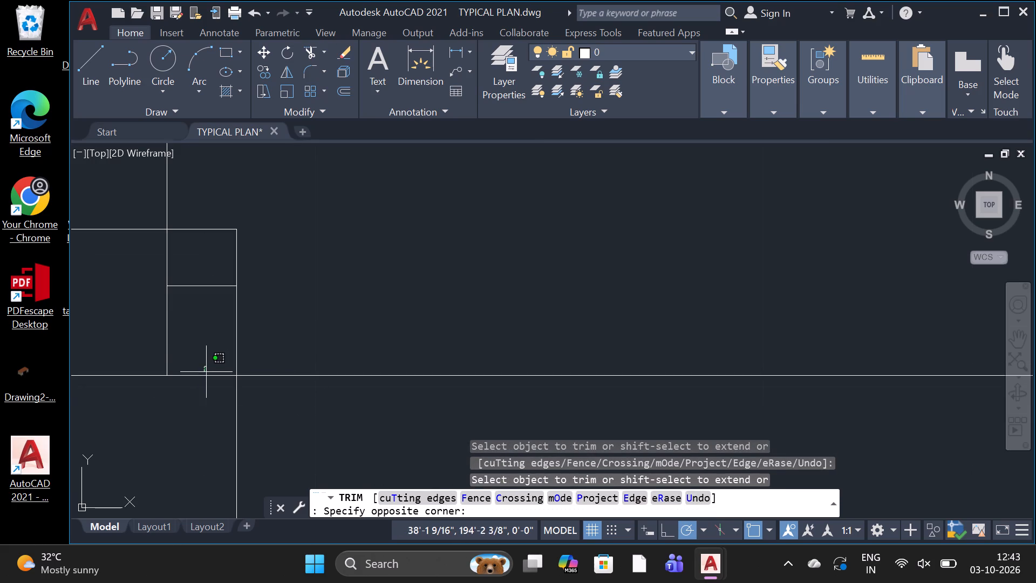
pyautogui.moveTo(206, 372); pyautogui.dragTo(201, 387)
pyautogui.tripleClick(201, 387)
pyautogui.click(201, 387)
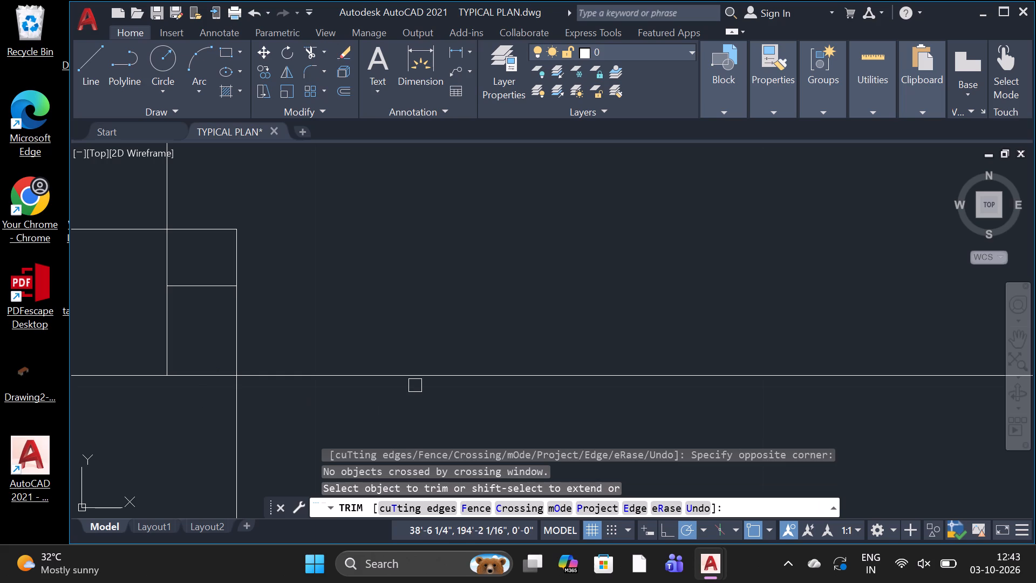
pyautogui.doubleClick(413, 379)
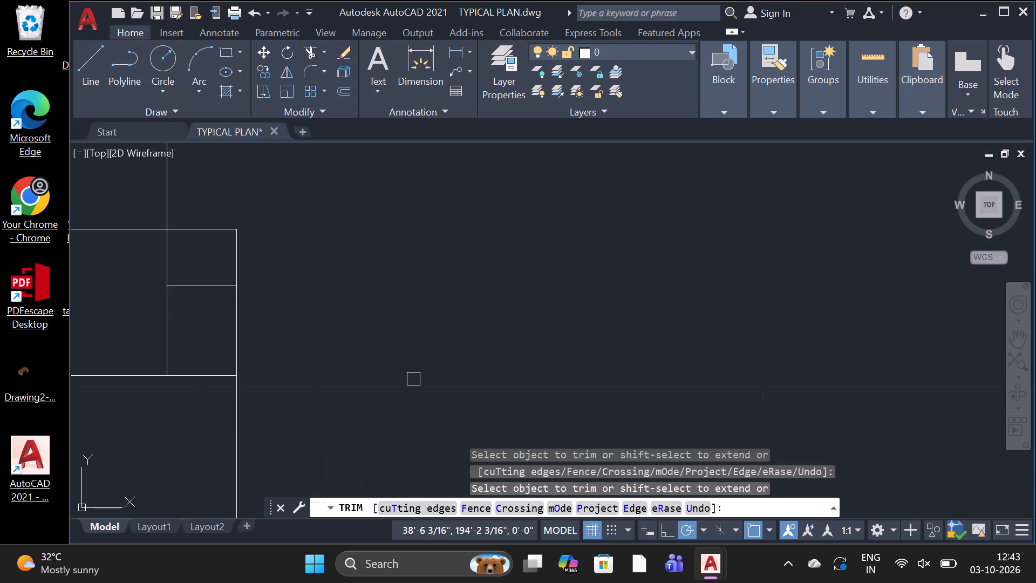
pyautogui.press('space')
# Erase the short horizontal piece overlapping the wall's upper line directly below the small left room's lower door jamb.
pyautogui.scroll(-3, 413, 379)
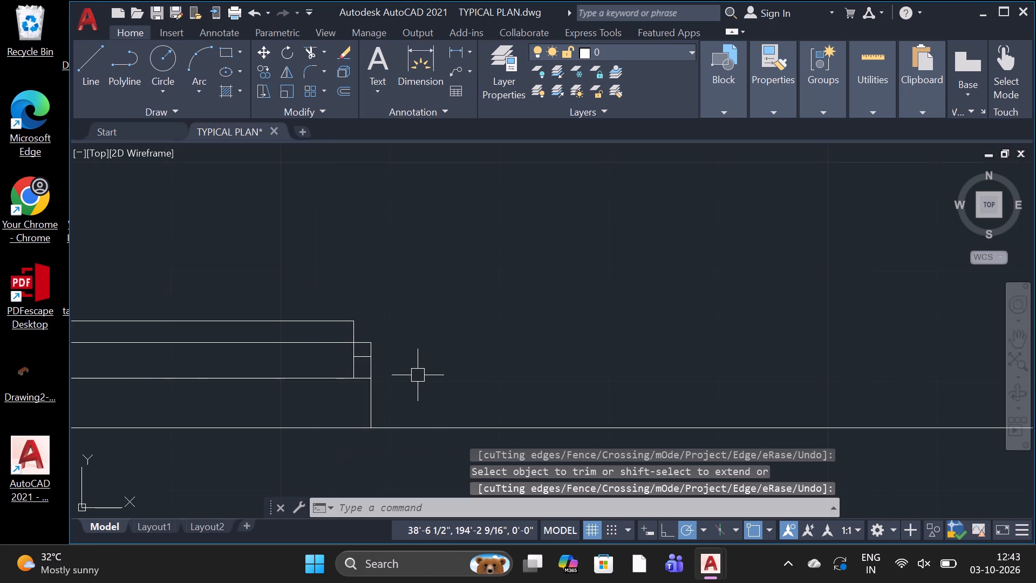
pyautogui.scroll(-1, 418, 375)
pyautogui.click(422, 413)
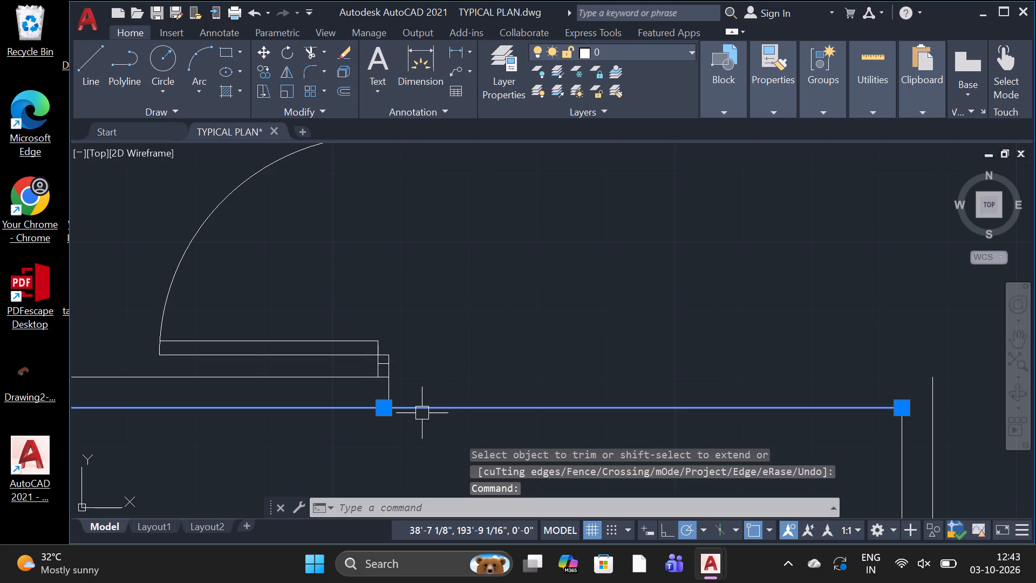
pyautogui.press('Escape')
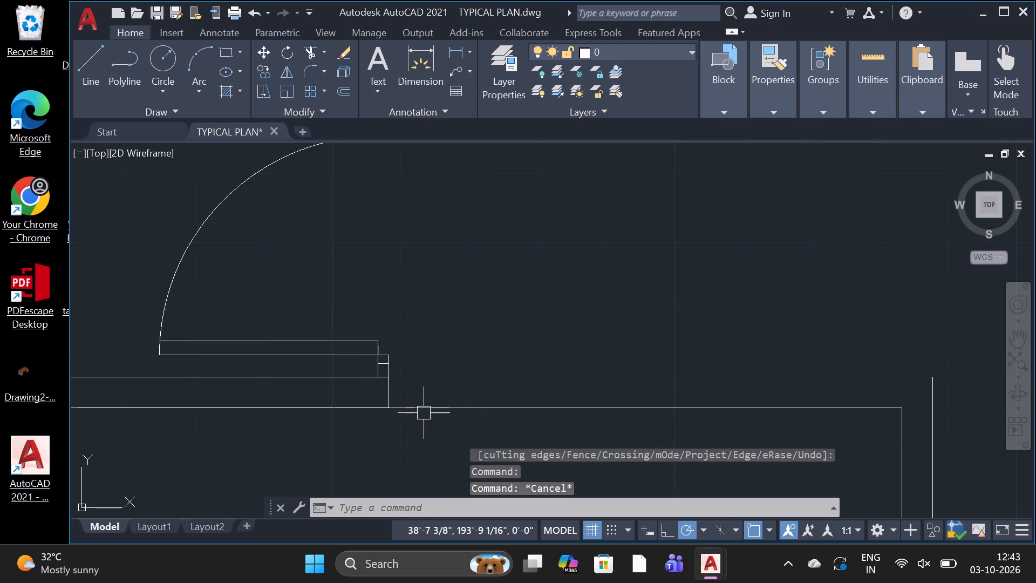
pyautogui.scroll(3, 388, 376)
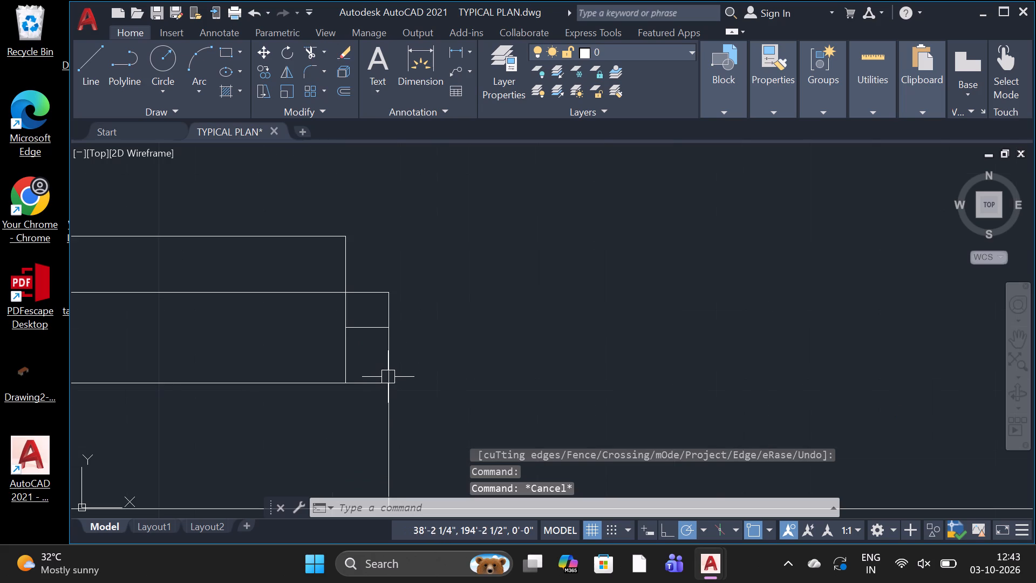
pyautogui.scroll(3, 372, 389)
pyautogui.click(357, 364)
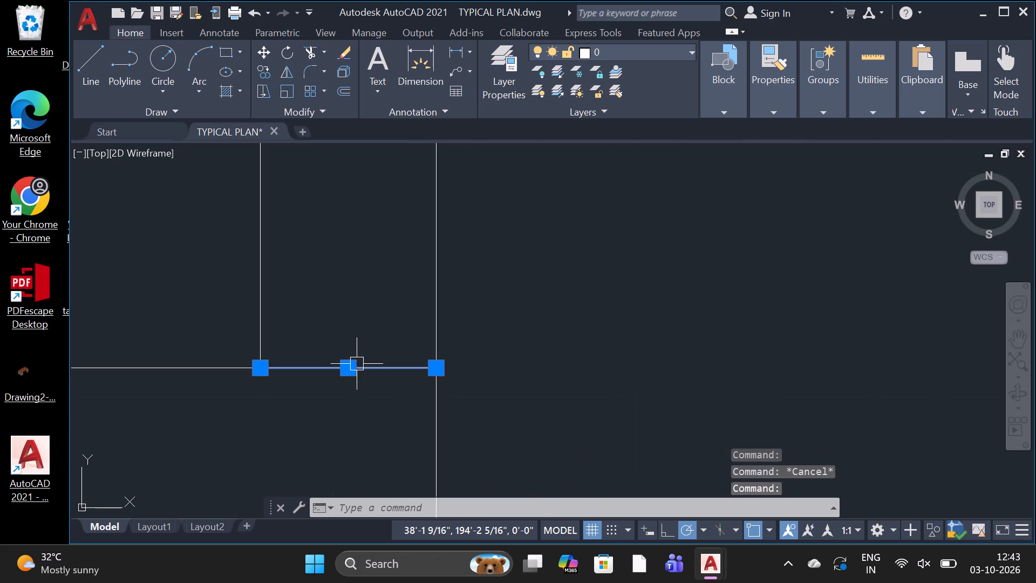
pyautogui.press('Delete')
# Trim the same wall's upper line below the door jamb and its lower line beyond the closed wall end.
pyautogui.write('TR')
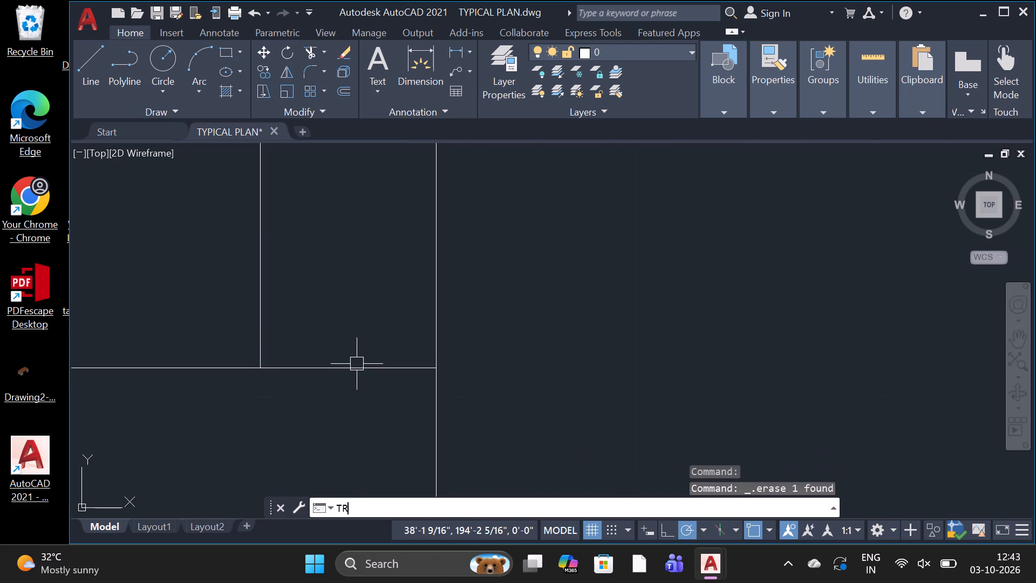
pyautogui.press('space')
pyautogui.press('space')
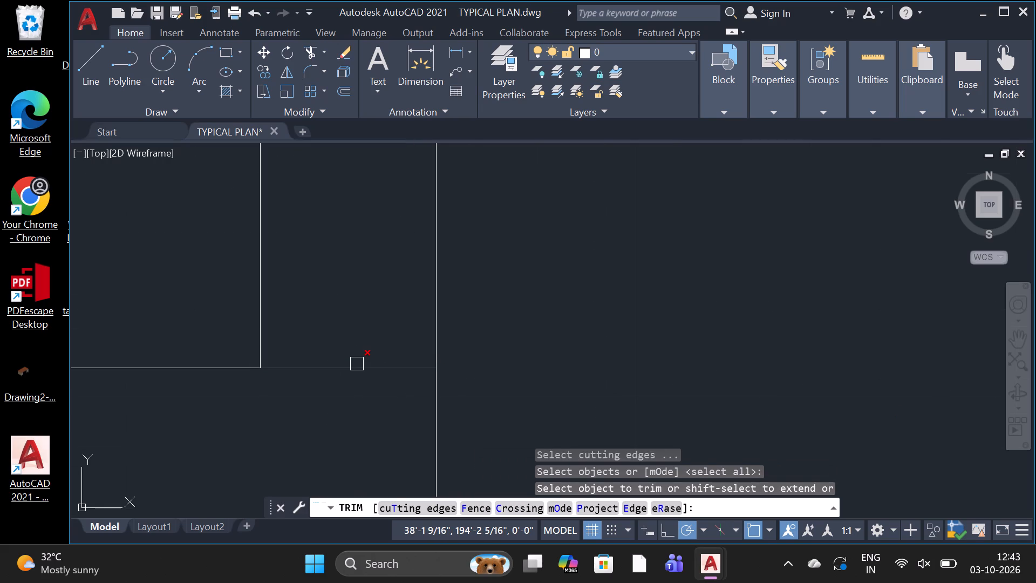
pyautogui.click(357, 364)
pyautogui.scroll(-4, 357, 364)
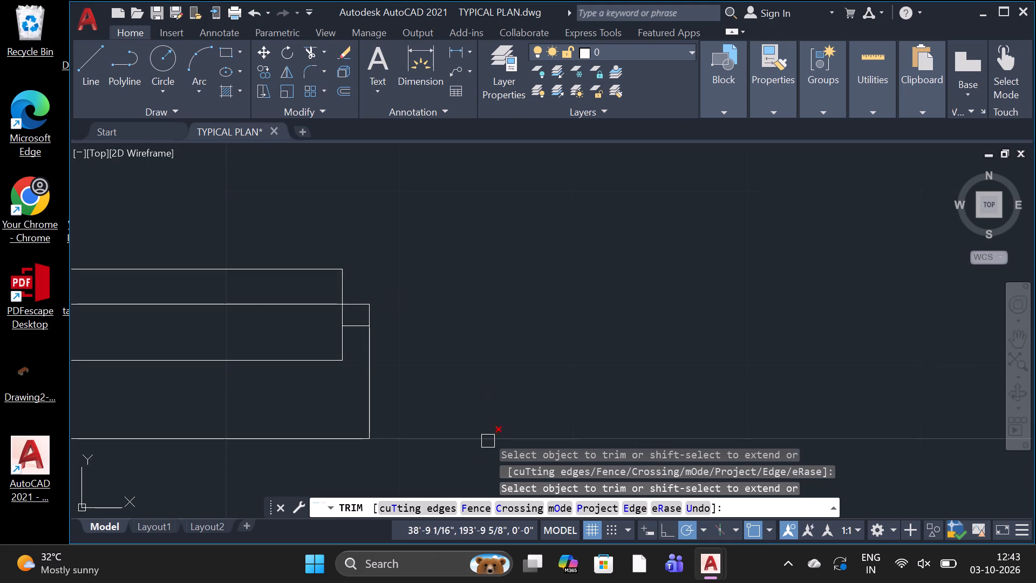
pyautogui.click(482, 444)
pyautogui.scroll(-3, 522, 320)
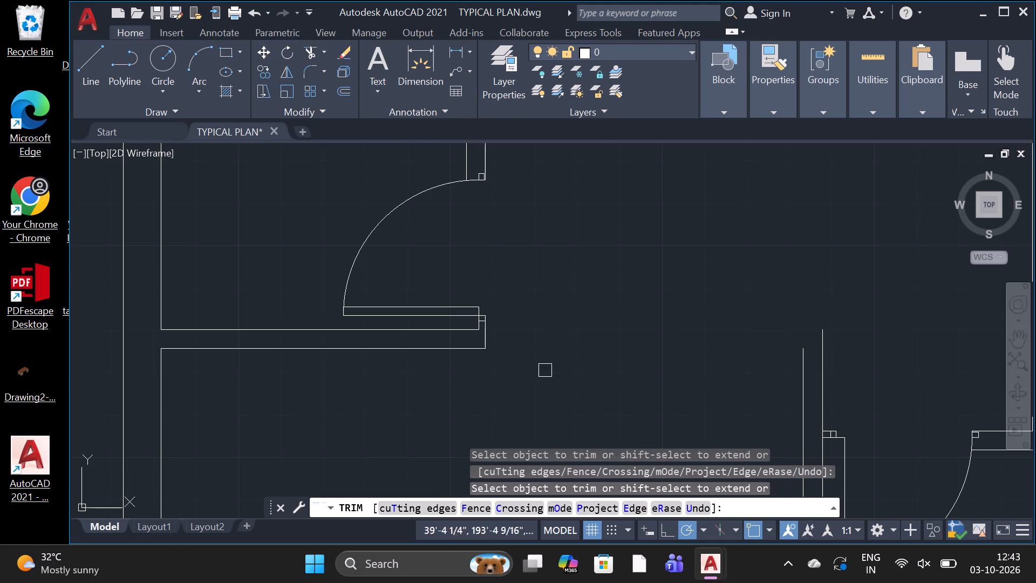
pyautogui.press('space')
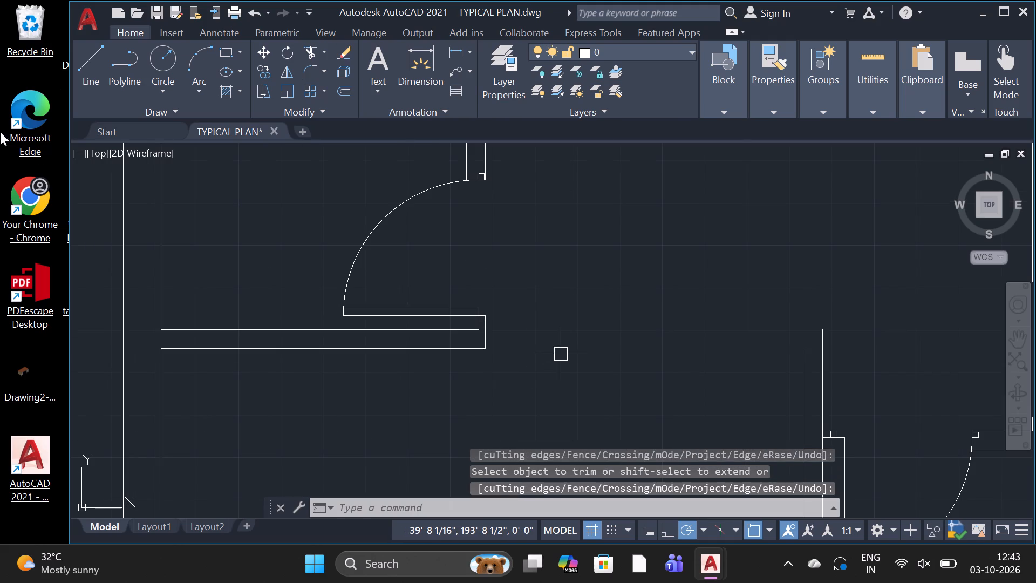
# Draw a horizontal line closing the wall between the two lower rooms, level with the lower-right room's hinge jamb top.
pyautogui.click(97, 85)
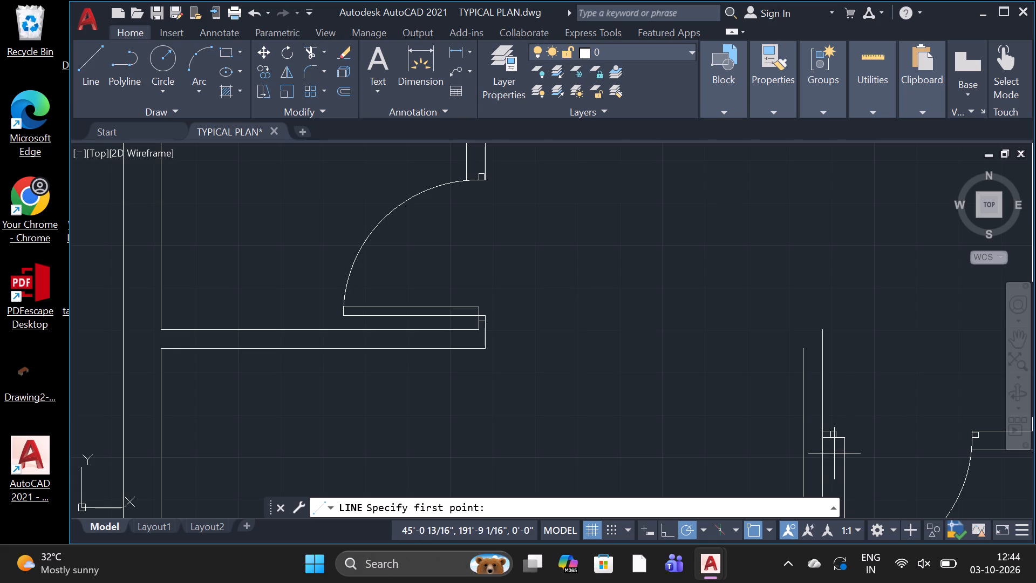
pyautogui.scroll(4, 834, 434)
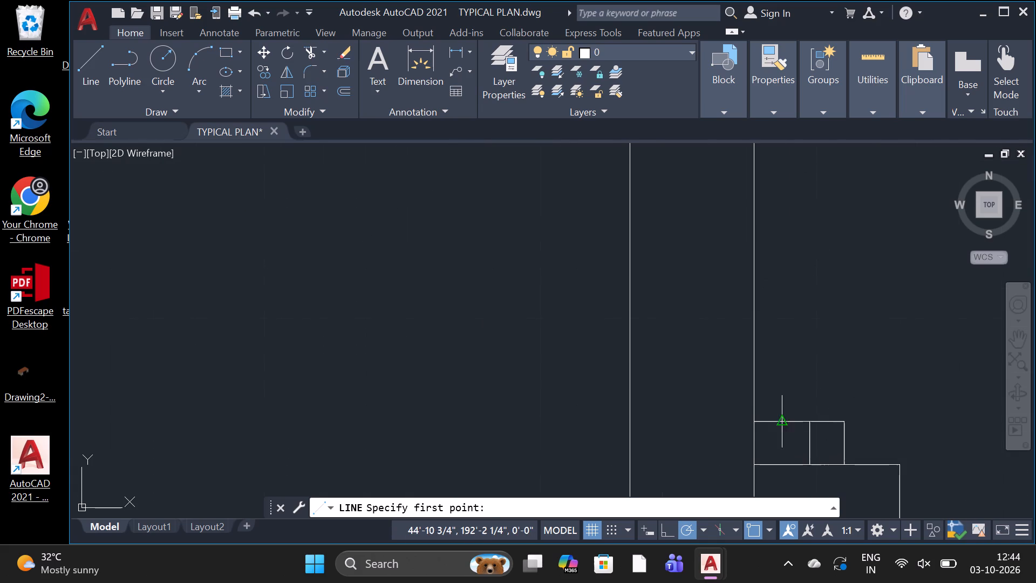
pyautogui.click(751, 423)
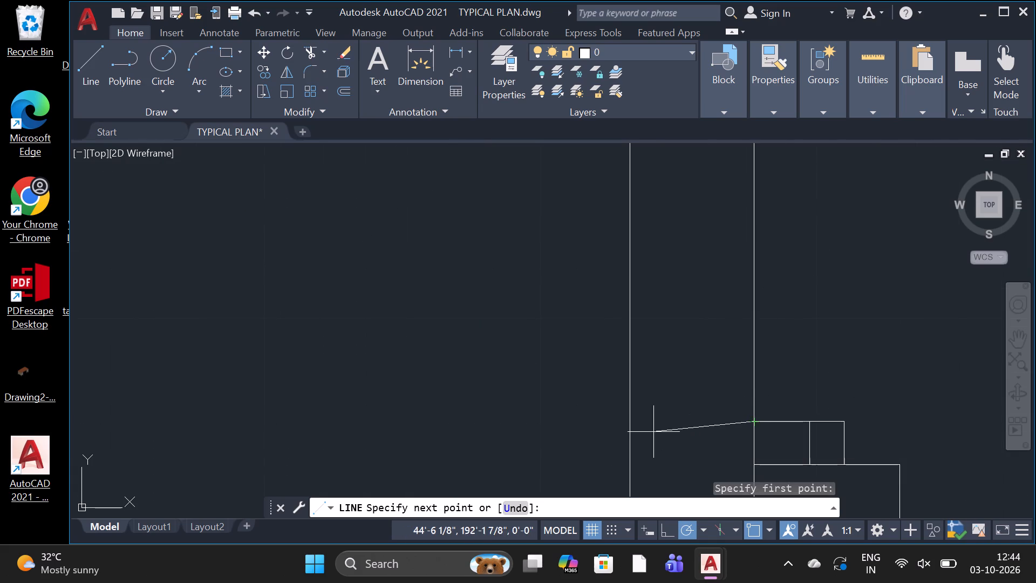
pyautogui.click(636, 428)
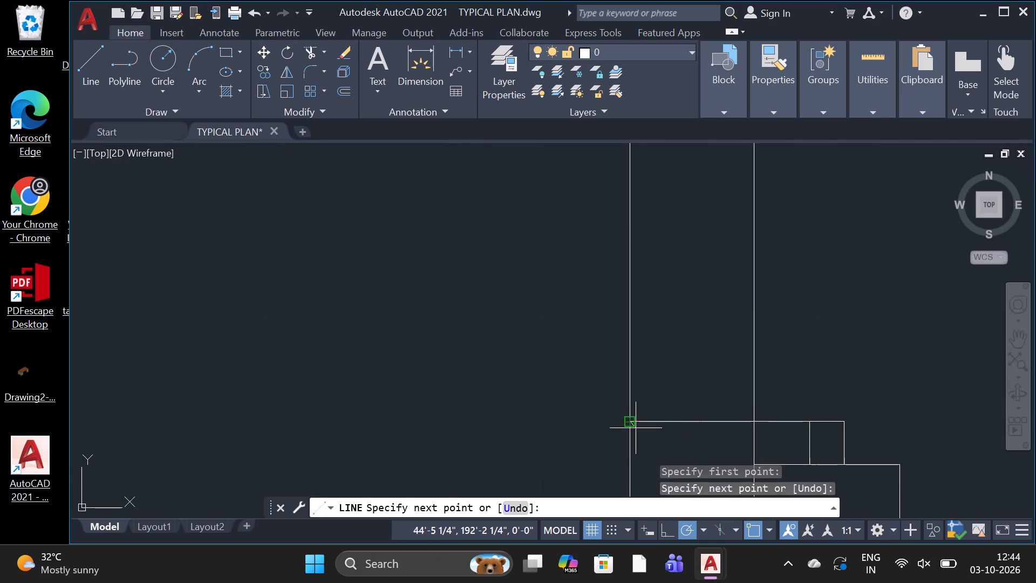
pyautogui.press('space')
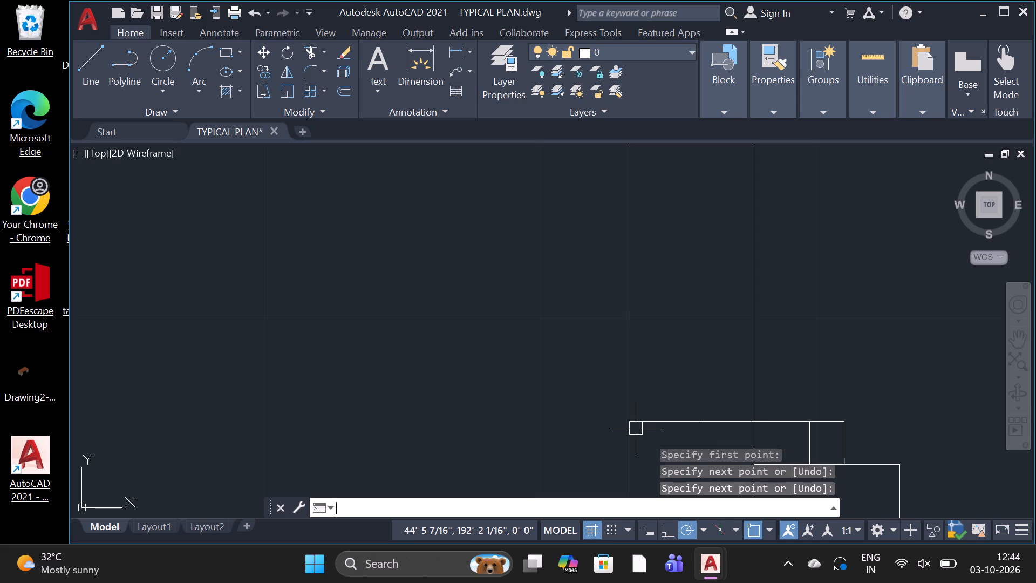
# Trim both lines of the wall between the two lower rooms above the new closing line, plus the right line's short piece just below it.
pyautogui.scroll(1, 636, 428)
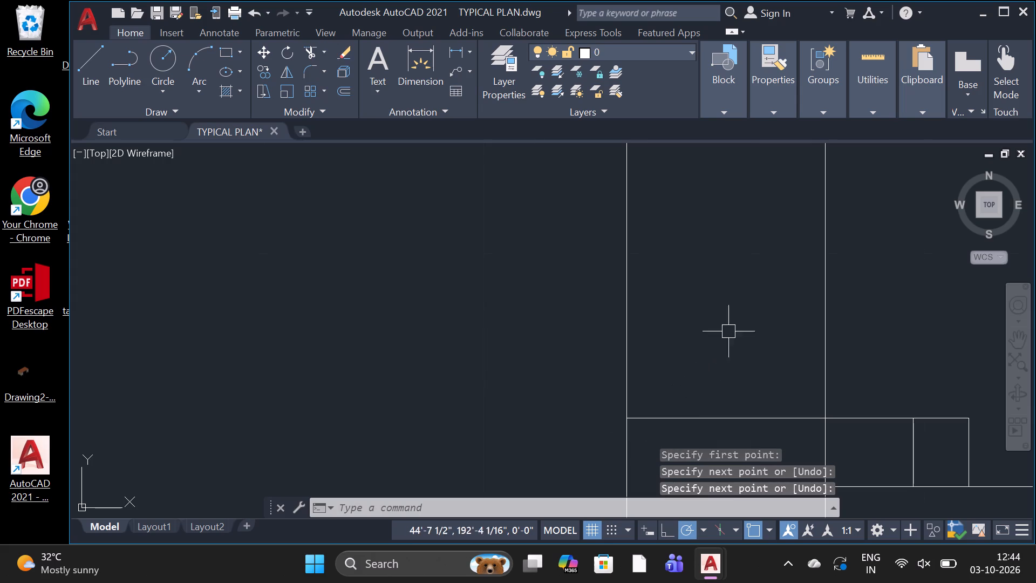
pyautogui.click(827, 307)
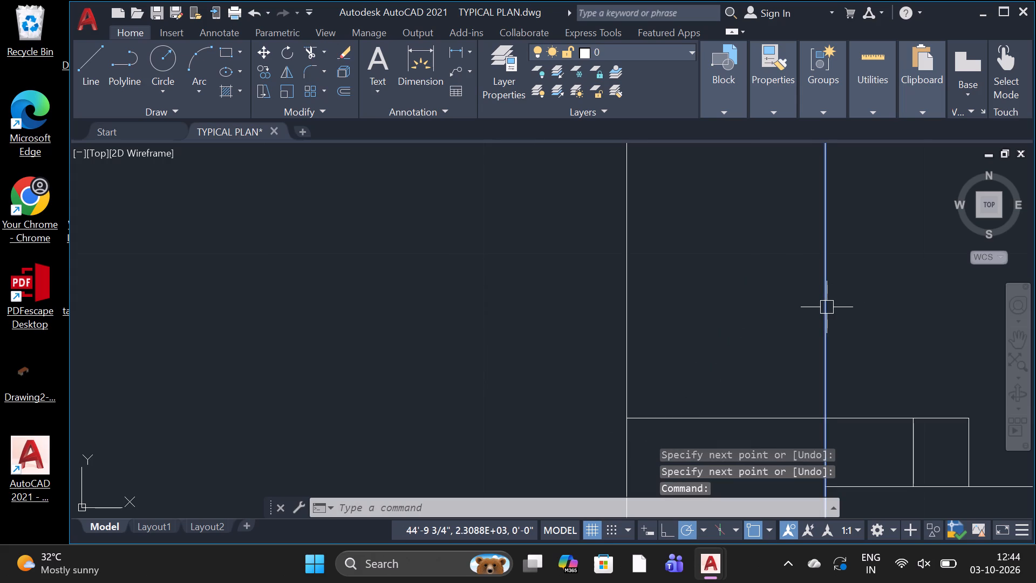
pyautogui.press('Escape')
pyautogui.write('TR')
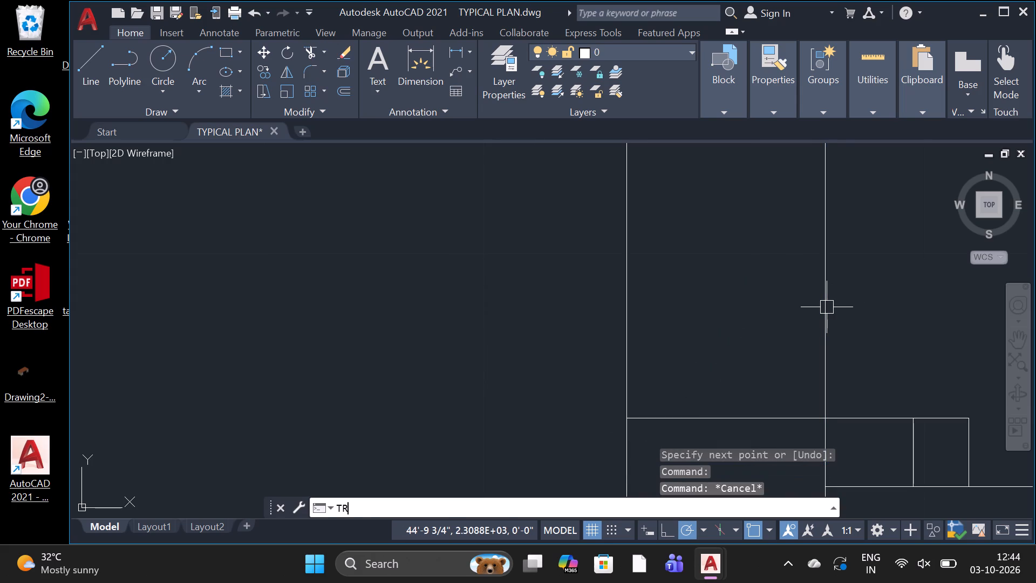
pyautogui.press('space')
pyautogui.press('space')
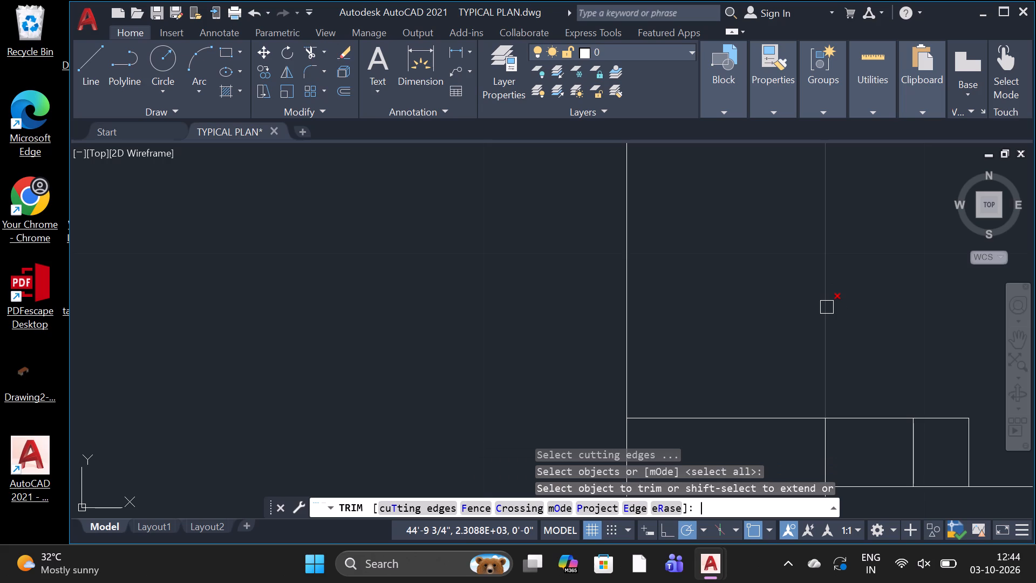
pyautogui.click(827, 307)
pyautogui.click(628, 365)
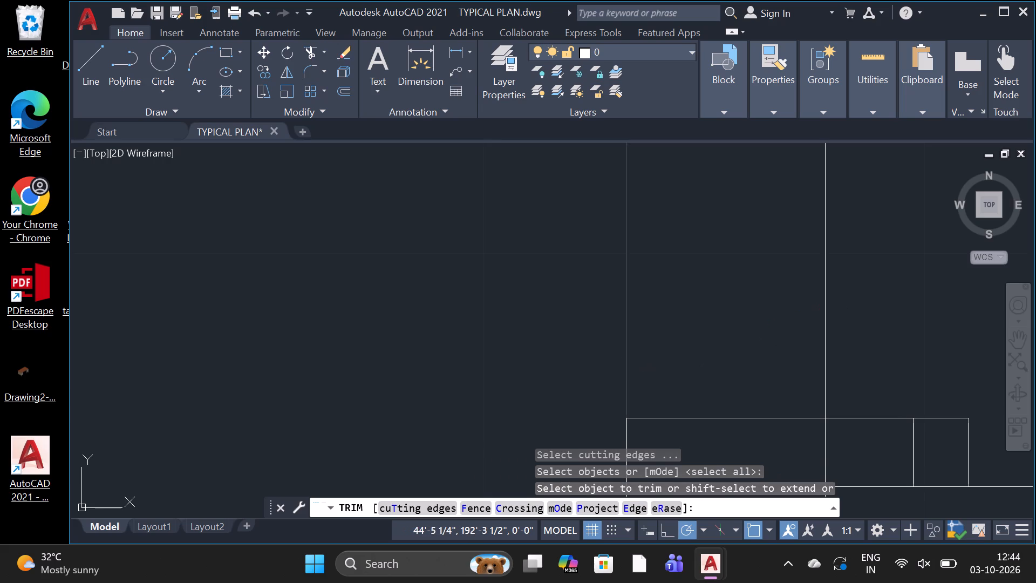
pyautogui.click(829, 379)
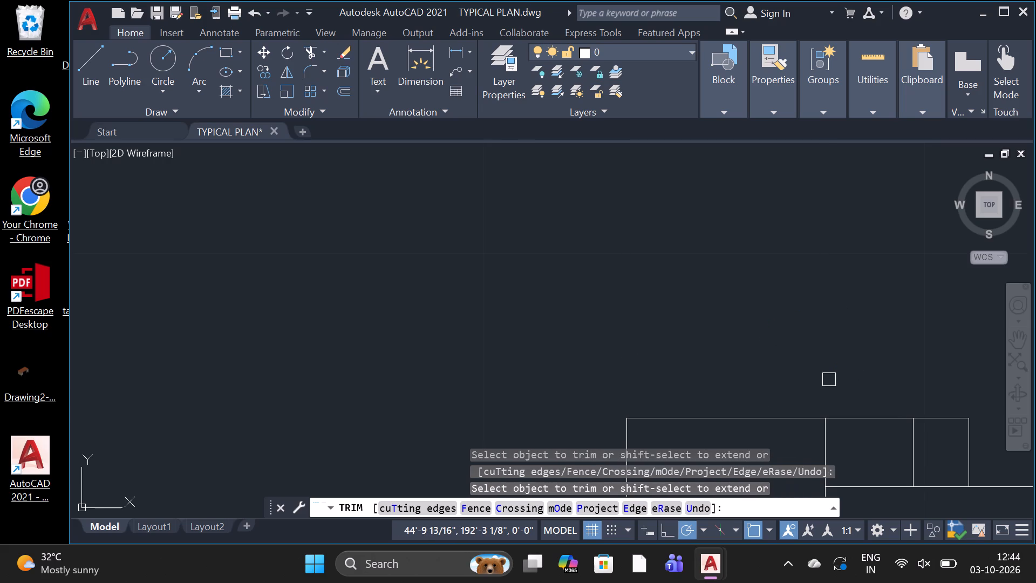
pyautogui.click(821, 450)
# Draw a line from the hinge jamb's upper corner about 2 in across and about 1 1/2 in down to the door leaf's outer corner.
pyautogui.scroll(-4, 842, 425)
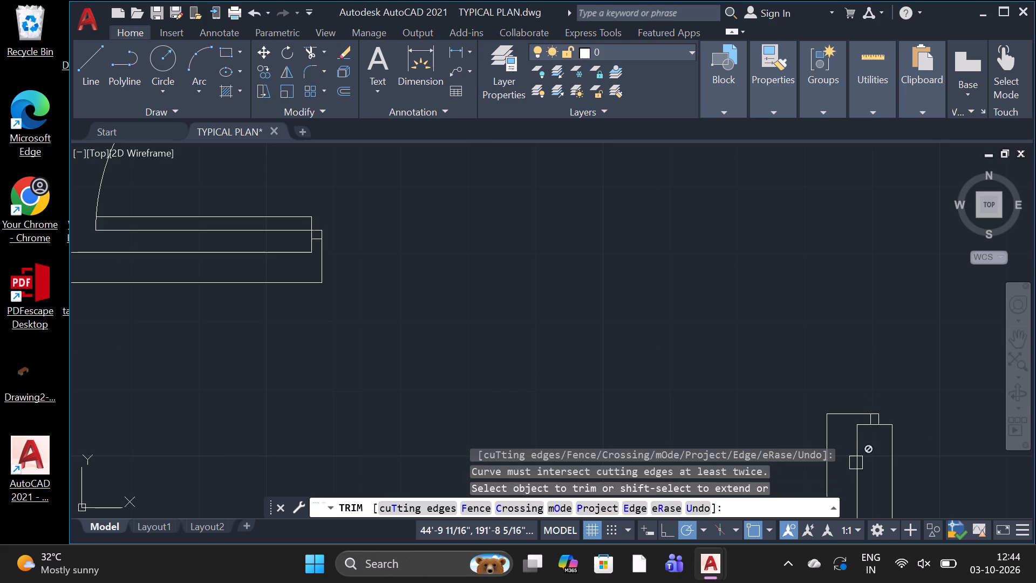
pyautogui.scroll(-1, 851, 496)
pyautogui.scroll(3, 851, 493)
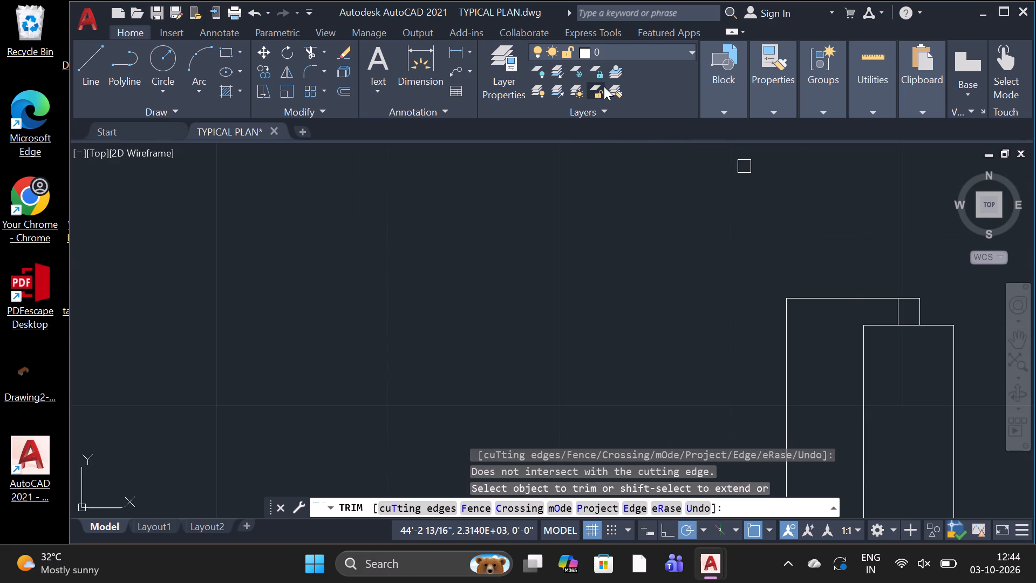
pyautogui.scroll(-4, 607, 78)
pyautogui.scroll(-2, 711, 173)
pyautogui.scroll(1, 799, 214)
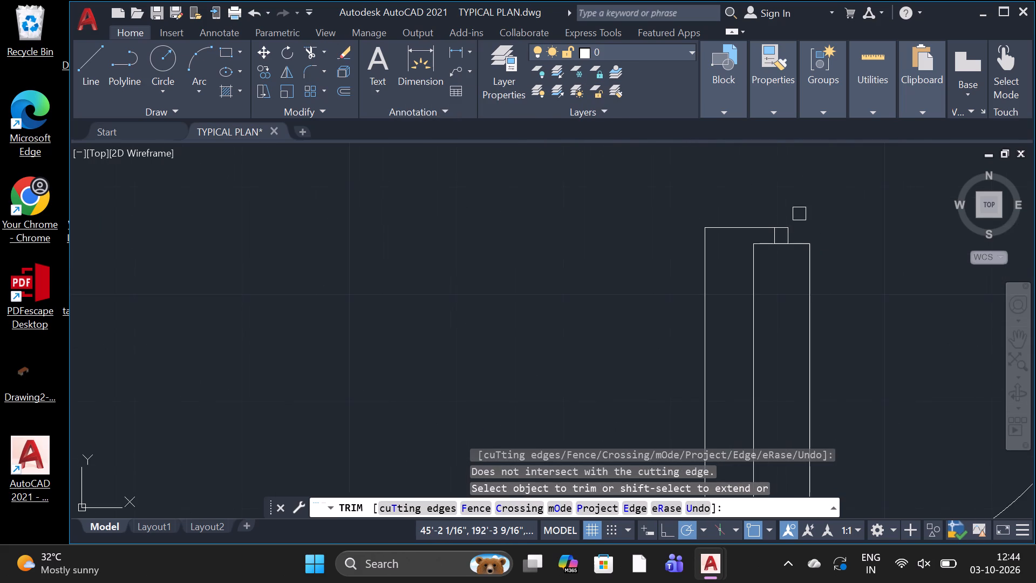
pyautogui.scroll(-2, 799, 214)
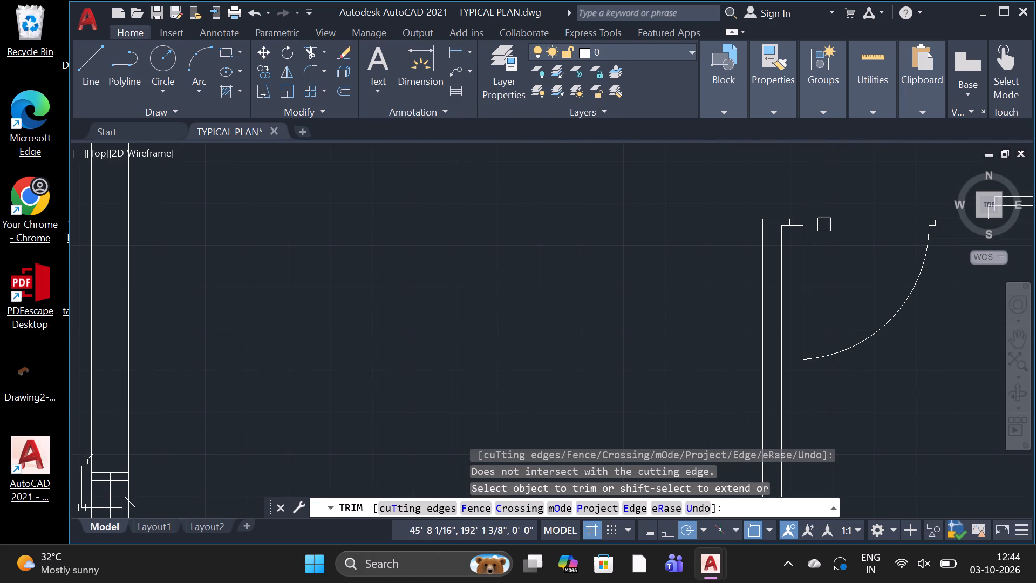
pyautogui.scroll(3, 819, 222)
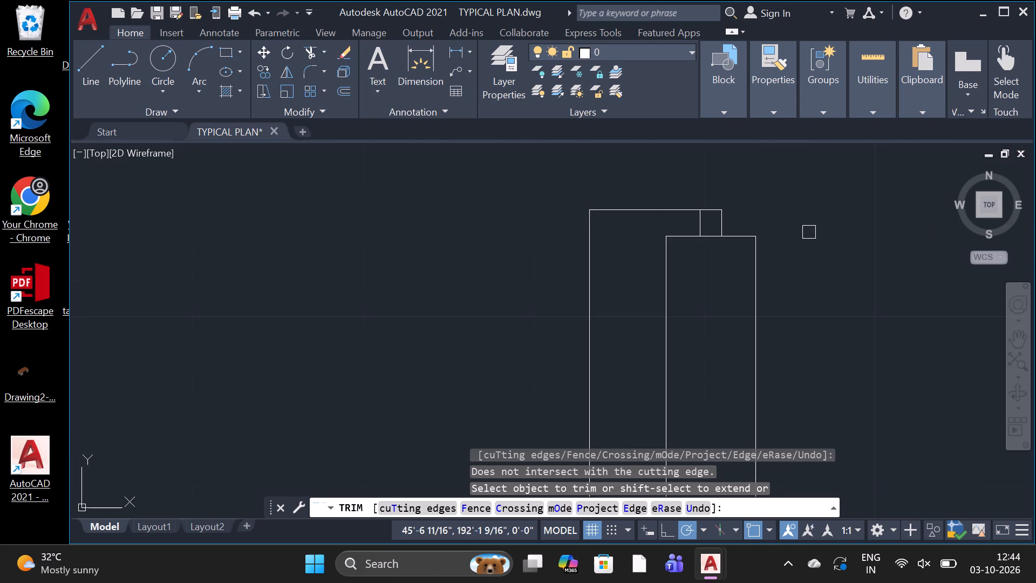
pyautogui.click(79, 54)
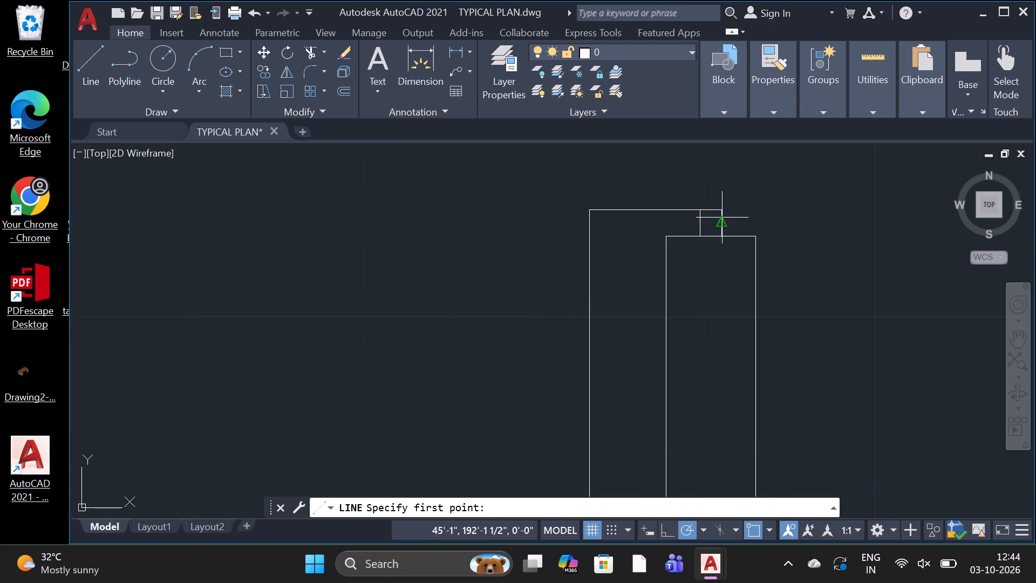
pyautogui.scroll(3, 724, 217)
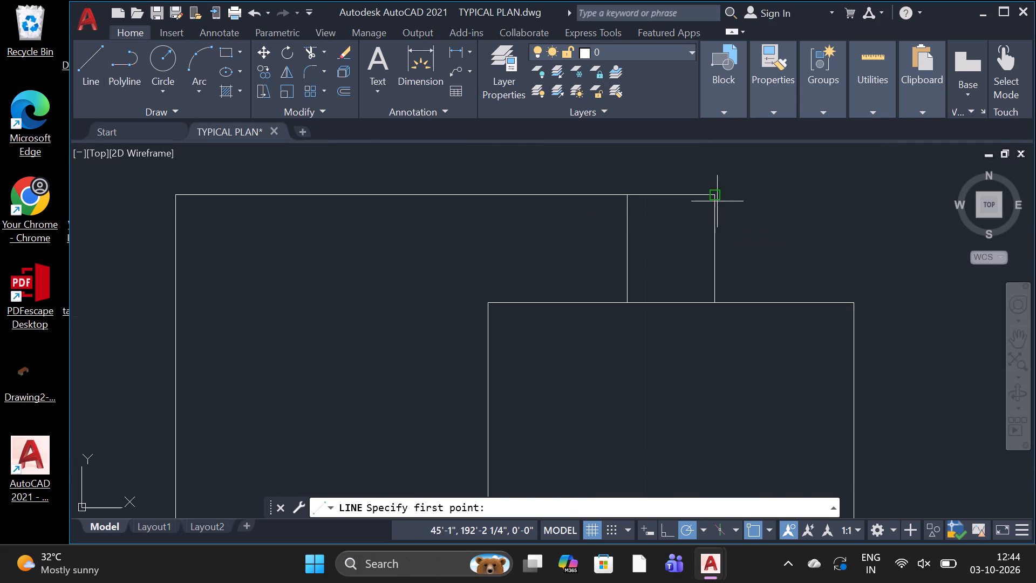
pyautogui.click(714, 201)
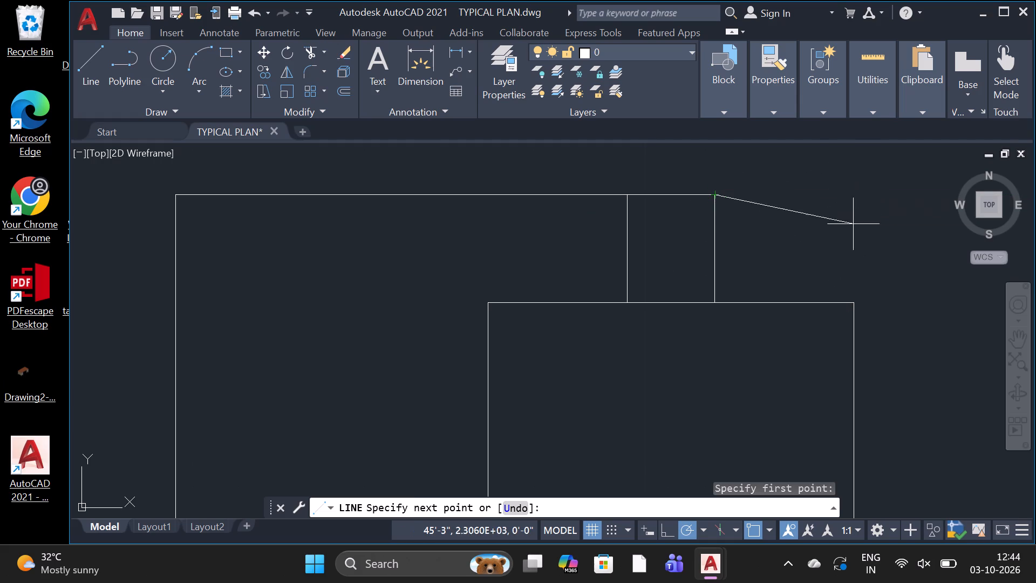
pyautogui.click(859, 198)
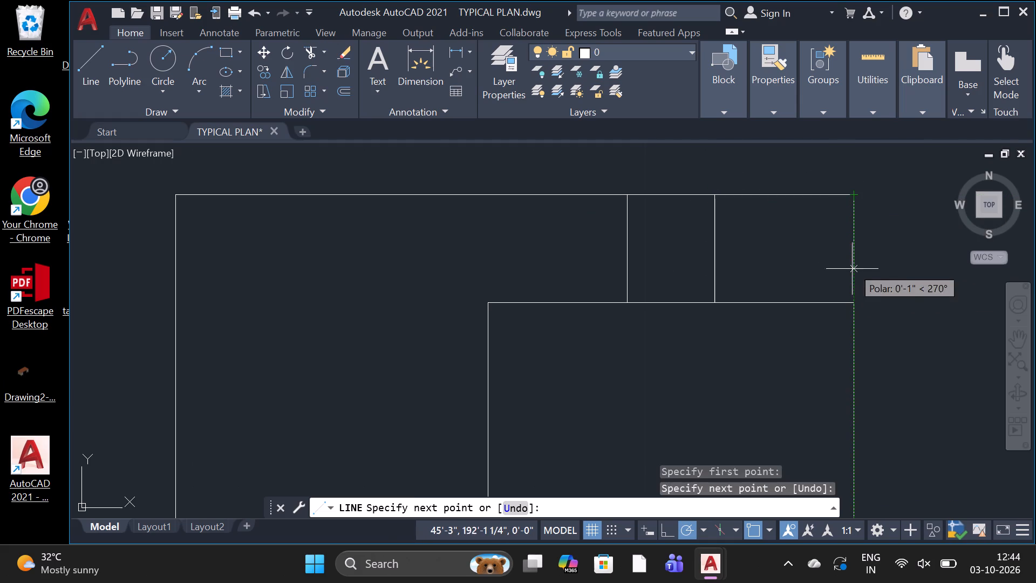
pyautogui.click(852, 304)
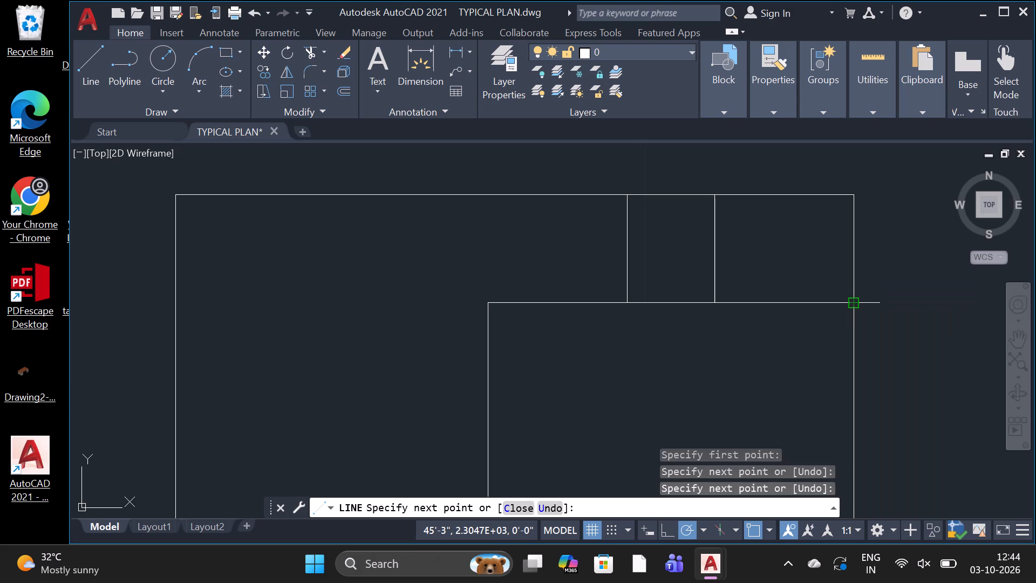
pyautogui.press('space')
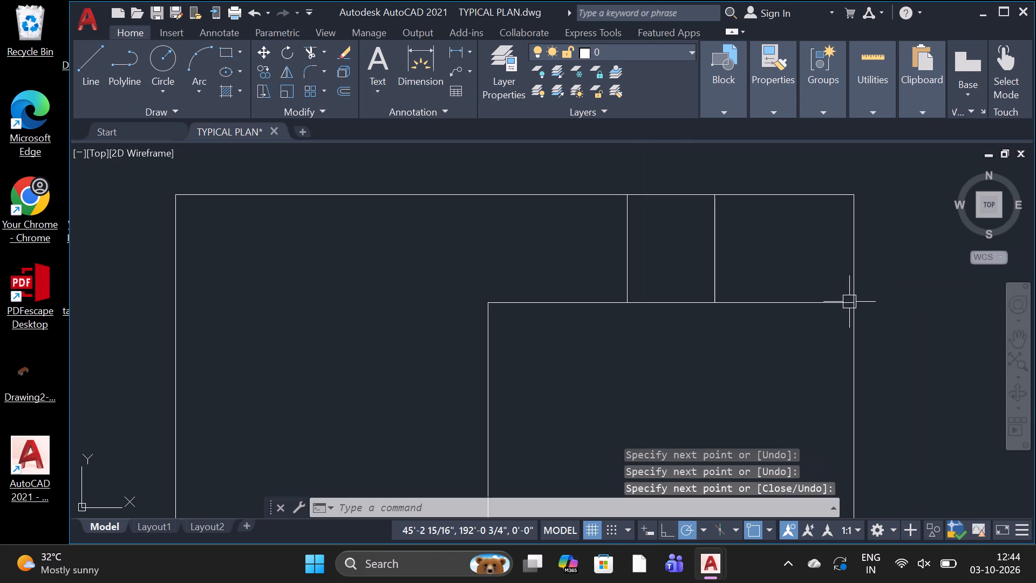
# Examine the whole floor plan's walls, wall ends and door openings.
pyautogui.scroll(-4, 869, 272)
pyautogui.scroll(-1, 887, 342)
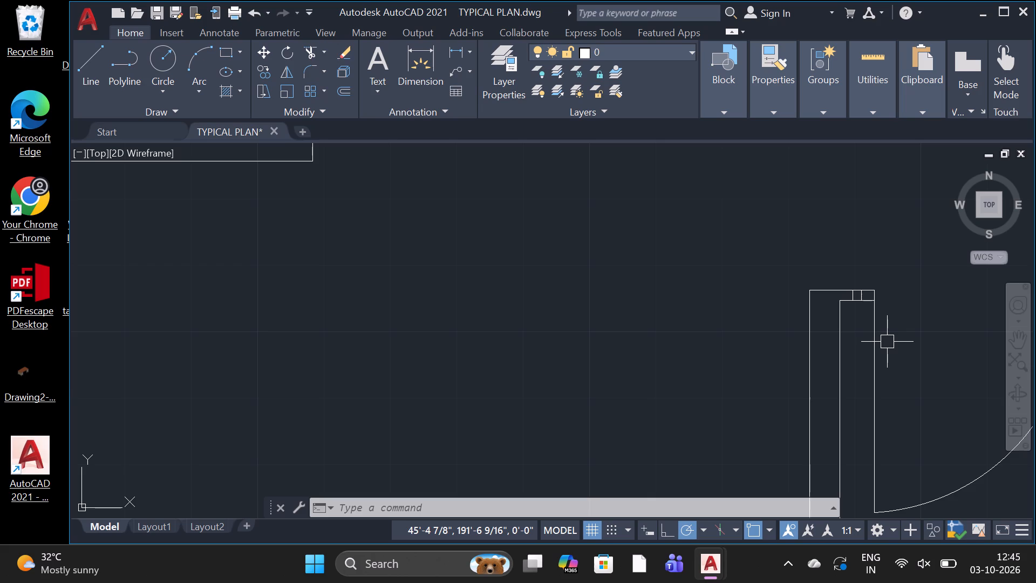
pyautogui.scroll(-4, 667, 364)
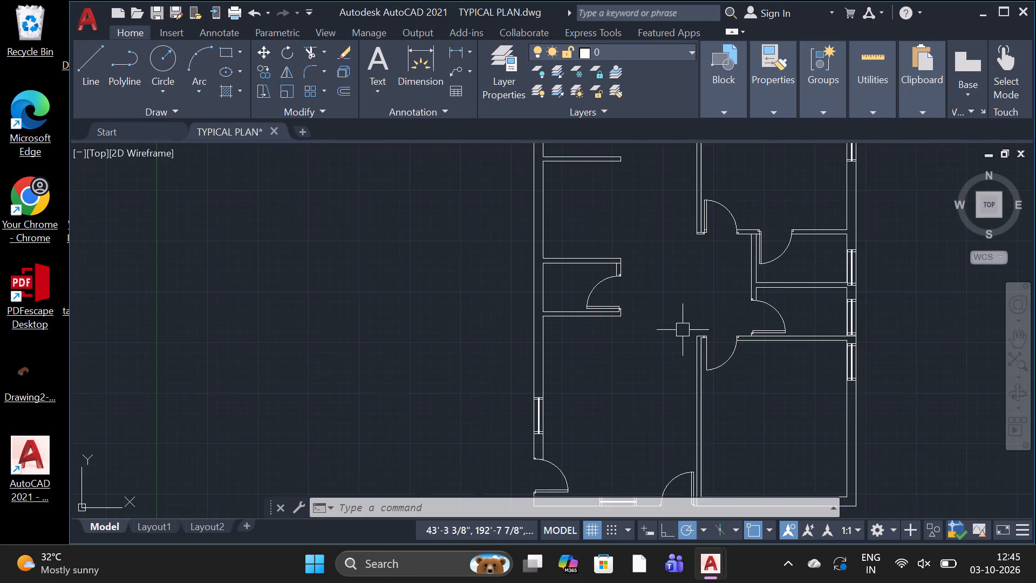
pyautogui.scroll(-2, 689, 315)
pyautogui.scroll(1, 693, 448)
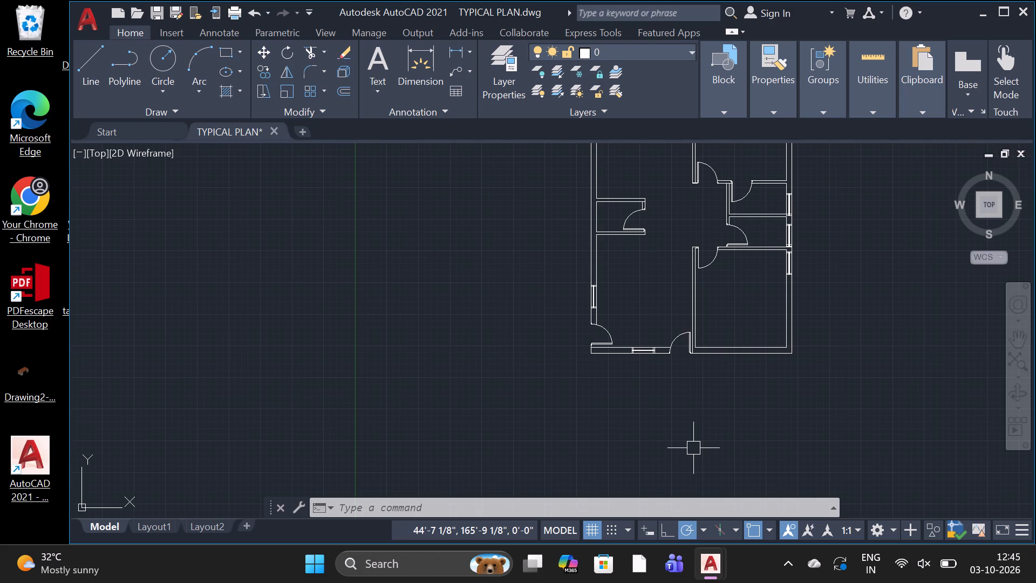
pyautogui.scroll(-2, 693, 448)
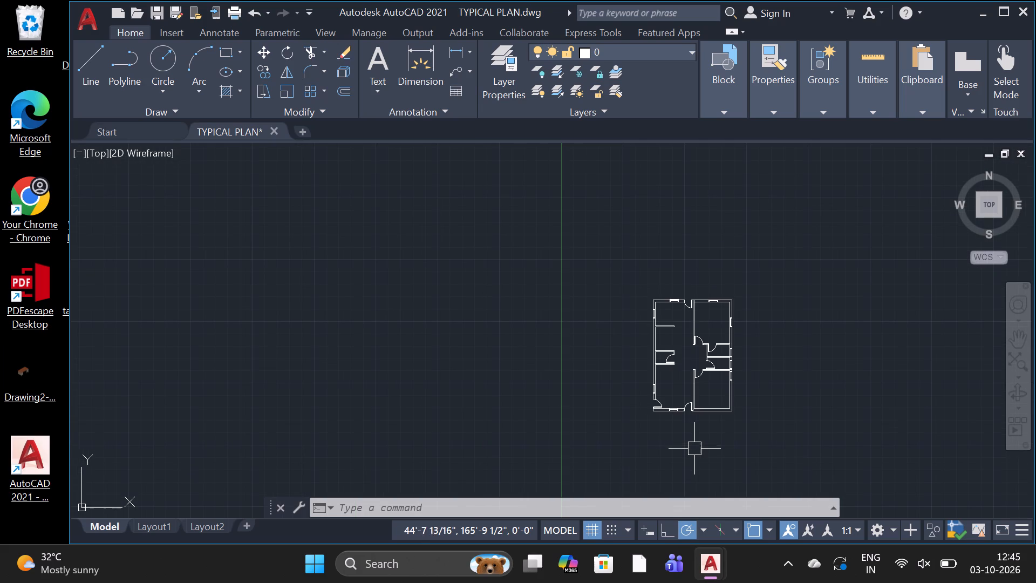
pyautogui.scroll(1, 775, 449)
pyautogui.scroll(1, 675, 448)
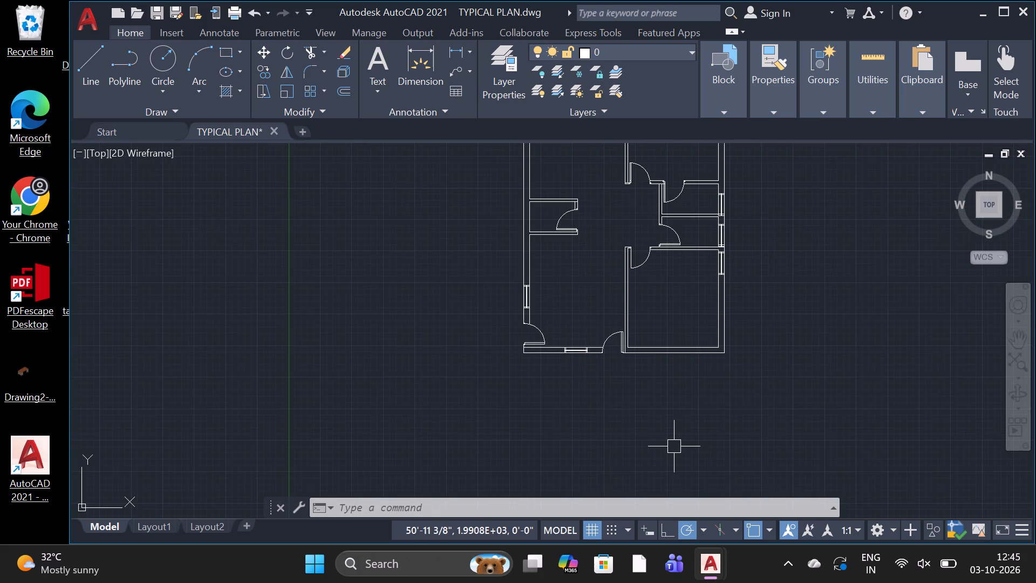
pyautogui.scroll(-1, 674, 446)
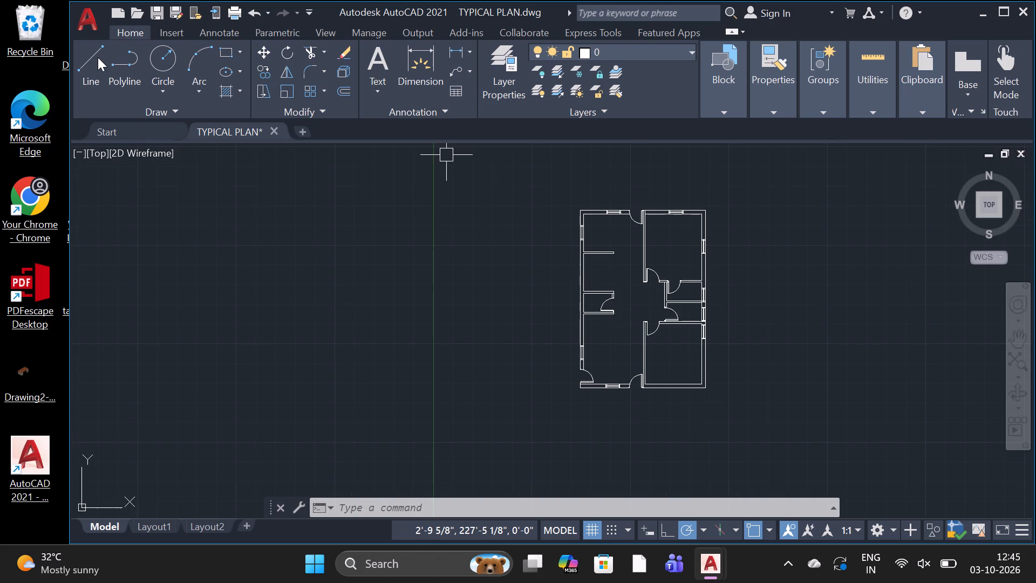
pyautogui.click(98, 57)
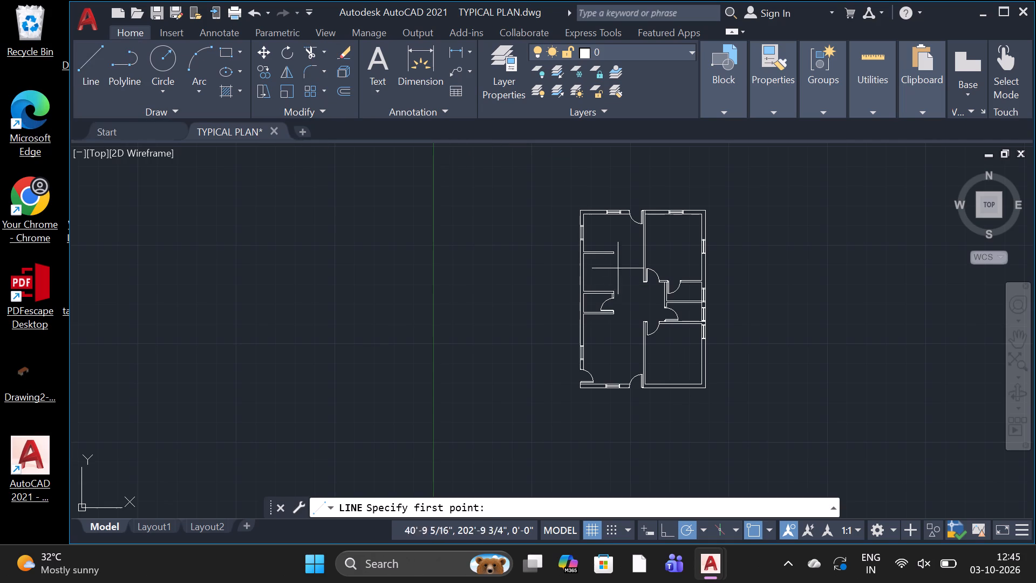
pyautogui.press('Escape')
# Place a multiline text box in the upper-left room, below the top window, and enter 12.
pyautogui.press('t')
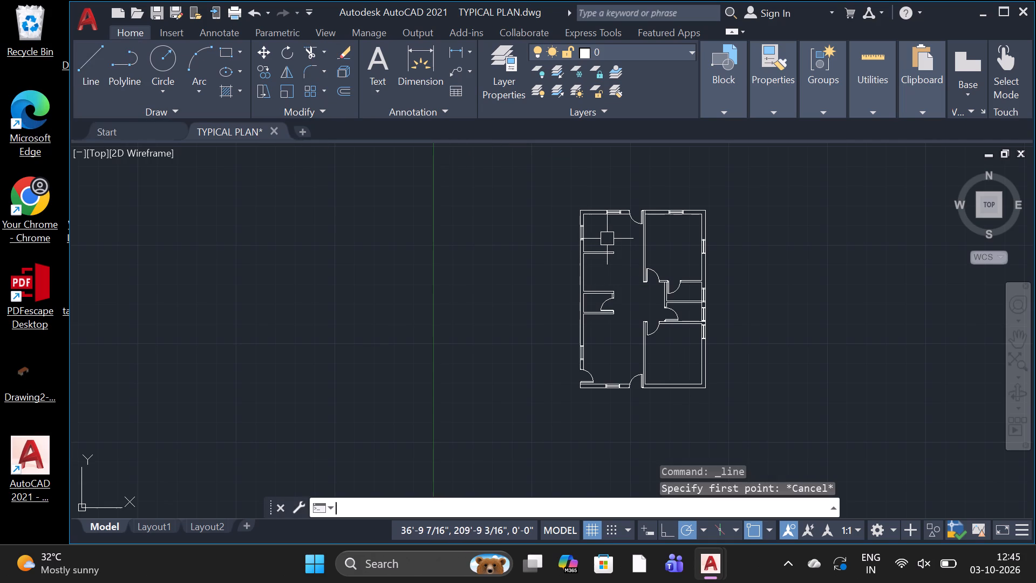
pyautogui.press('space')
pyautogui.scroll(3, 590, 222)
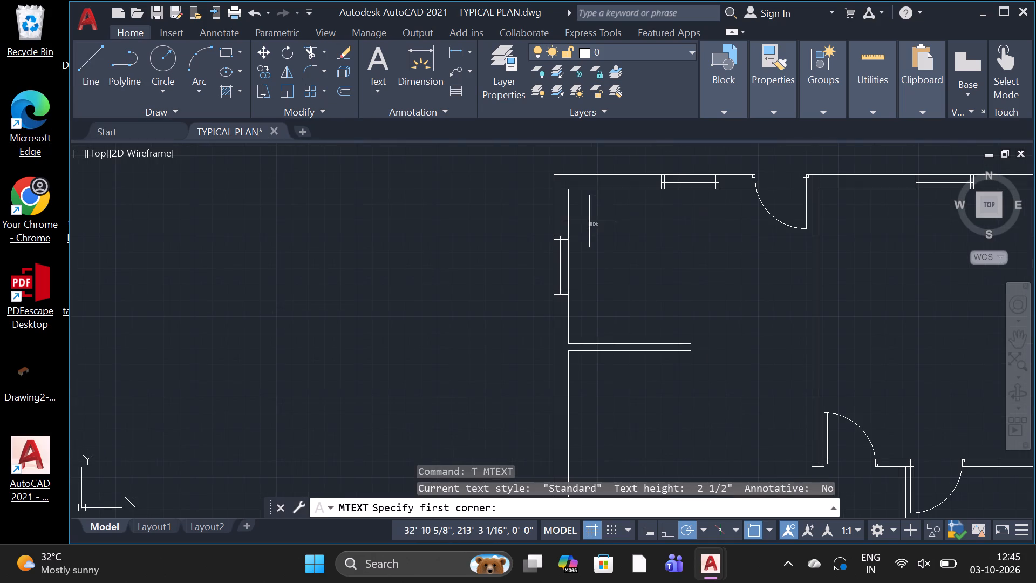
pyautogui.click(624, 228)
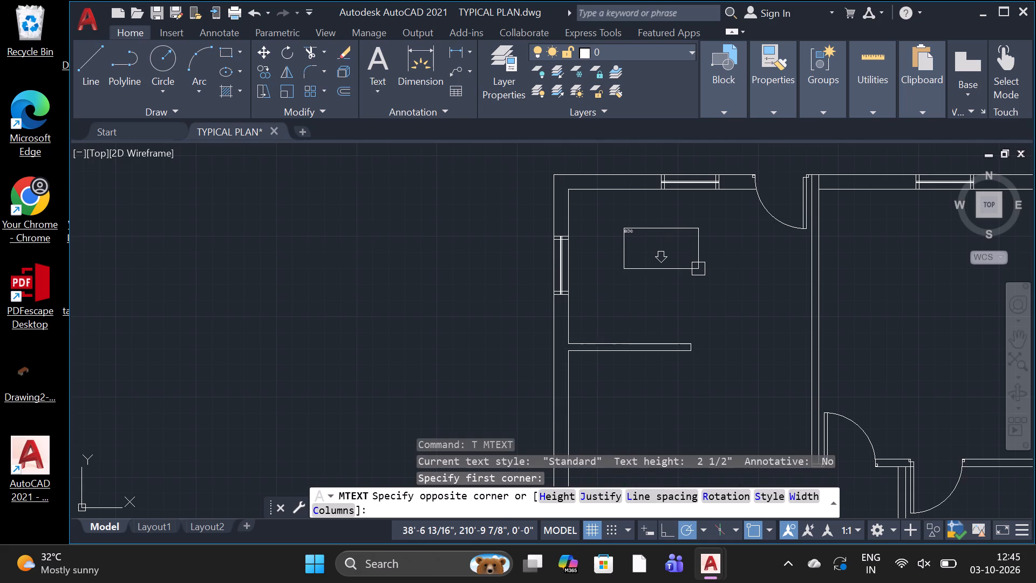
pyautogui.click(699, 269)
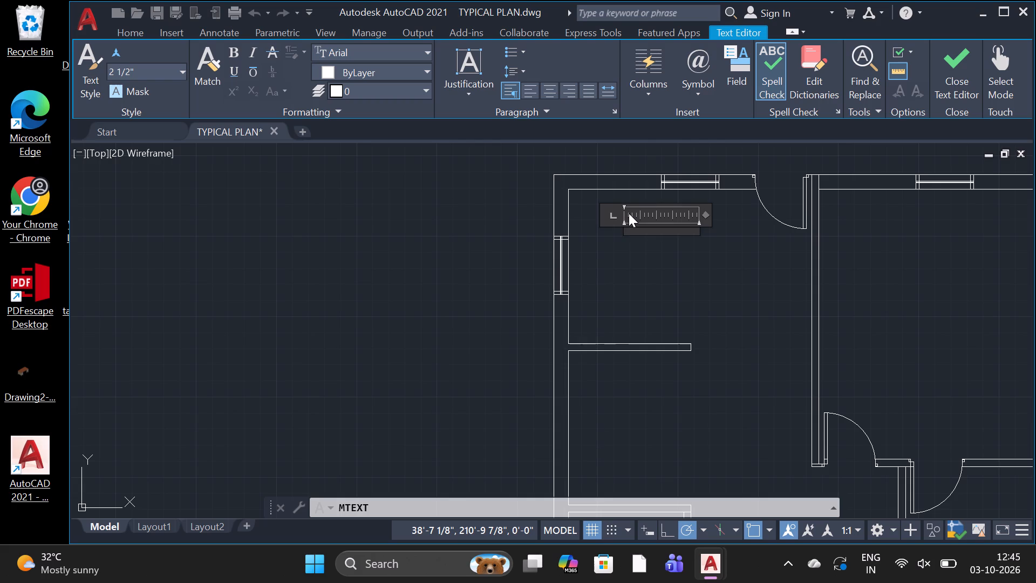
pyautogui.write('12')
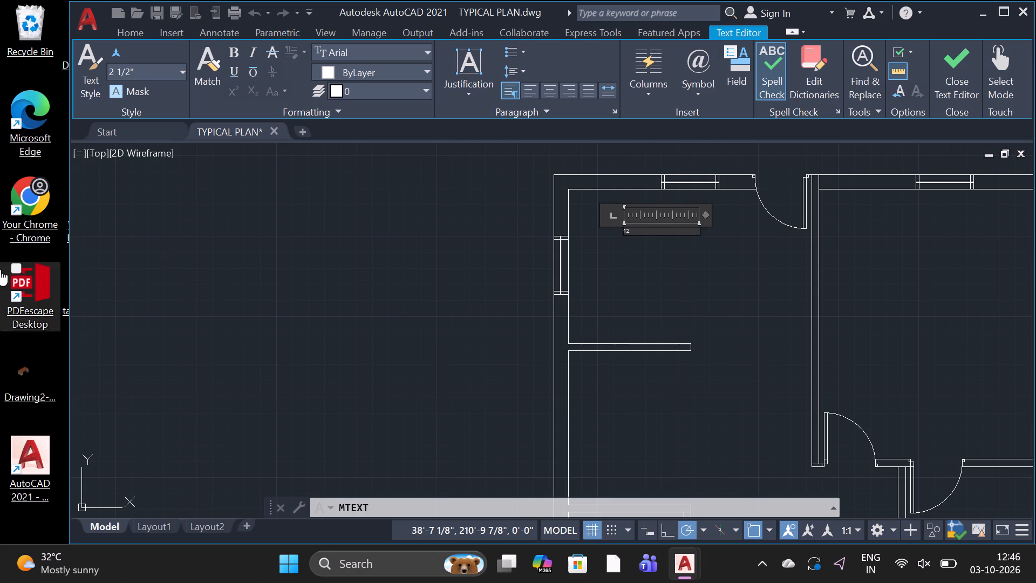
# Set the text height to 8" for the upper-left room's text.
pyautogui.click(152, 70)
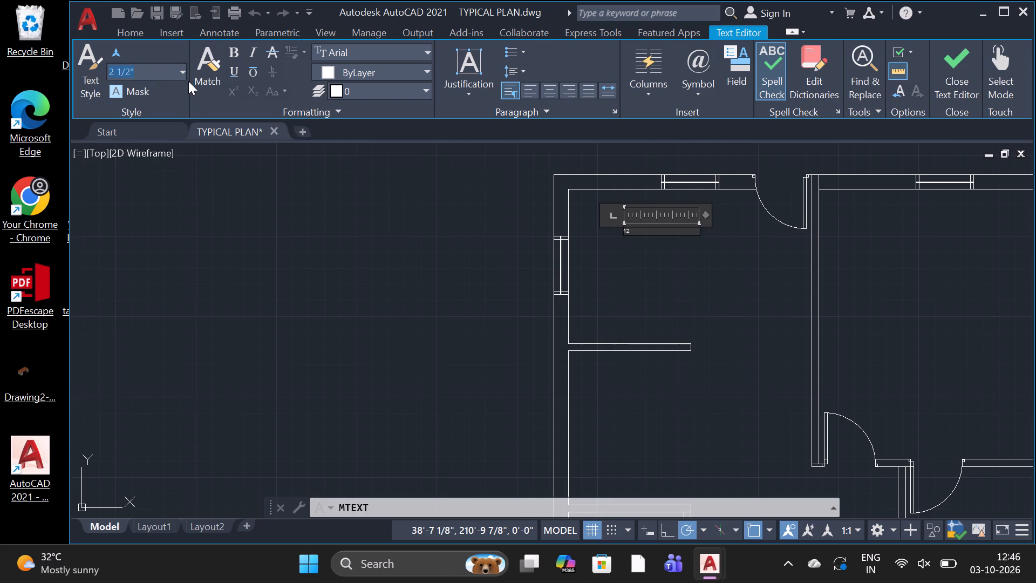
pyautogui.press('BackSpace')
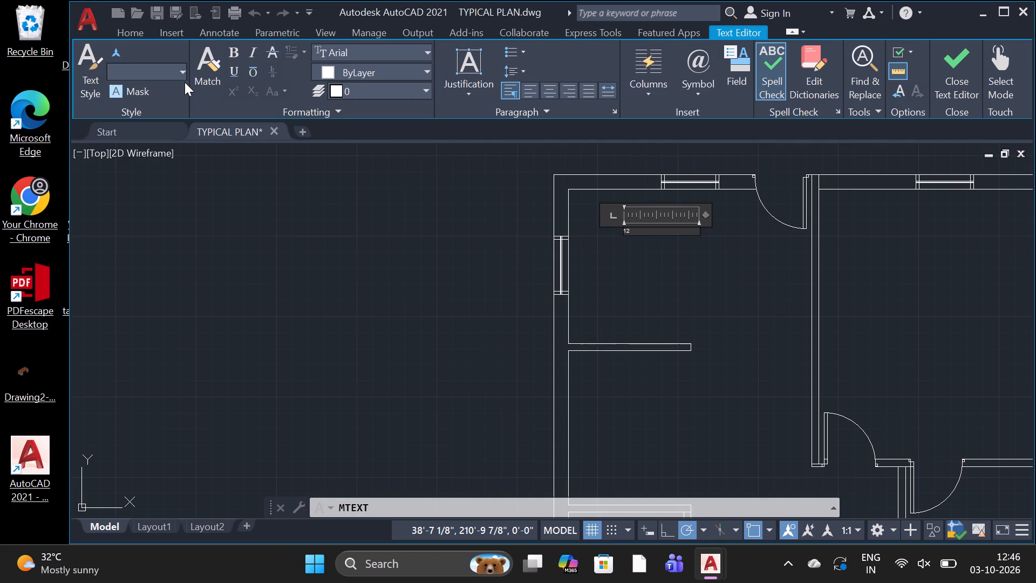
pyautogui.press('8')
pyautogui.press('Return')
pyautogui.press('Return')
# Clear the 12 from the upper-left room's text box and set the text height to 8".
pyautogui.click(640, 230)
pyautogui.press('BackSpace')
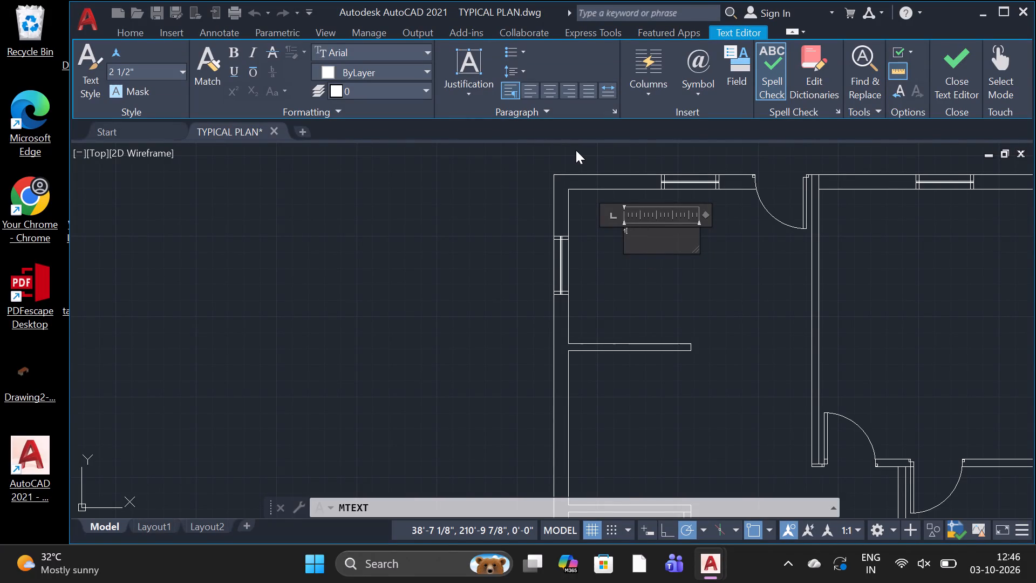
pyautogui.press('BackSpace')
pyautogui.write('12')
pyautogui.press('BackSpace')
pyautogui.press('BackSpace')
pyautogui.click(157, 70)
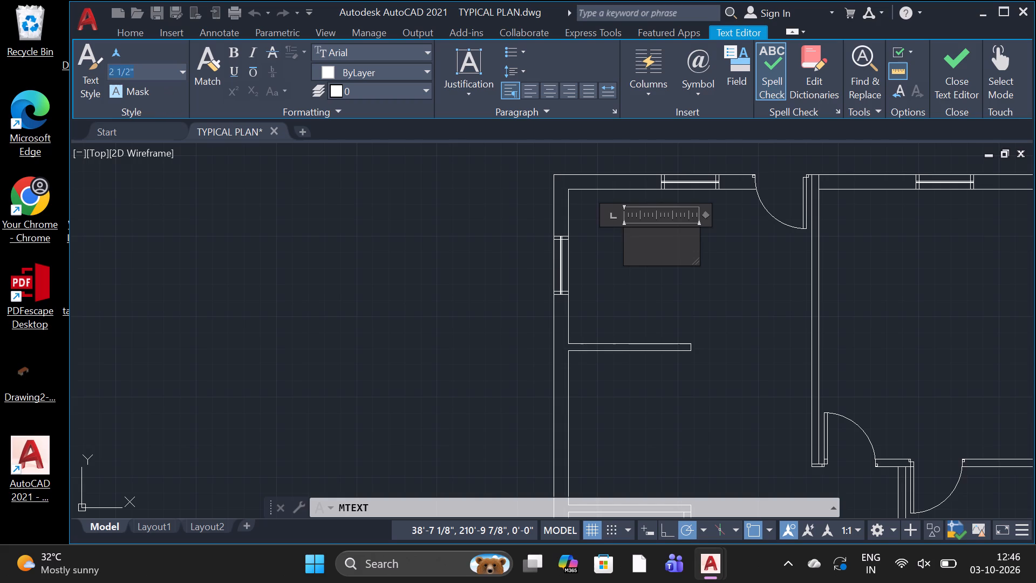
pyautogui.press('BackSpace')
pyautogui.press('BackSpace')
pyautogui.press('BackSpace')
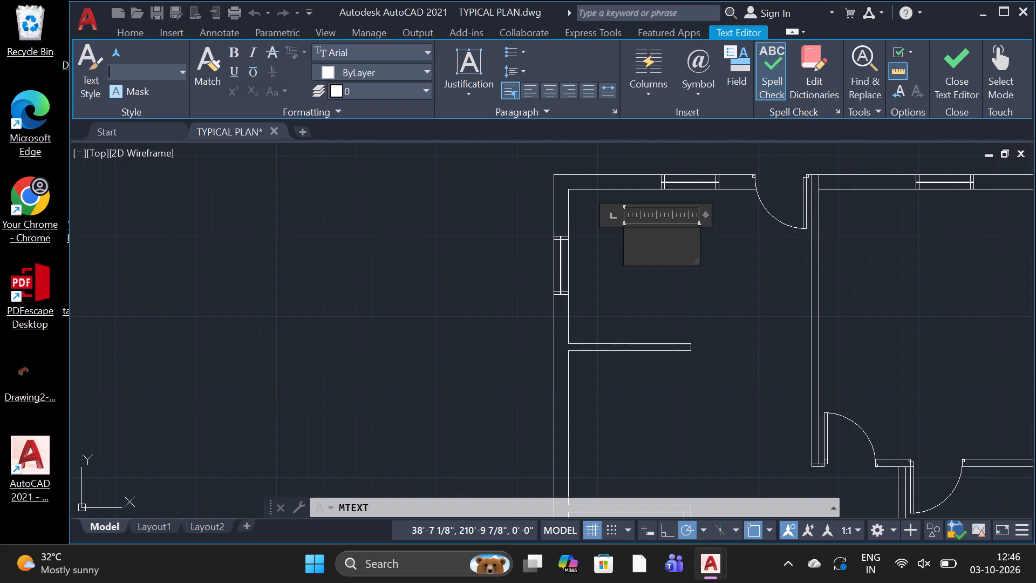
pyautogui.press('8')
pyautogui.press('Return')
# Enter 12'7.5X8' on the second line of the upper-left room's text box, leaving the first line blank, and save the text.
pyautogui.press('Return')
pyautogui.write('12')
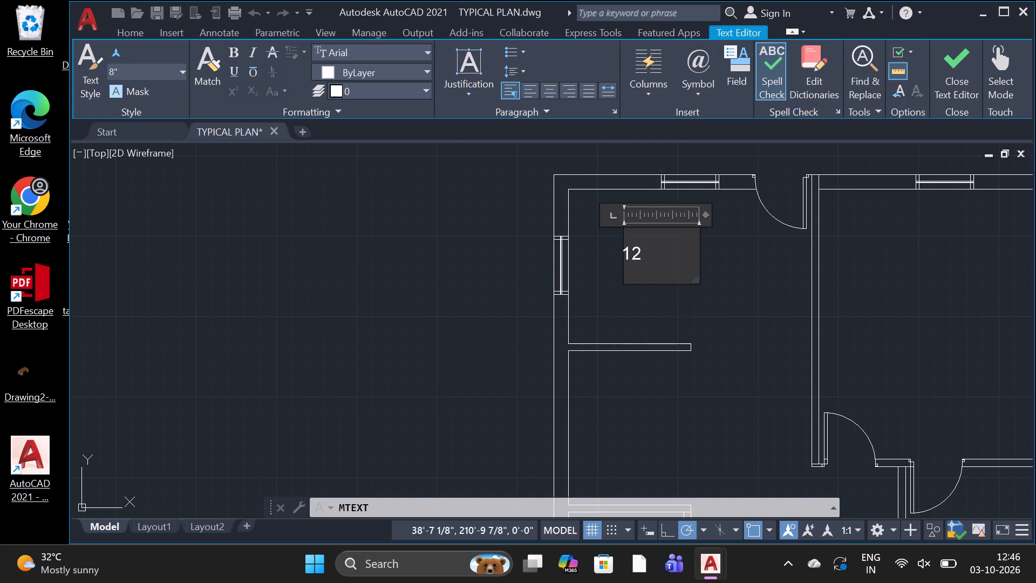
pyautogui.press('7')
pyautogui.press('/')
pyautogui.press('BackSpace')
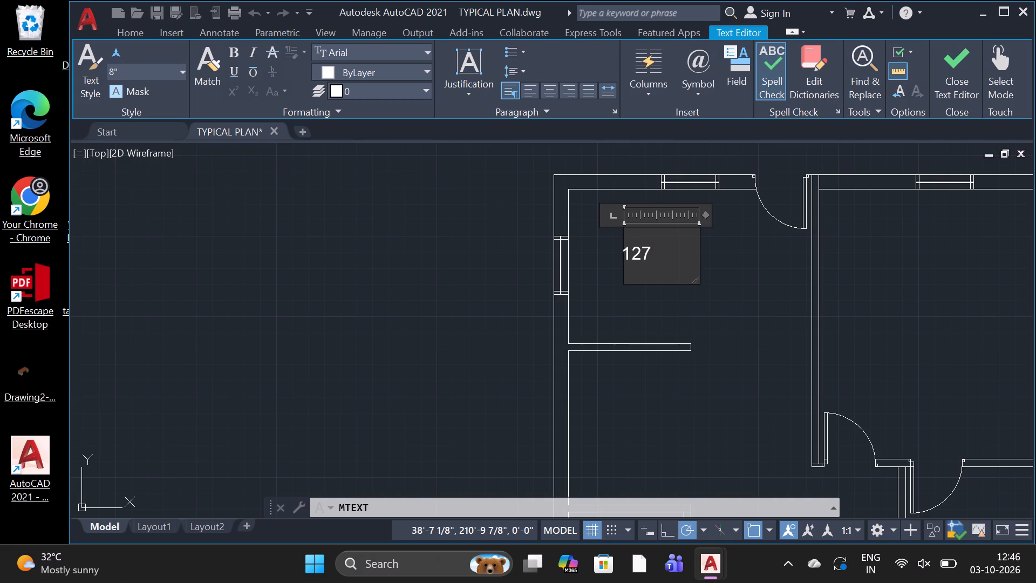
pyautogui.press('BackSpace')
pyautogui.press("'")
pyautogui.write('7.')
pyautogui.press('5')
pyautogui.press('x')
pyautogui.write("8'")
pyautogui.press('space')
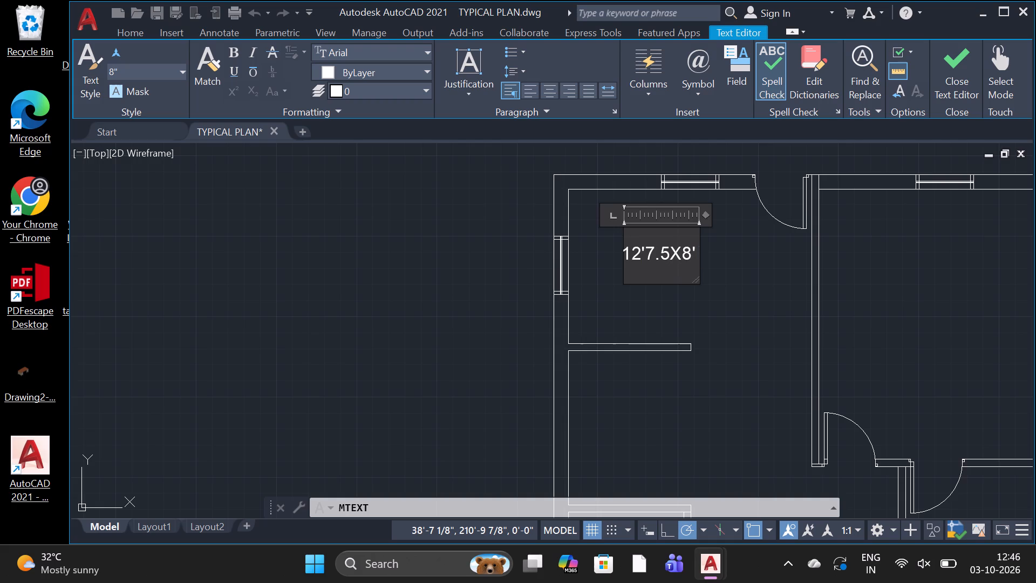
pyautogui.click(503, 582)
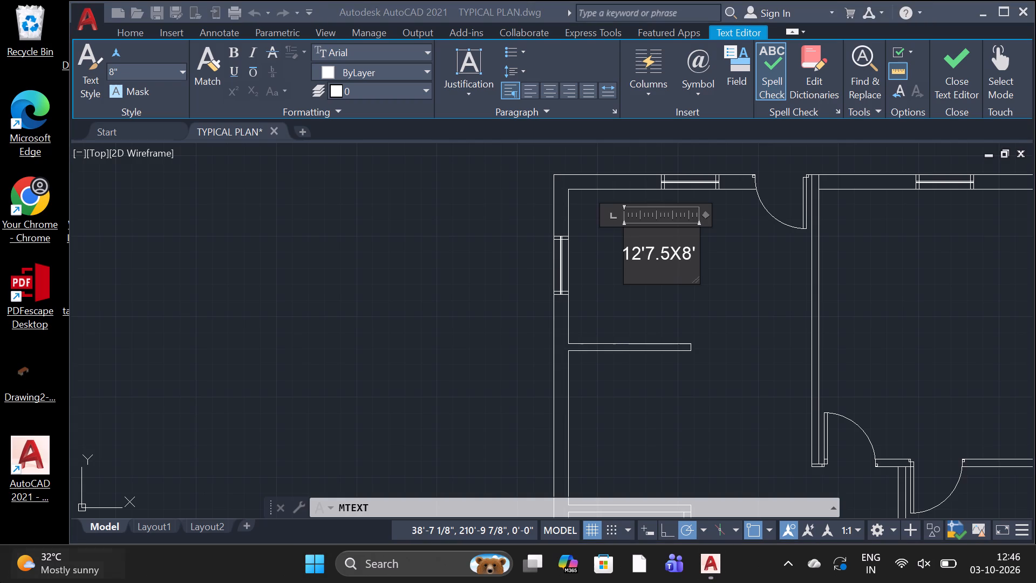
pyautogui.click(0, 497)
pyautogui.click(438, 402)
pyautogui.click(438, 402)
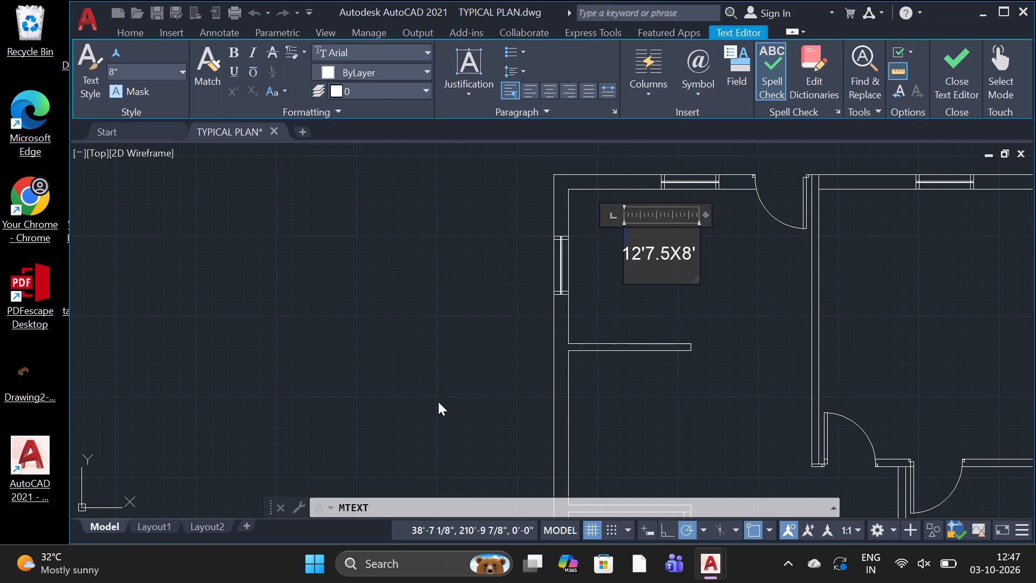
pyautogui.press('Escape')
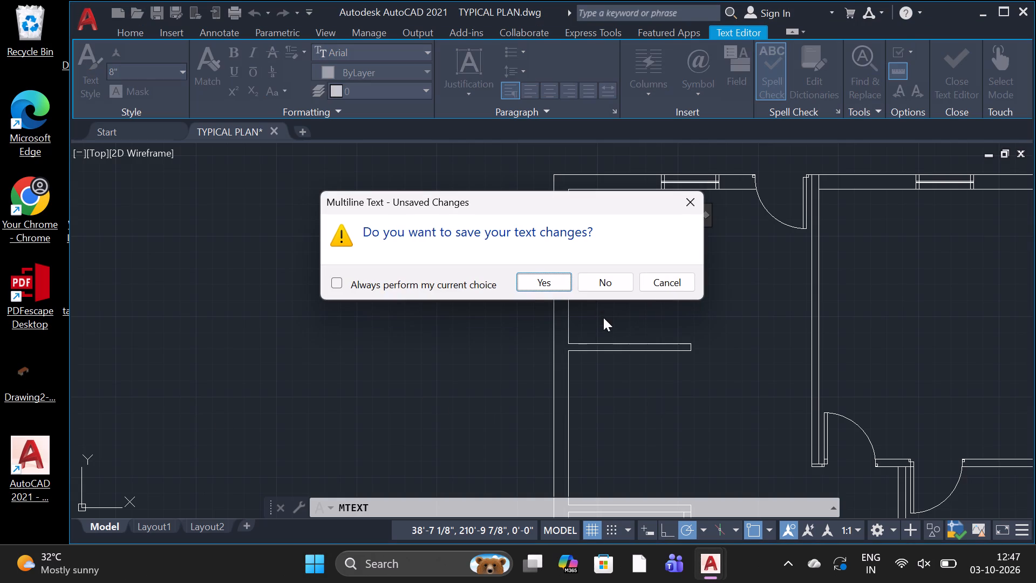
pyautogui.click(554, 288)
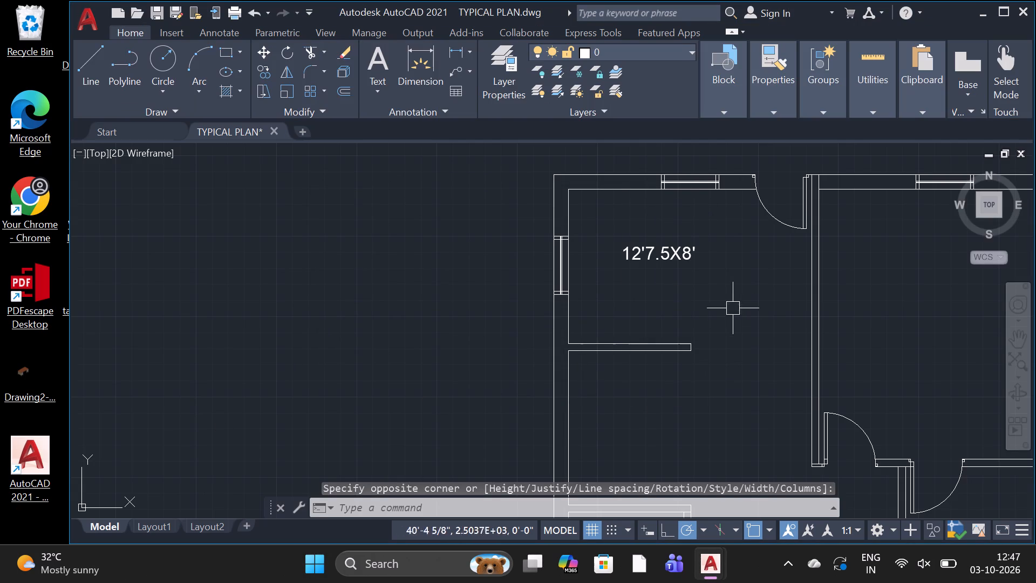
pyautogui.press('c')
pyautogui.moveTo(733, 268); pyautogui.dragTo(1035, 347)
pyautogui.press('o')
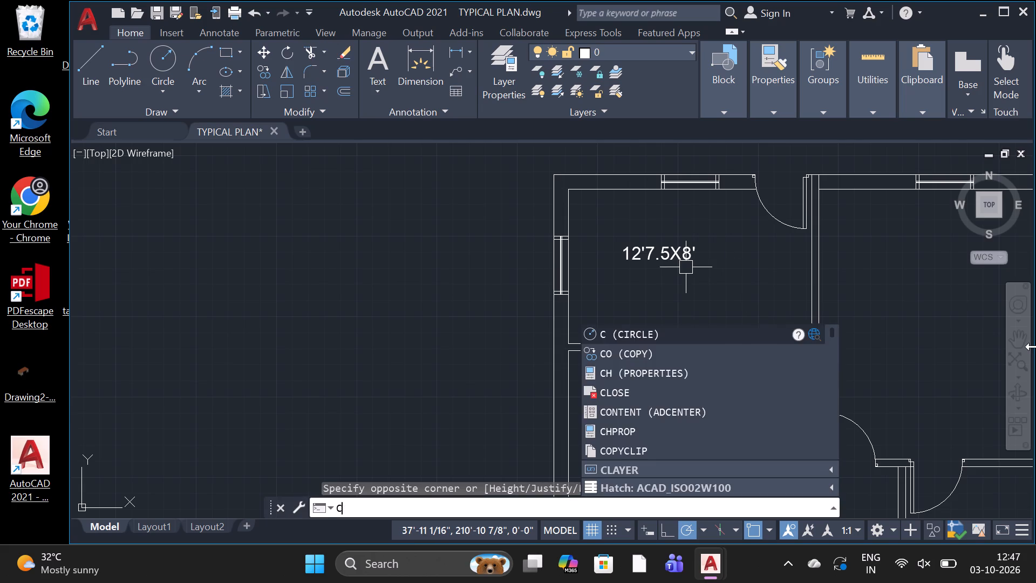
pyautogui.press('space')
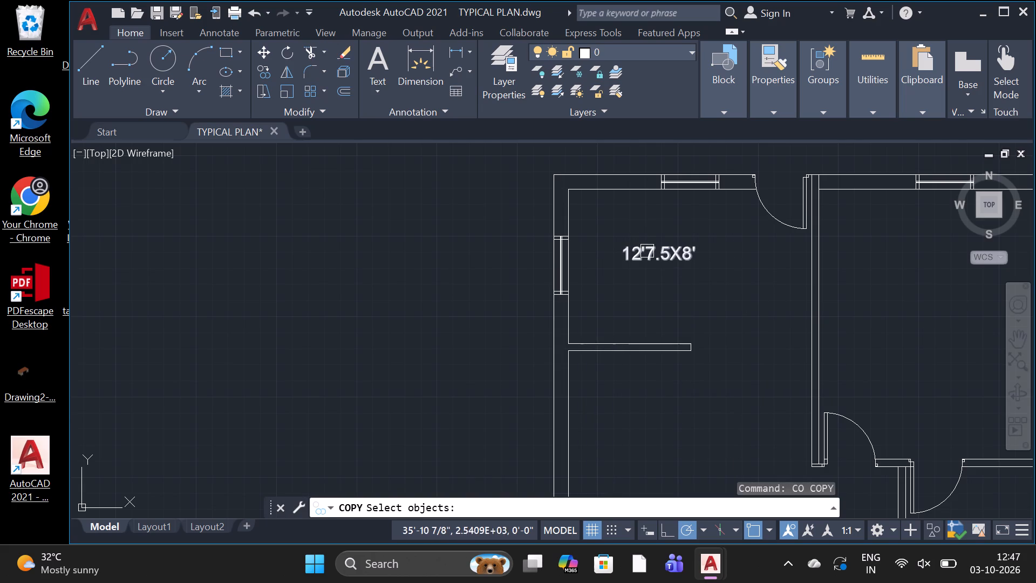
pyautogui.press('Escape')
# Add the room name OPEN KITCHEN above the 12'7.5X8' size in the upper-left room's text.
pyautogui.click(648, 261)
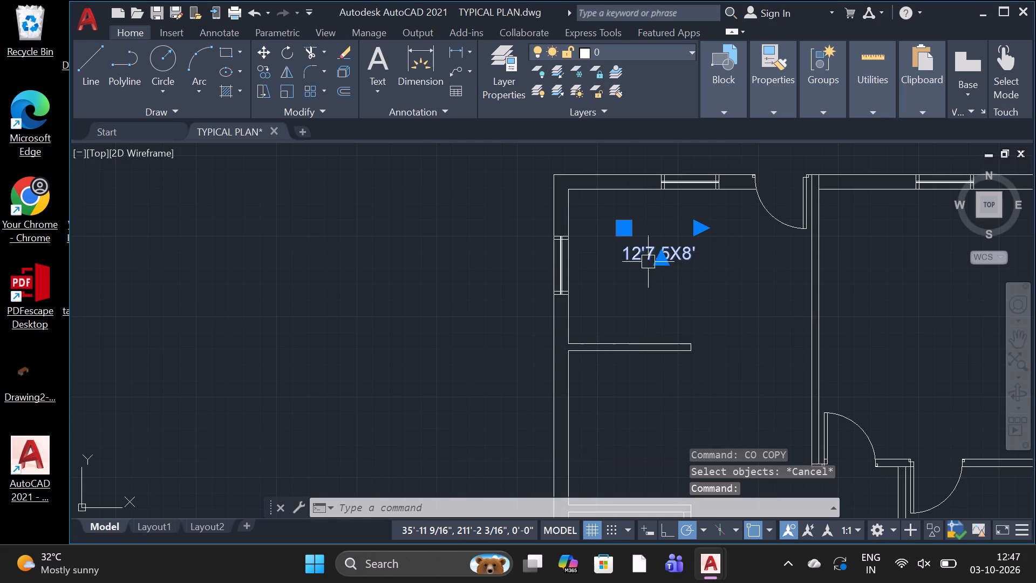
pyautogui.doubleClick(660, 242)
pyautogui.click(660, 242)
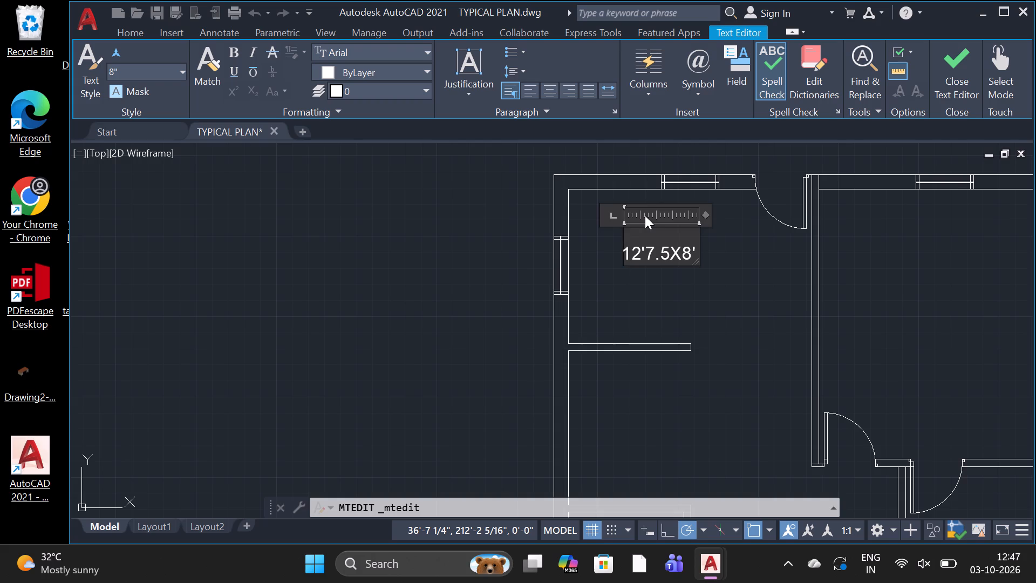
pyautogui.write('OP')
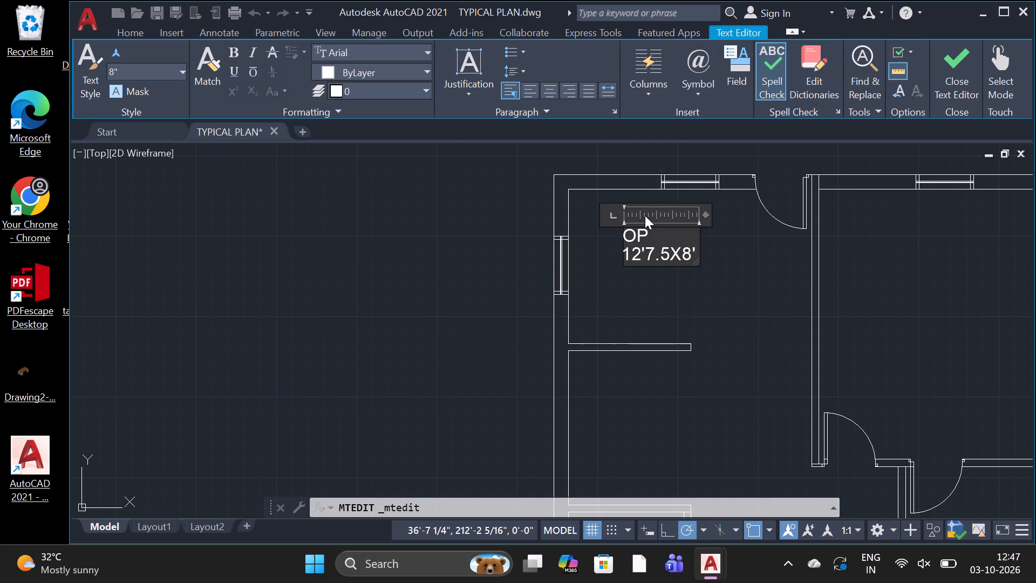
pyautogui.write('EN')
pyautogui.press('space')
pyautogui.write('KICHEN')
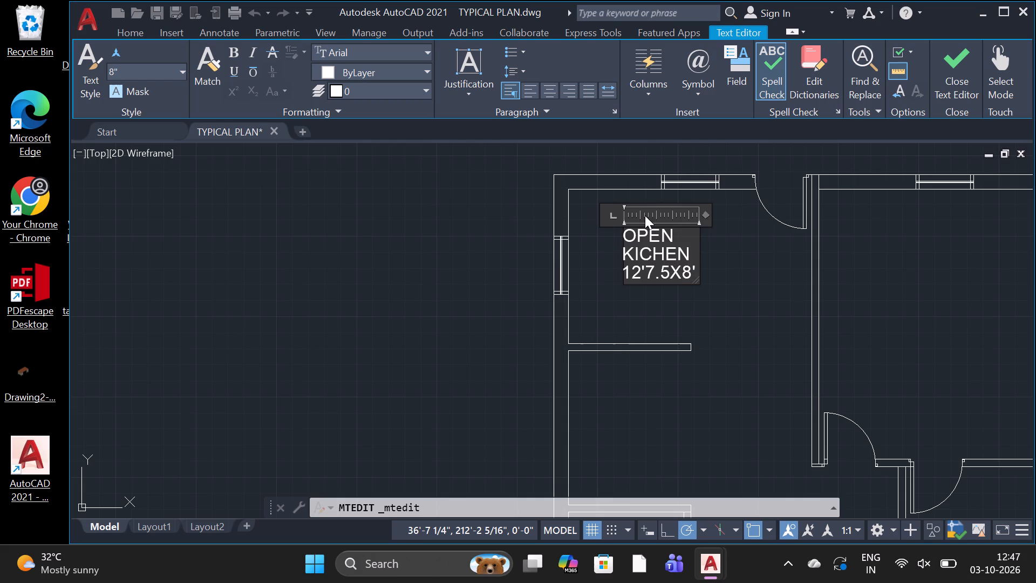
pyautogui.press('BackSpace')
pyautogui.press('BackSpace')
pyautogui.press('BackSpace')
pyautogui.press('BackSpace')
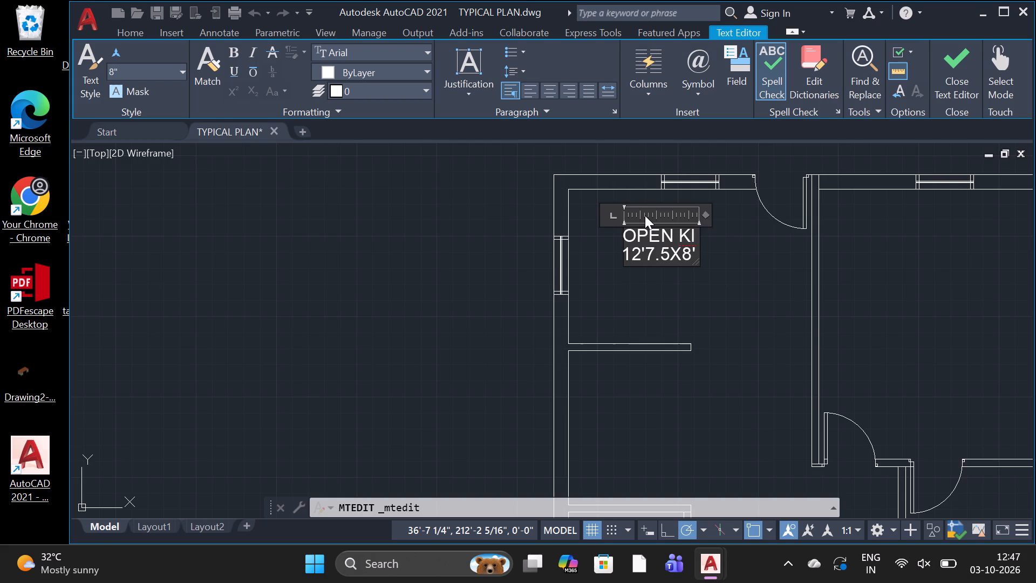
pyautogui.write('TC')
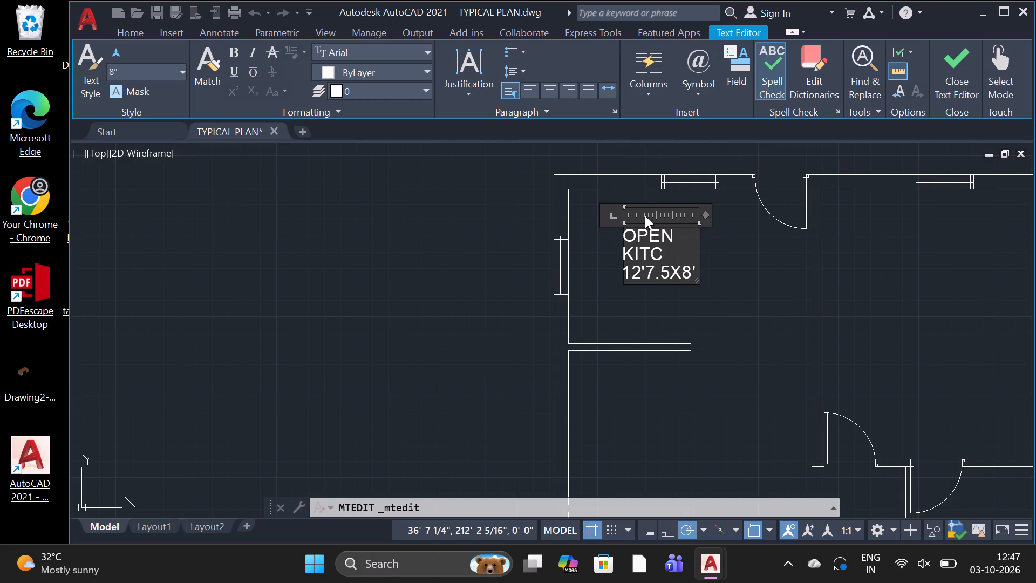
pyautogui.write('HEN')
pyautogui.click(633, 323)
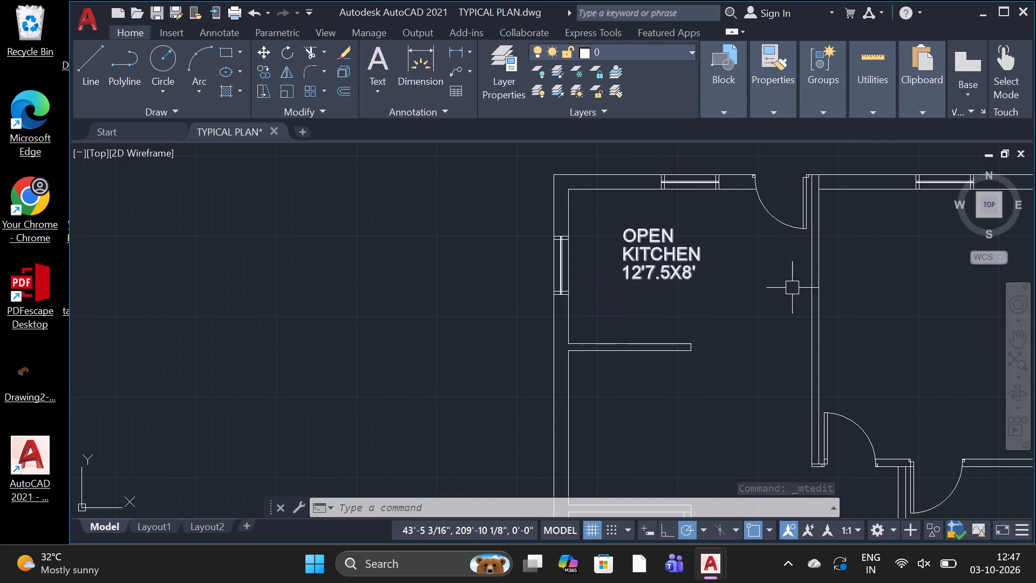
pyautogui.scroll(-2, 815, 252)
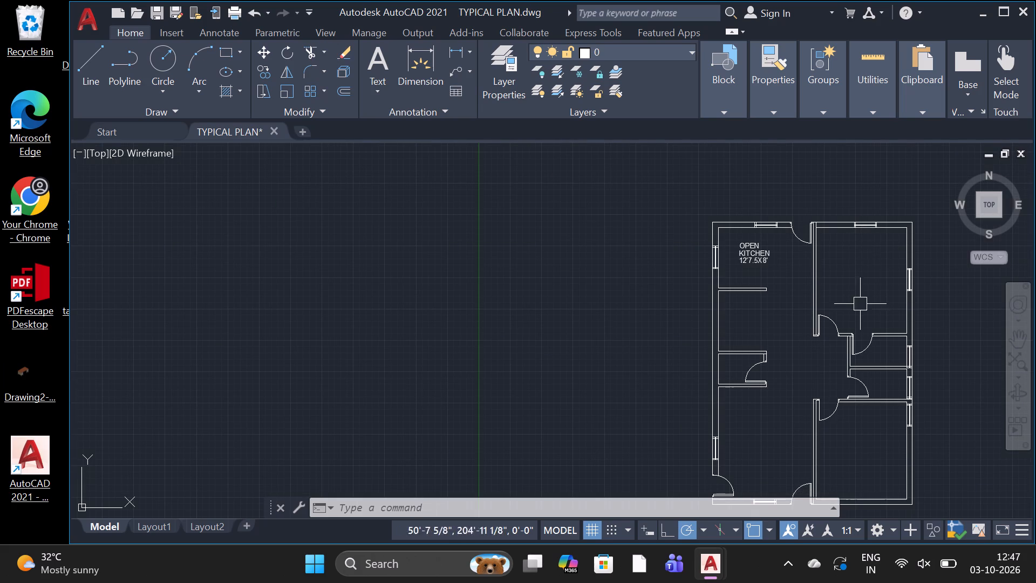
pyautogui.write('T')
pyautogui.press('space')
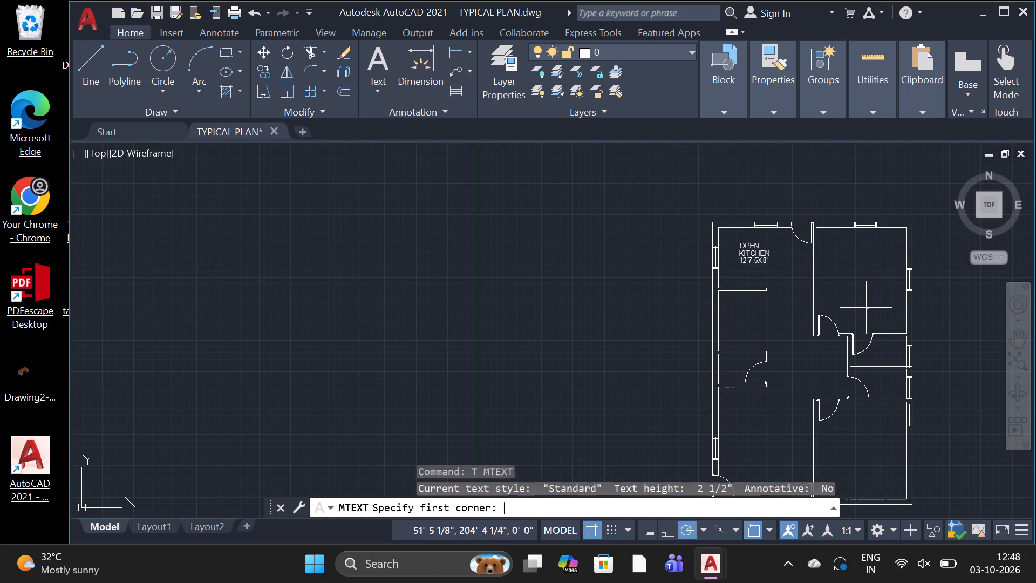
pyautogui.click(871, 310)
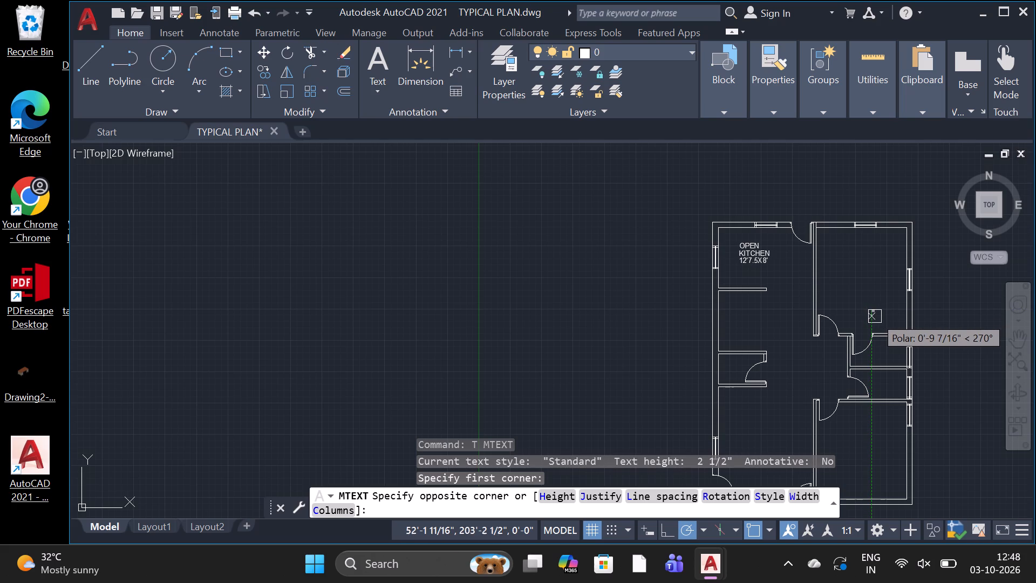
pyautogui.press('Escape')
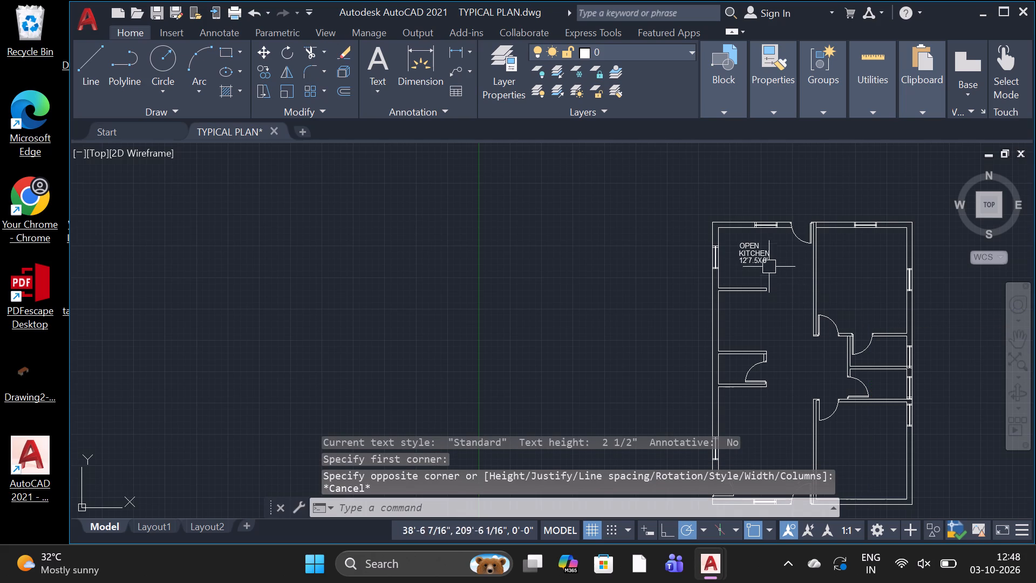
# Copy the OPEN KITCHEN label into the upper-right room, the room below the kitchen, the small left room and the upper small right room.
pyautogui.doubleClick(764, 255)
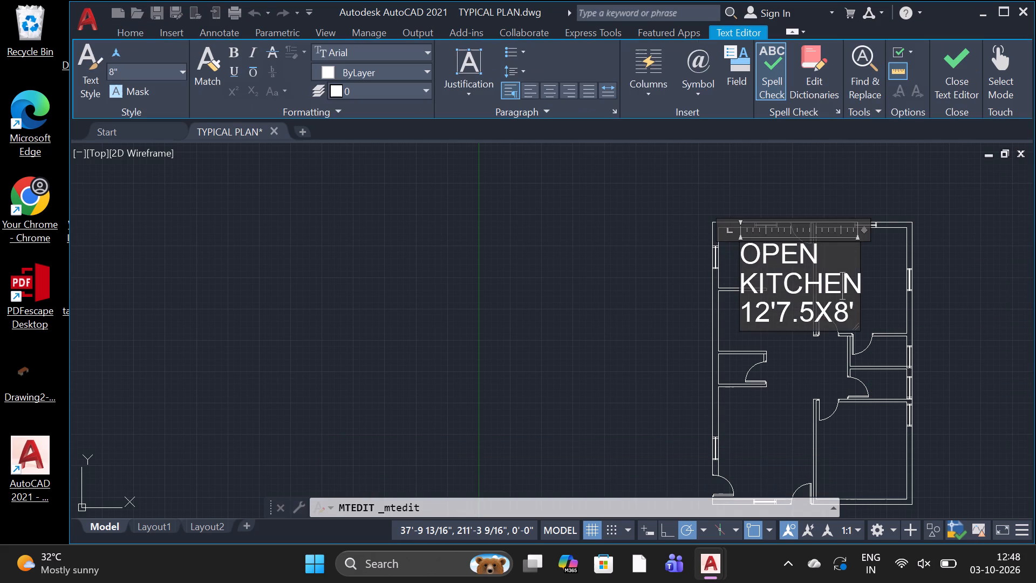
pyautogui.press('Escape')
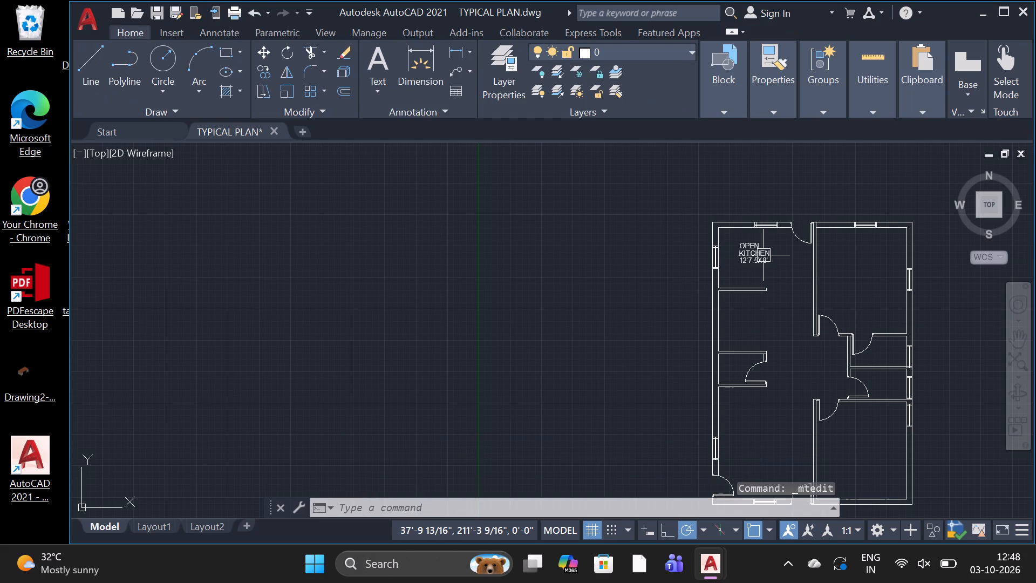
pyautogui.write('CO')
pyautogui.press('space')
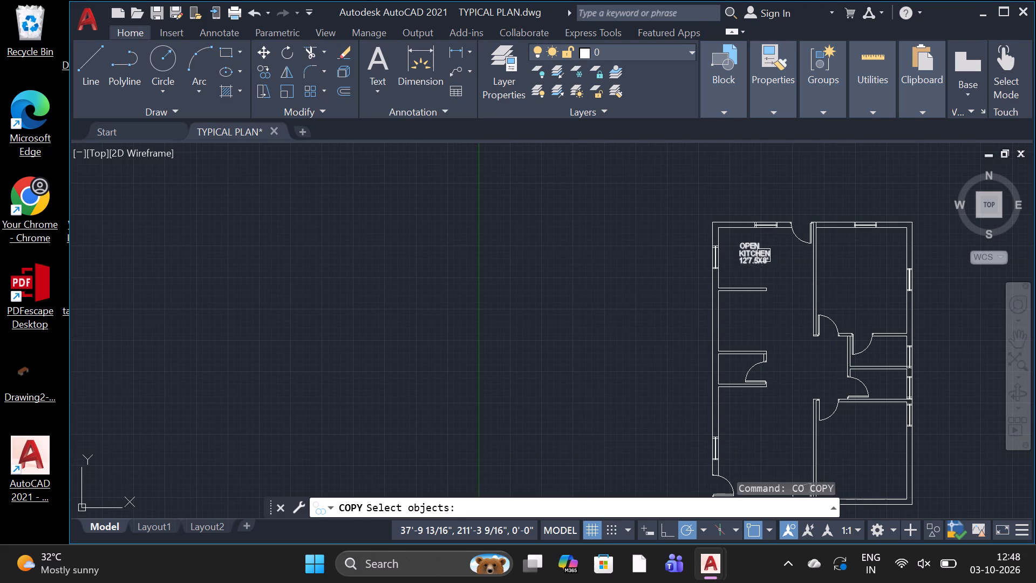
pyautogui.click(764, 257)
pyautogui.press('space')
pyautogui.click(764, 257)
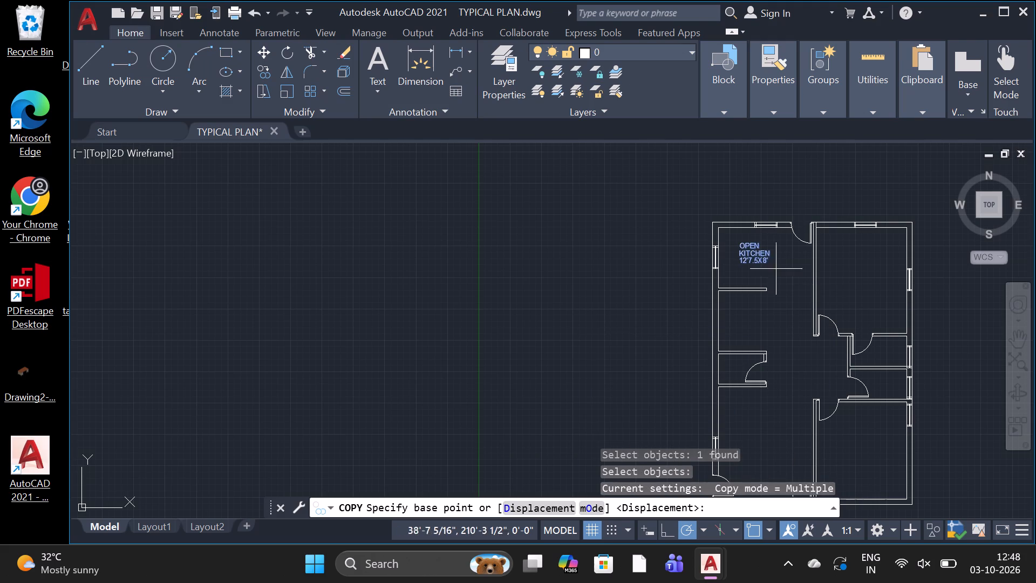
pyautogui.click(761, 261)
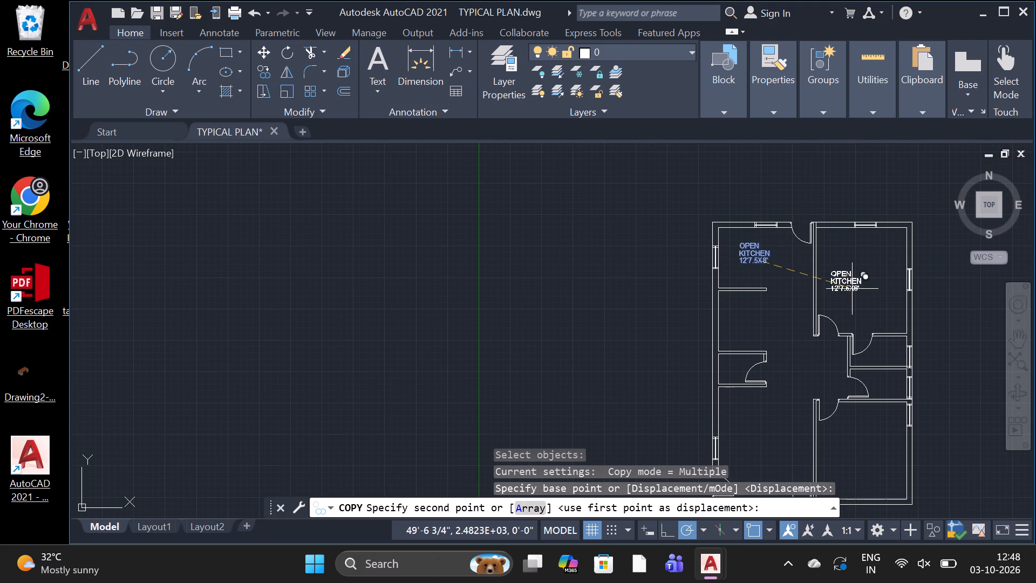
pyautogui.click(887, 311)
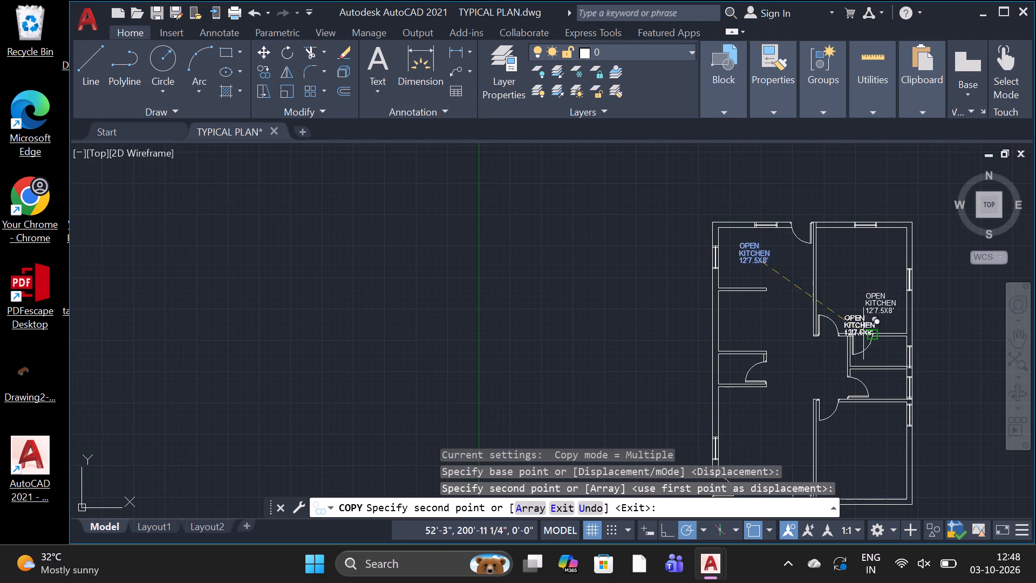
pyautogui.click(773, 315)
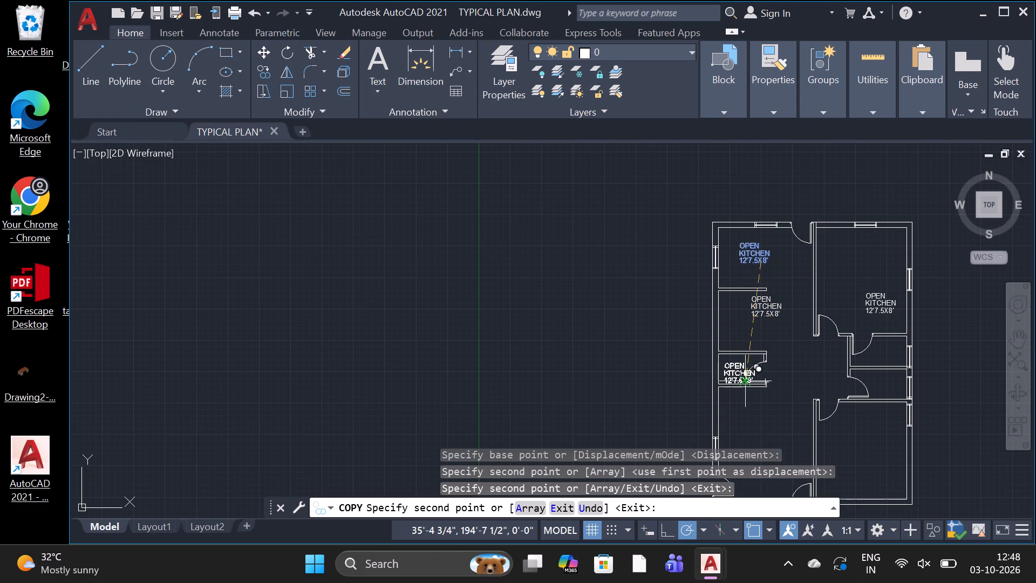
pyautogui.click(741, 376)
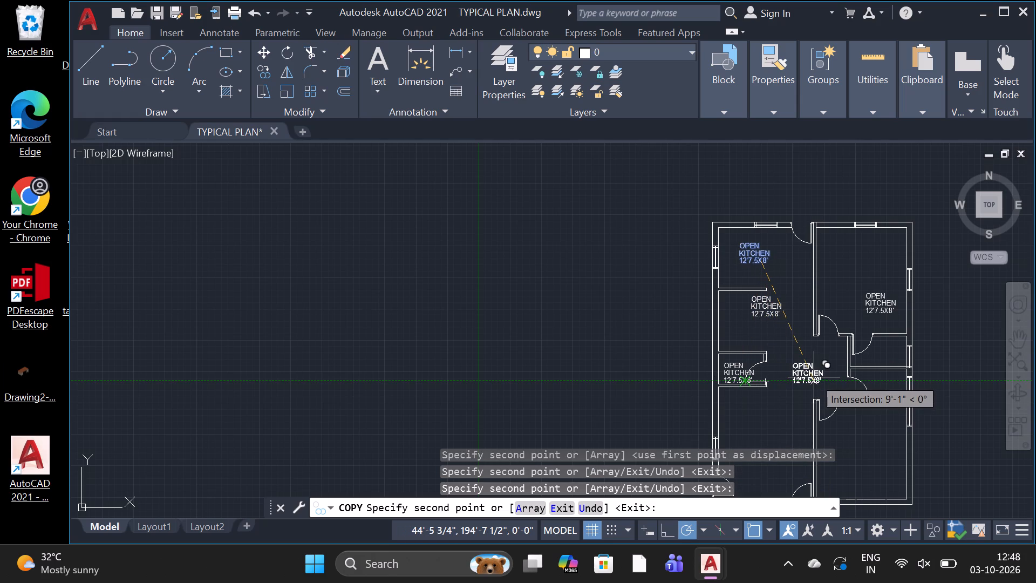
pyautogui.click(891, 362)
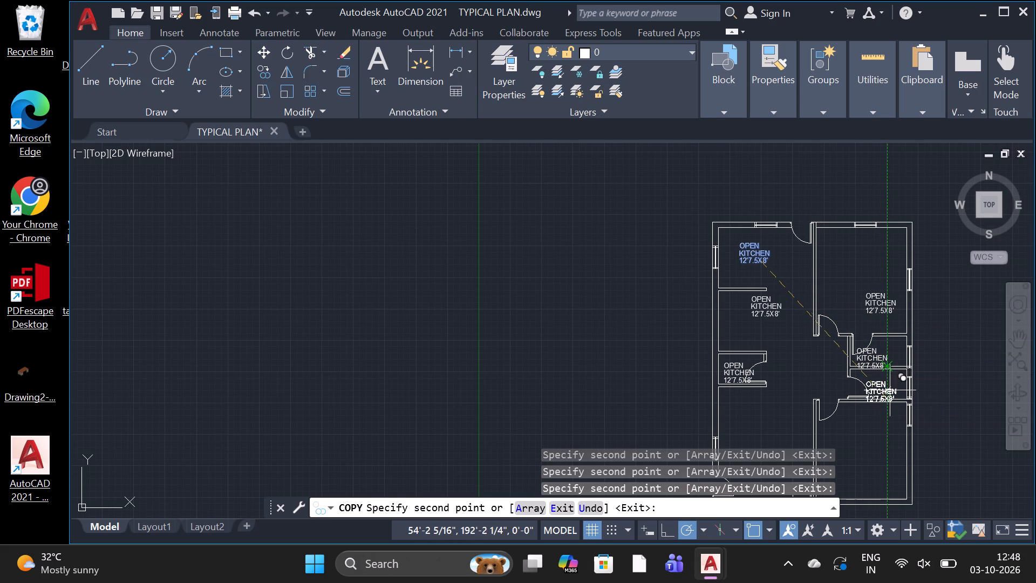
# Place further copies of the OPEN KITCHEN label in the lower small right room, the large lower-right room and the large lower-left room.
pyautogui.scroll(2, 892, 390)
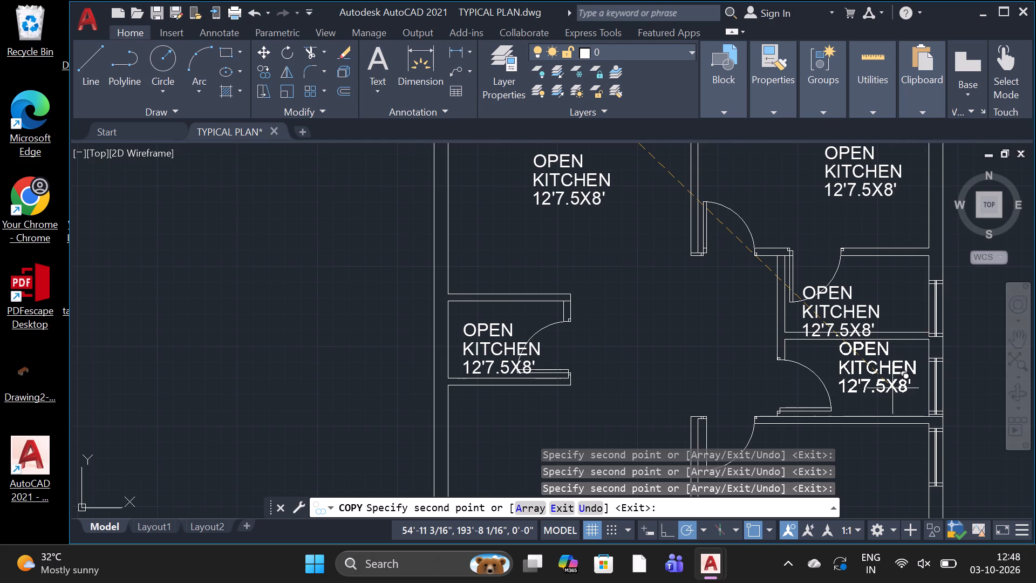
pyautogui.click(892, 391)
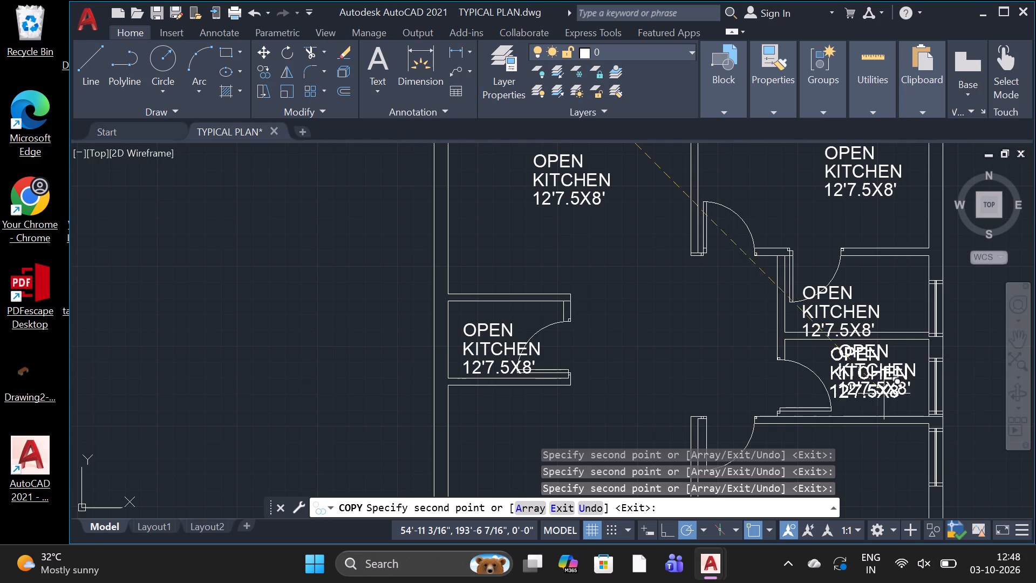
pyautogui.scroll(-2, 763, 363)
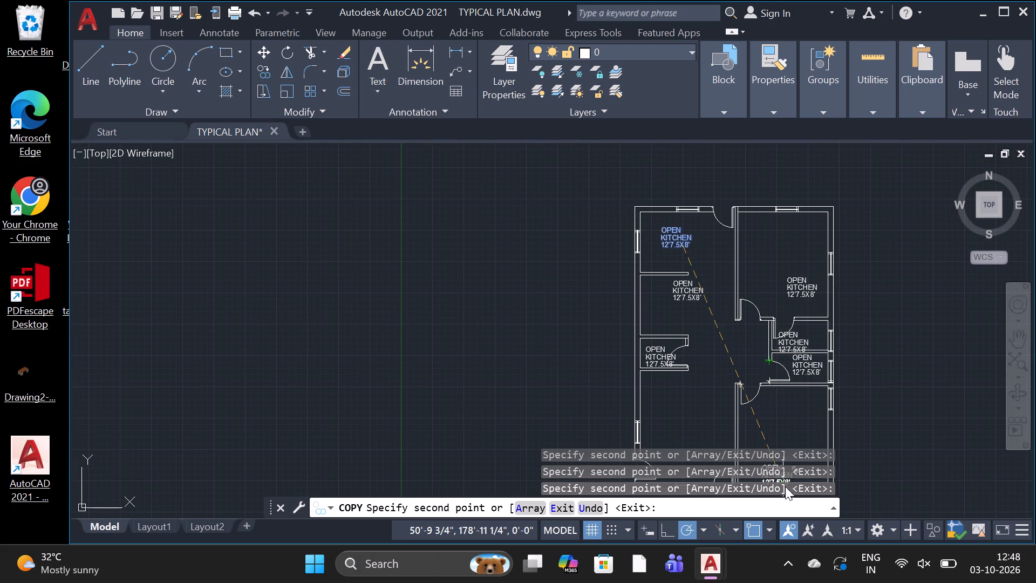
pyautogui.scroll(-3, 775, 403)
pyautogui.scroll(3, 775, 408)
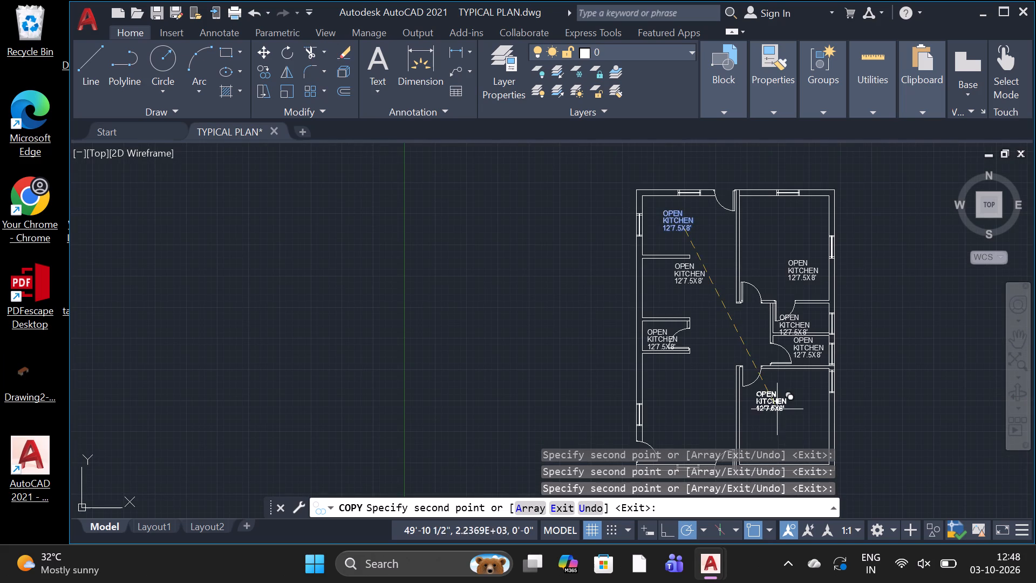
pyautogui.scroll(-2, 776, 389)
pyautogui.scroll(3, 788, 409)
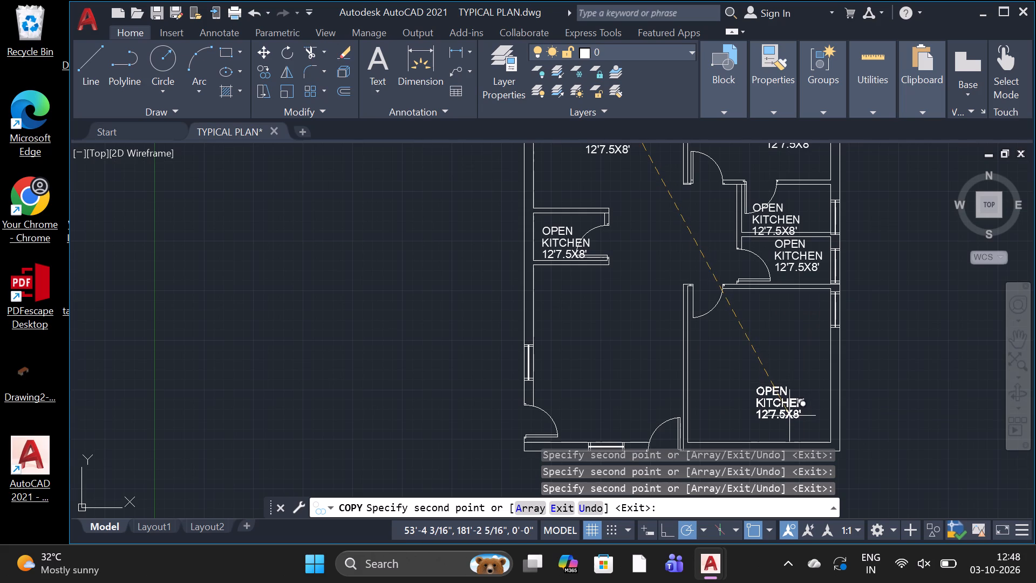
pyautogui.click(787, 430)
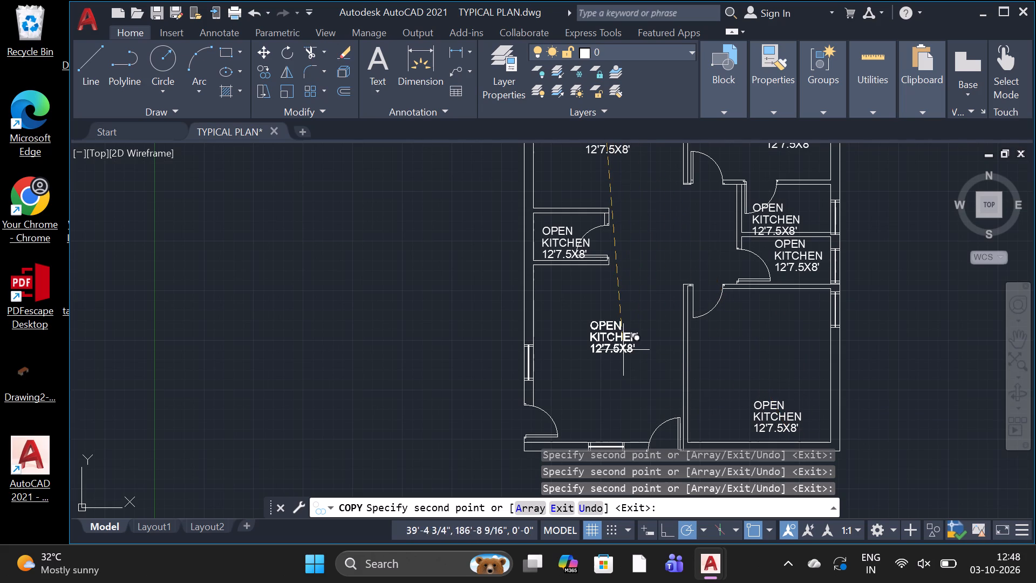
pyautogui.click(624, 320)
pyautogui.scroll(-2, 611, 437)
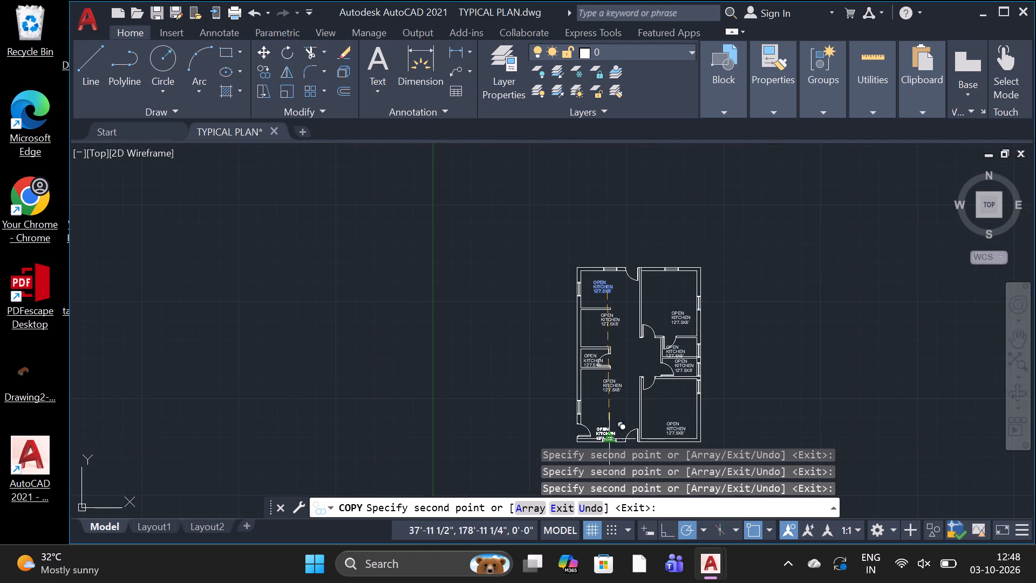
pyautogui.scroll(-2, 603, 343)
pyautogui.scroll(2, 608, 375)
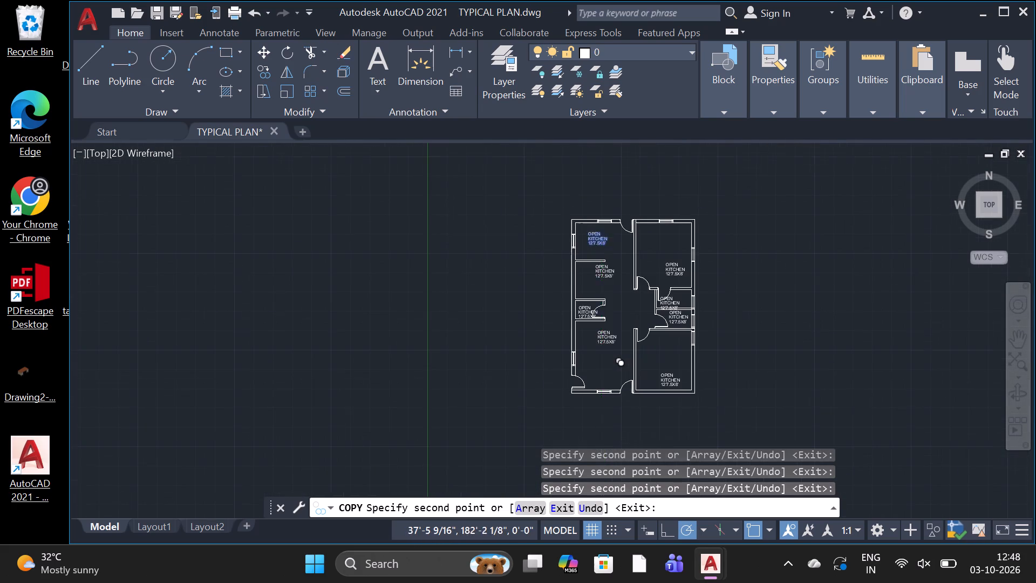
pyautogui.press('Escape')
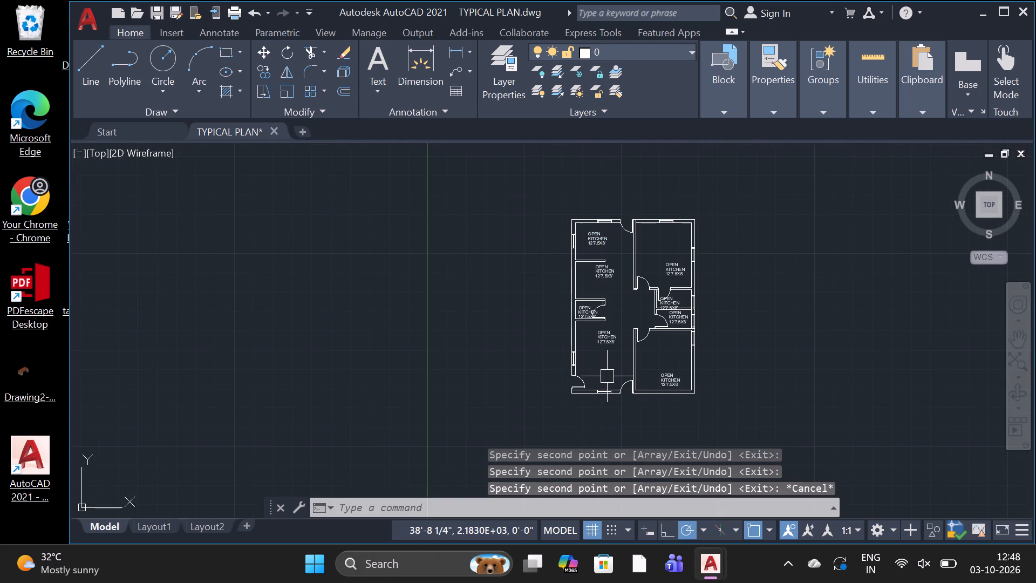
# Remove the word OPEN from the label in the upper-right room.
pyautogui.scroll(2, 672, 279)
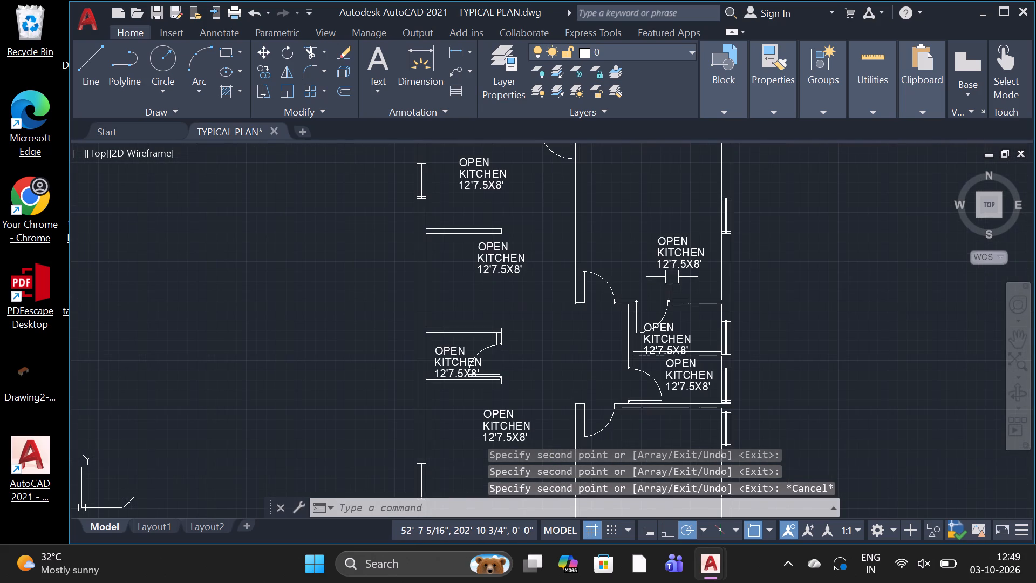
pyautogui.moveTo(685, 261); pyautogui.dragTo(691, 260)
pyautogui.click(691, 260)
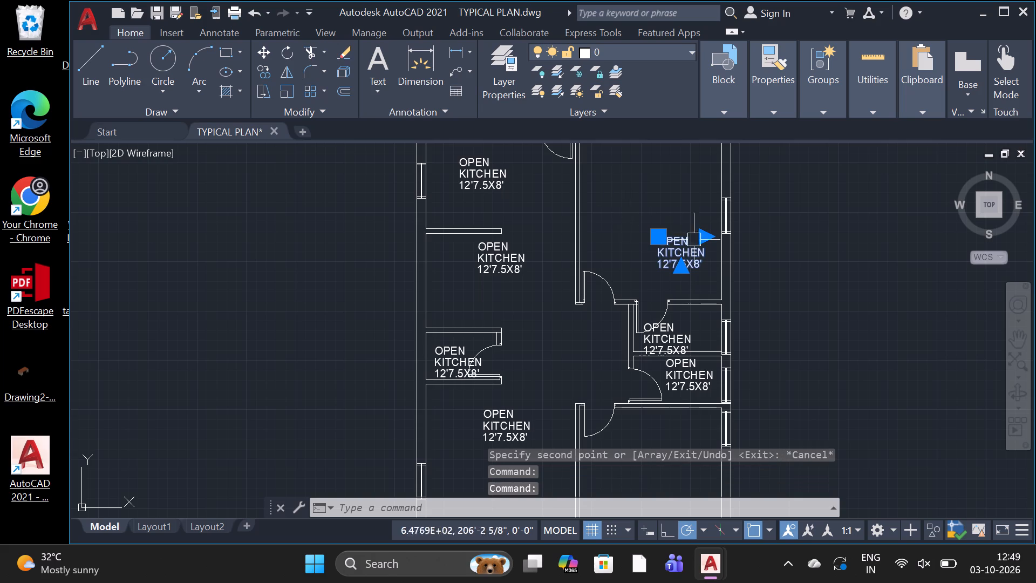
pyautogui.click(669, 249)
pyautogui.click(678, 249)
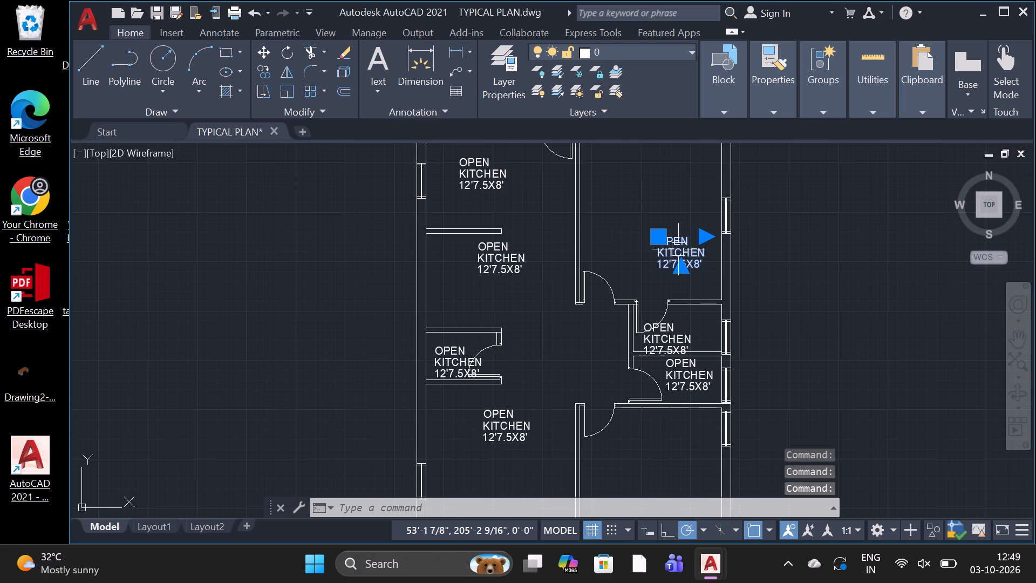
pyautogui.doubleClick(678, 247)
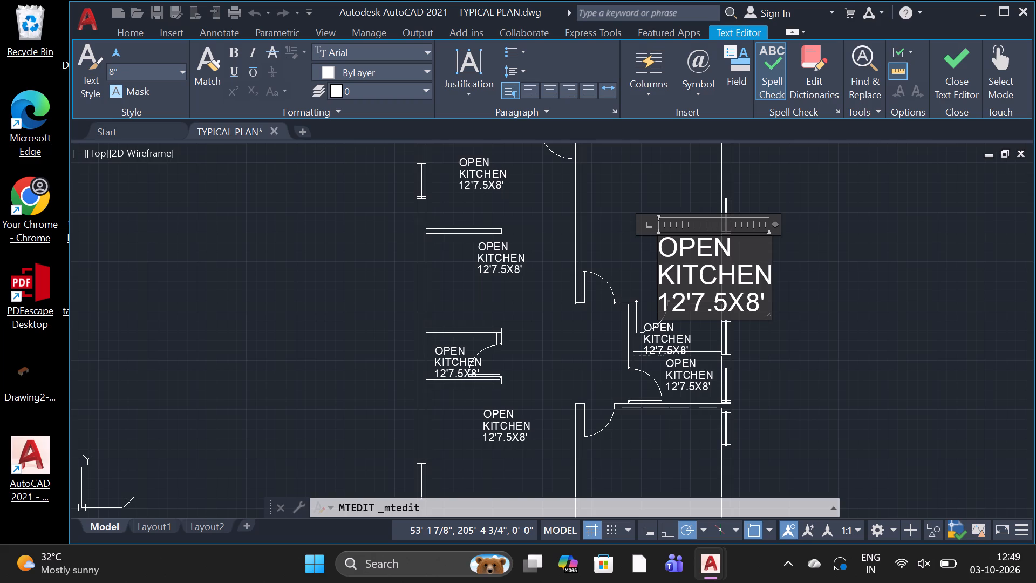
pyautogui.click(768, 271)
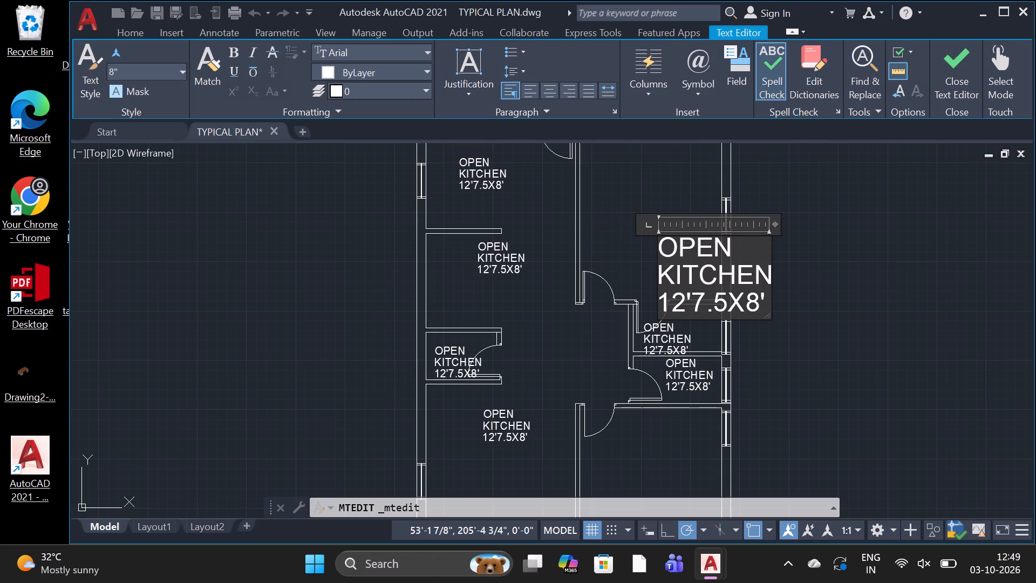
pyautogui.click(734, 240)
pyautogui.press('BackSpace')
pyautogui.press('BackSpace')
pyautogui.press('BackSpace')
pyautogui.press('BackSpace')
pyautogui.press('BackSpace')
pyautogui.press('BackSpace')
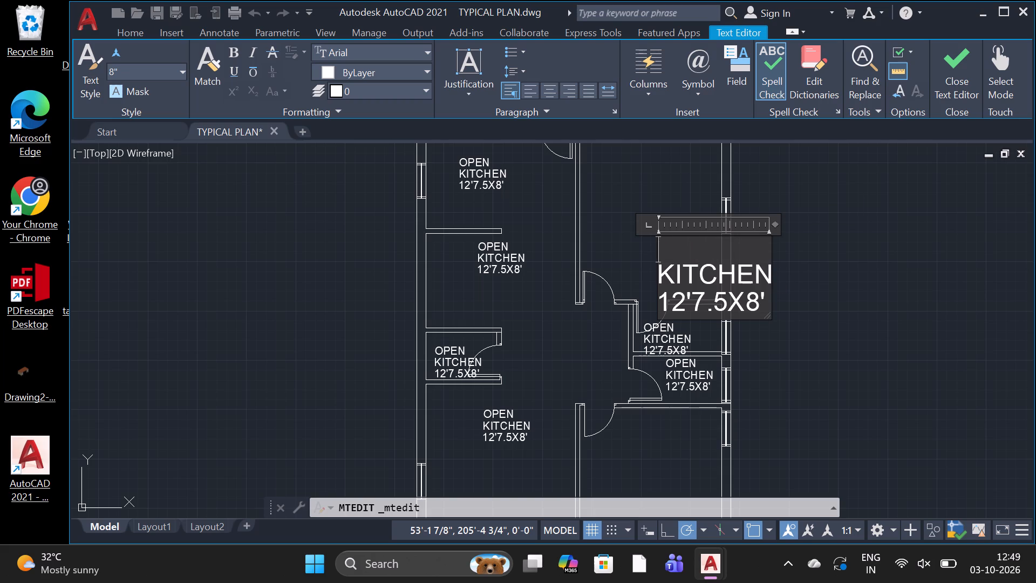
pyautogui.press('BackSpace')
pyautogui.press('BackSpace')
pyautogui.press('BackSpace')
# Replace KITCHEN with BEED ROOM above the size in the upper-right room's label and save the text.
pyautogui.click(768, 271)
pyautogui.click(766, 271)
pyautogui.press('BackSpace')
pyautogui.press('BackSpace')
pyautogui.press('BackSpace')
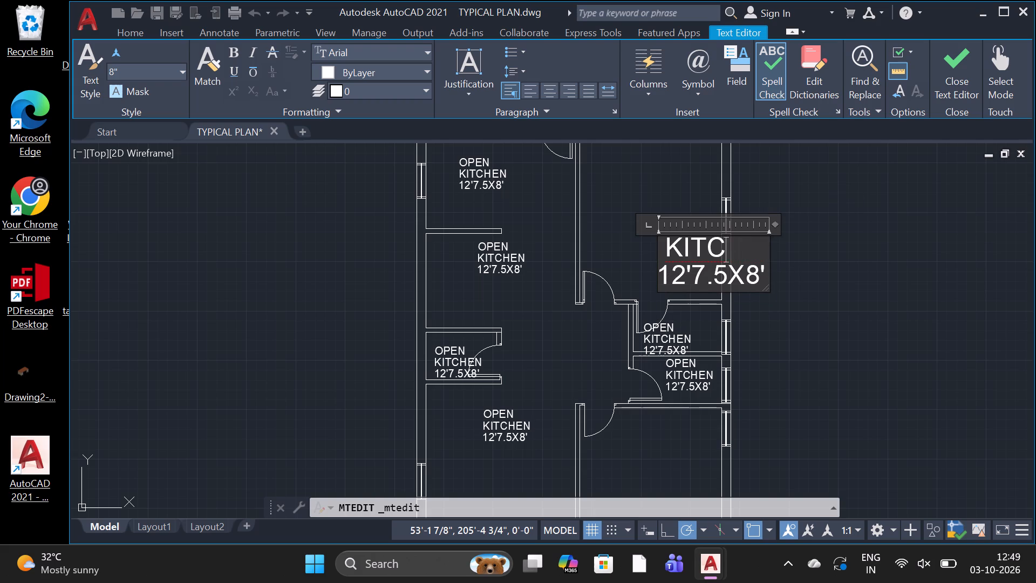
pyautogui.press('BackSpace')
pyautogui.press('BackSpace')
pyautogui.press('BackSpace')
pyautogui.press('BackSpace')
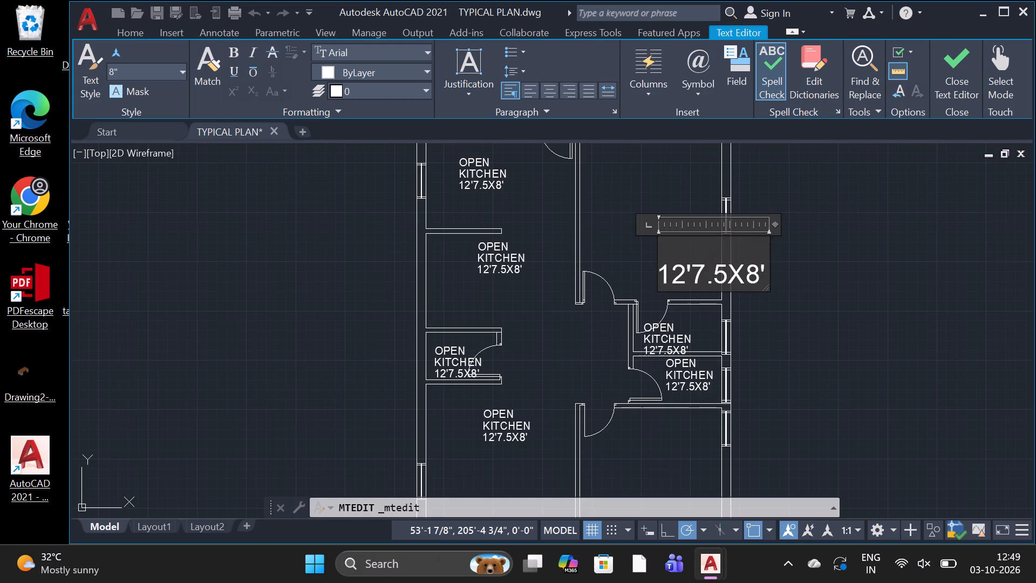
pyautogui.write('BEED')
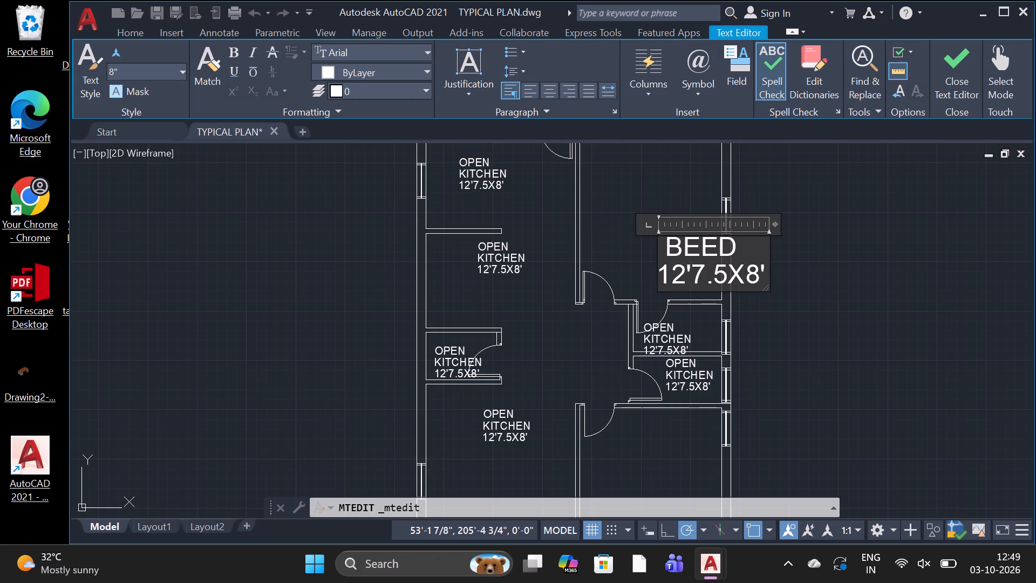
pyautogui.press('space')
pyautogui.write('ROOM')
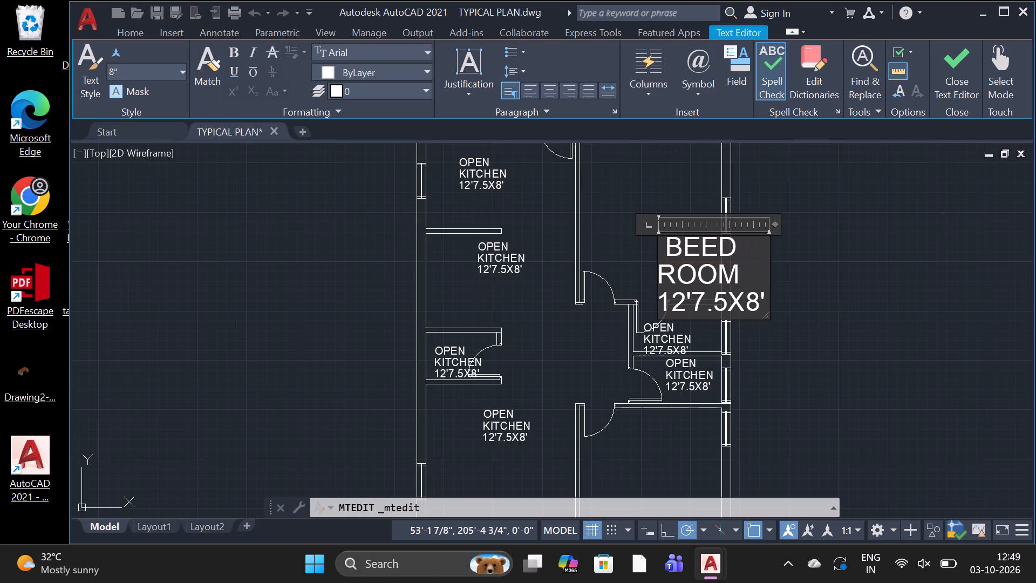
pyautogui.click(805, 275)
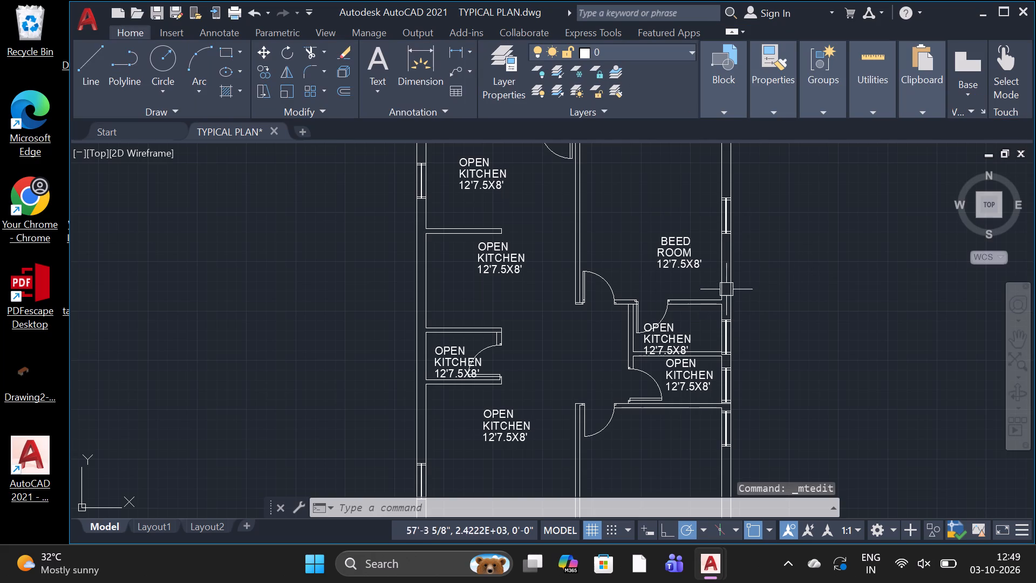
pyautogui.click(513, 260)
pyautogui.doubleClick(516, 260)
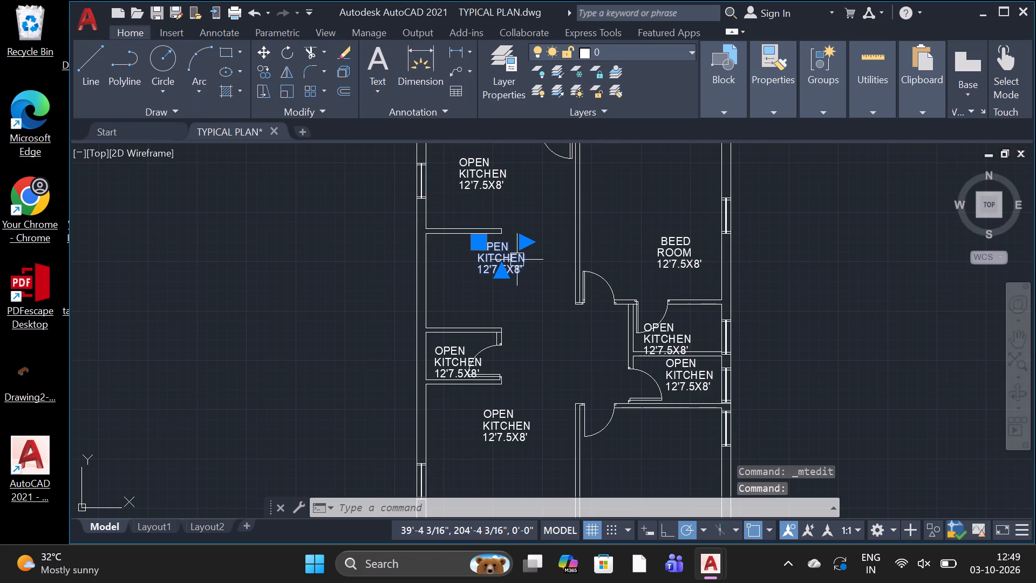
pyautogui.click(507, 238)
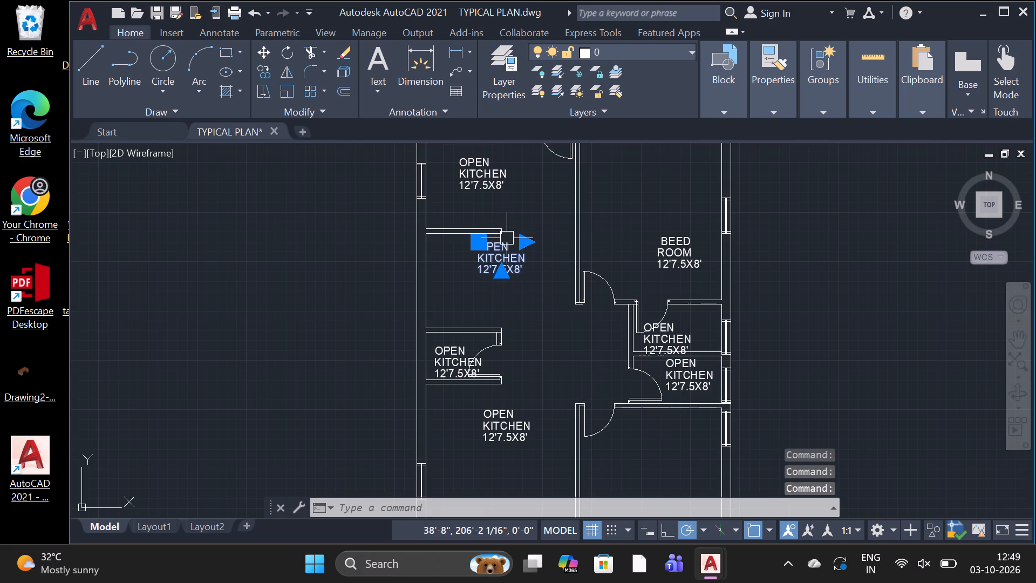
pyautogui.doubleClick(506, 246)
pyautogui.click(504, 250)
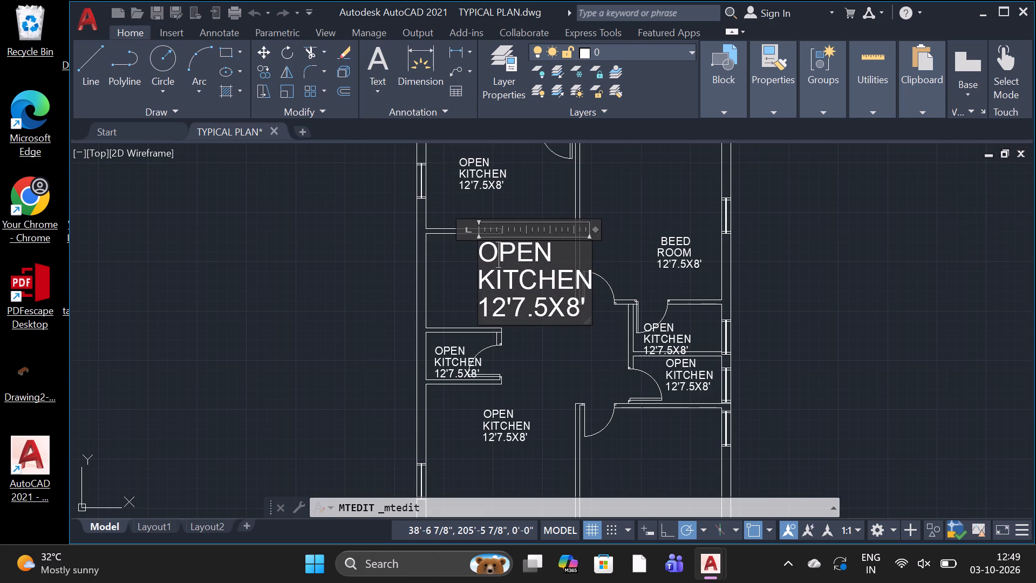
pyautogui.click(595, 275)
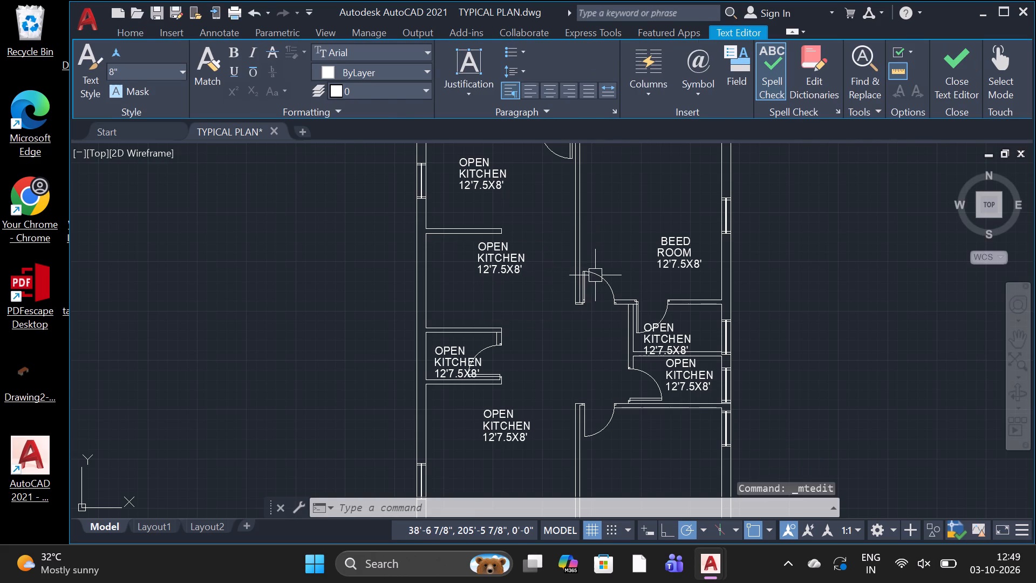
# Delete the name OPEN KITCHEN above the size in the label of the room below the kitchen.
pyautogui.click(514, 244)
pyautogui.doubleClick(510, 256)
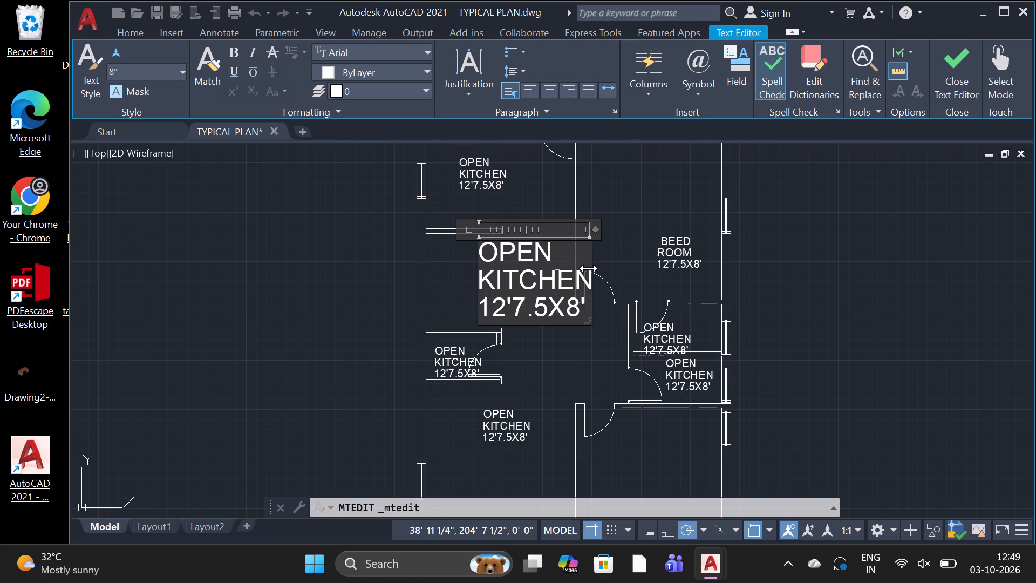
pyautogui.click(588, 269)
pyautogui.press('BackSpace')
pyautogui.press('BackSpace')
pyautogui.press('BackSpace')
pyautogui.press('BackSpace')
pyautogui.press('BackSpace')
pyautogui.press('BackSpace')
pyautogui.press('BackSpace')
pyautogui.press('BackSpace')
pyautogui.press('BackSpace')
pyautogui.press('BackSpace')
pyautogui.press('BackSpace')
pyautogui.press('BackSpace')
pyautogui.press('BackSpace')
pyautogui.press('BackSpace')
pyautogui.press('BackSpace')
pyautogui.press('BackSpace')
pyautogui.press('BackSpace')
pyautogui.press('BackSpace')
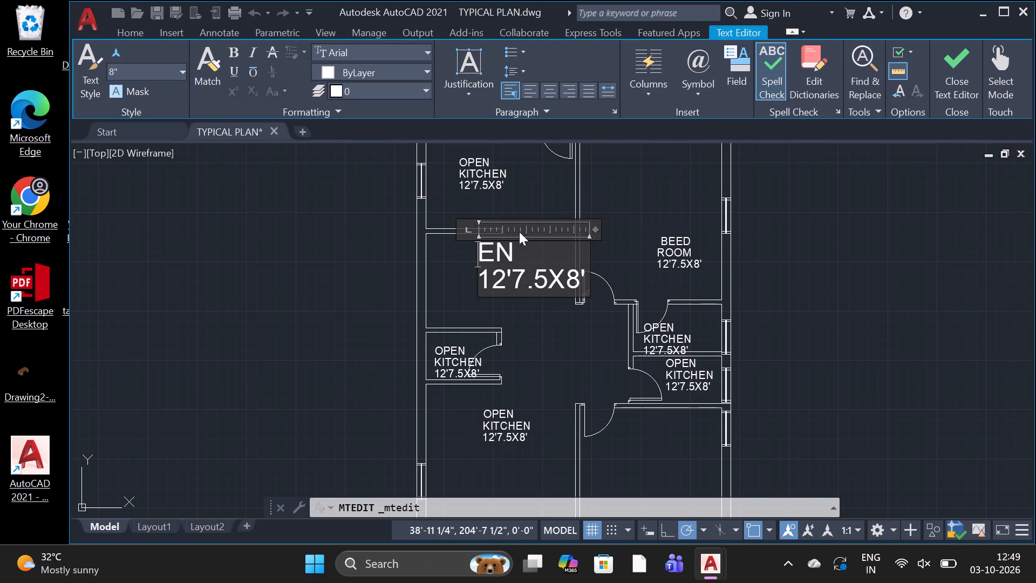
pyautogui.click(529, 260)
pyautogui.press('BackSpace')
pyautogui.press('BackSpace')
pyautogui.press('BackSpace')
pyautogui.press('BackSpace')
pyautogui.press('BackSpace')
pyautogui.press('BackSpace')
pyautogui.press('BackSpace')
pyautogui.press('BackSpace')
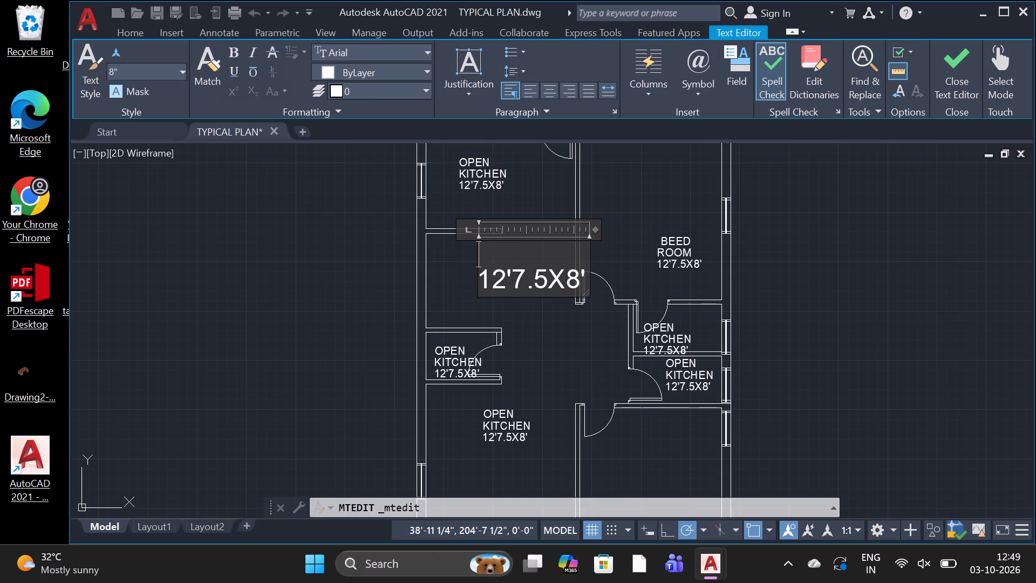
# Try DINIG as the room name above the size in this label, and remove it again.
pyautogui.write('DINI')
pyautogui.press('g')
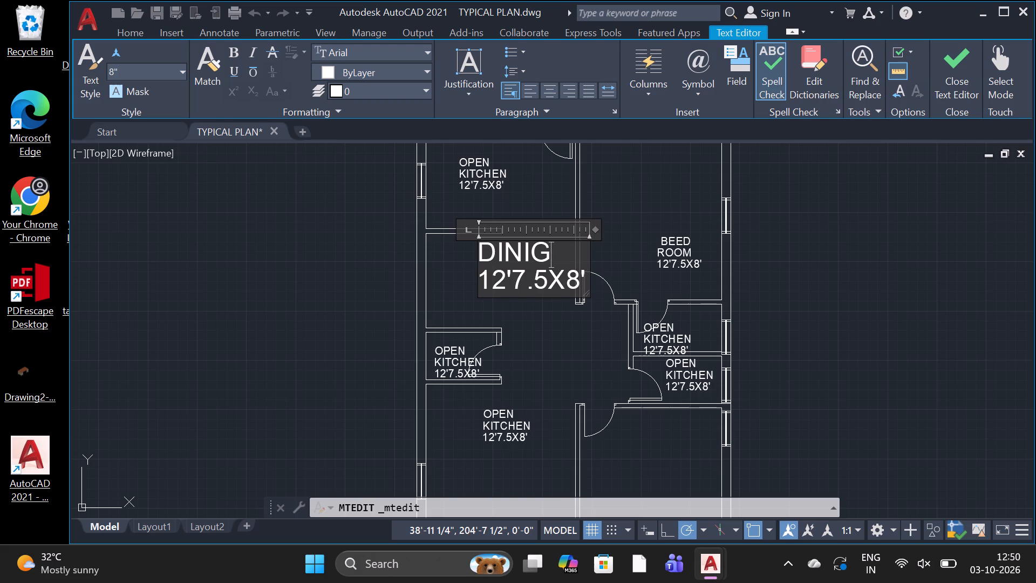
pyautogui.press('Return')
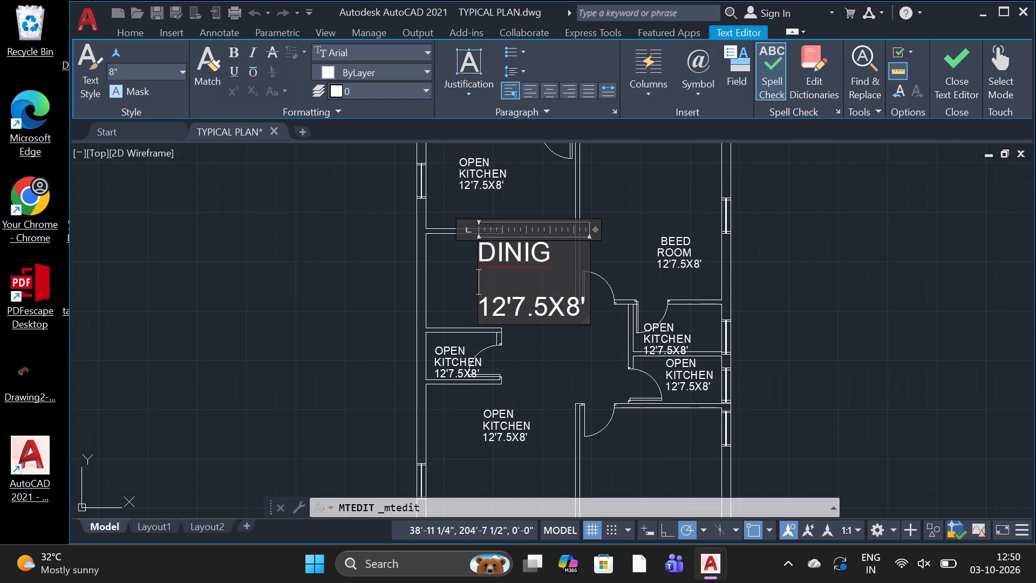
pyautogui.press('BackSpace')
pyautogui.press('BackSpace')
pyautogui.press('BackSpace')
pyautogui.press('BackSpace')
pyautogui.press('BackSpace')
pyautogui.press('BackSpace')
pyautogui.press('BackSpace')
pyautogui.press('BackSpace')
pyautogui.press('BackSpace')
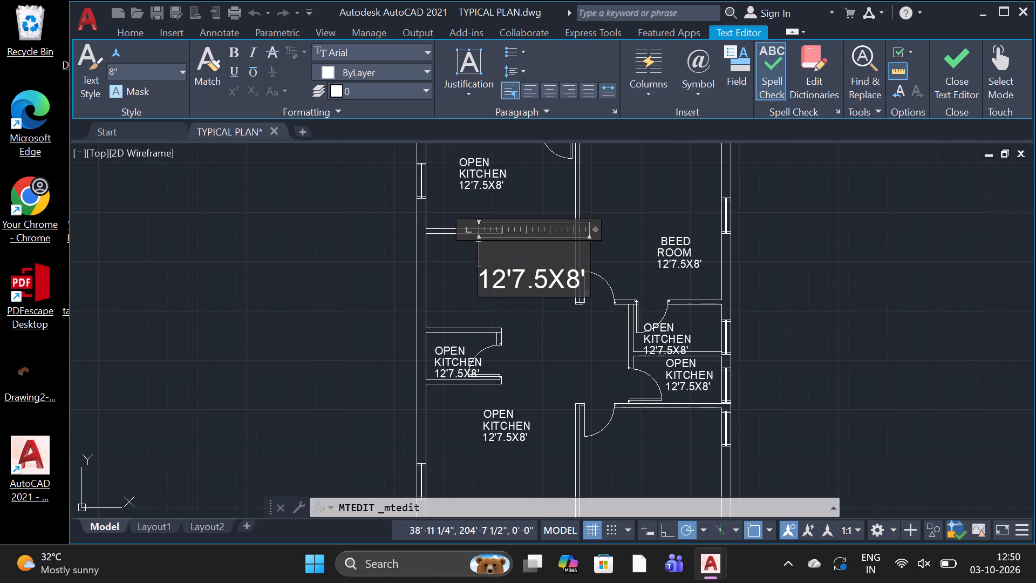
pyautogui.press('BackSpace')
# Clear the remaining size line from the label of the room below the kitchen.
pyautogui.click(587, 283)
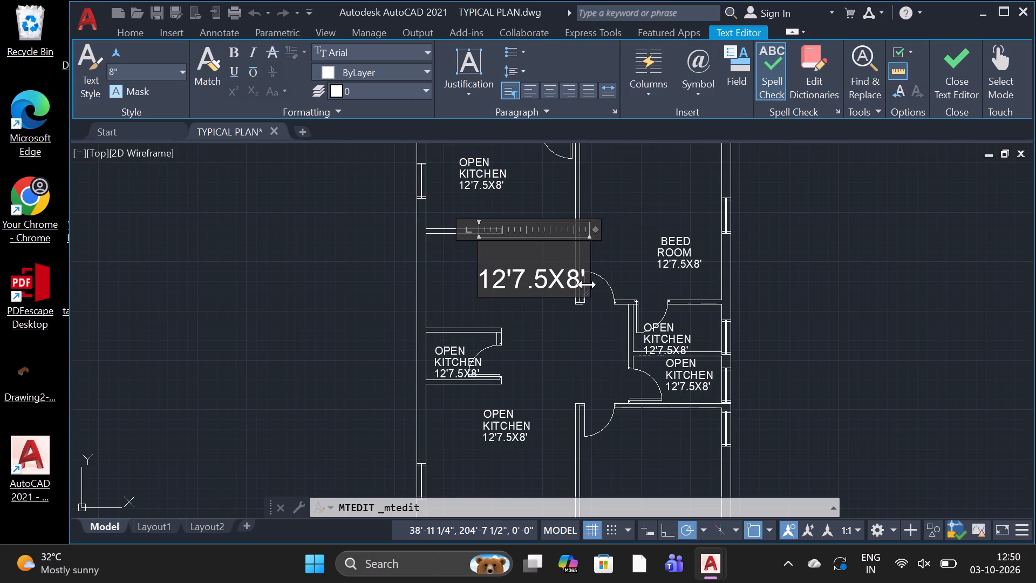
pyautogui.click(587, 283)
pyautogui.click(588, 285)
pyautogui.click(585, 286)
pyautogui.press('BackSpace')
pyautogui.press('BackSpace')
pyautogui.press('BackSpace')
pyautogui.press('BackSpace')
pyautogui.press('BackSpace')
pyautogui.press('BackSpace')
pyautogui.press('BackSpace')
pyautogui.press('BackSpace')
pyautogui.press('BackSpace')
pyautogui.press('BackSpace')
pyautogui.press('BackSpace')
pyautogui.press('BackSpace')
pyautogui.press('BackSpace')
pyautogui.press('BackSpace')
pyautogui.press('BackSpace')
pyautogui.press('BackSpace')
pyautogui.press('BackSpace')
pyautogui.press('BackSpace')
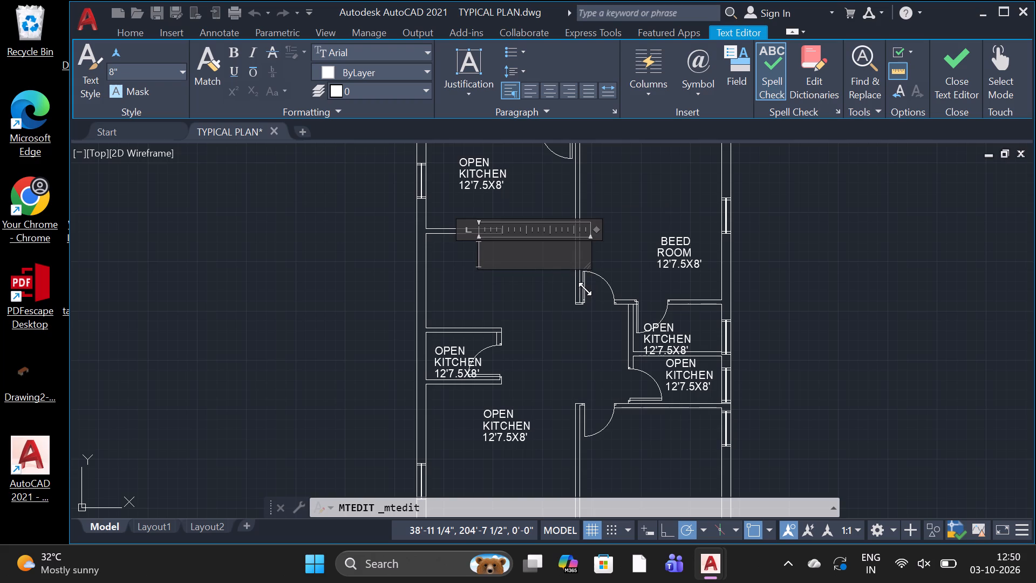
# Enter DINING with 12'7.5X8' on the line below it as the label of the room below the kitchen, and save the text.
pyautogui.press('d')
pyautogui.press('i')
pyautogui.press('n')
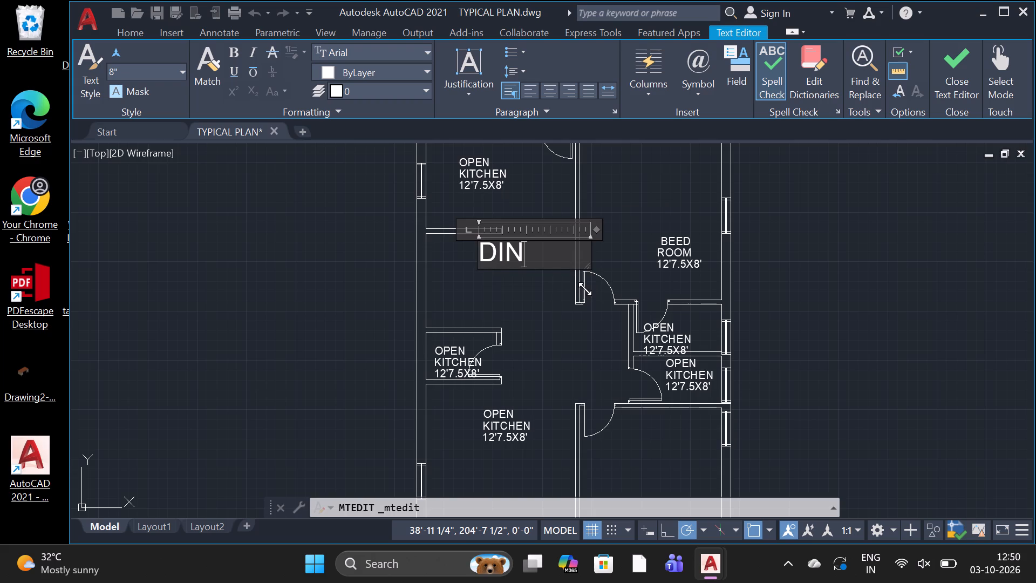
pyautogui.write('ING')
pyautogui.press('Return')
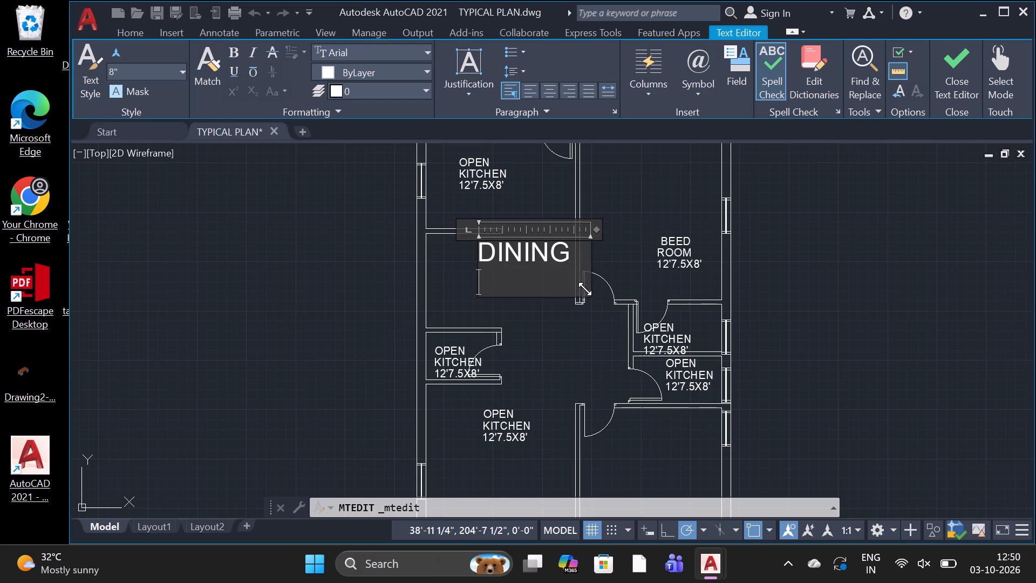
pyautogui.write('12')
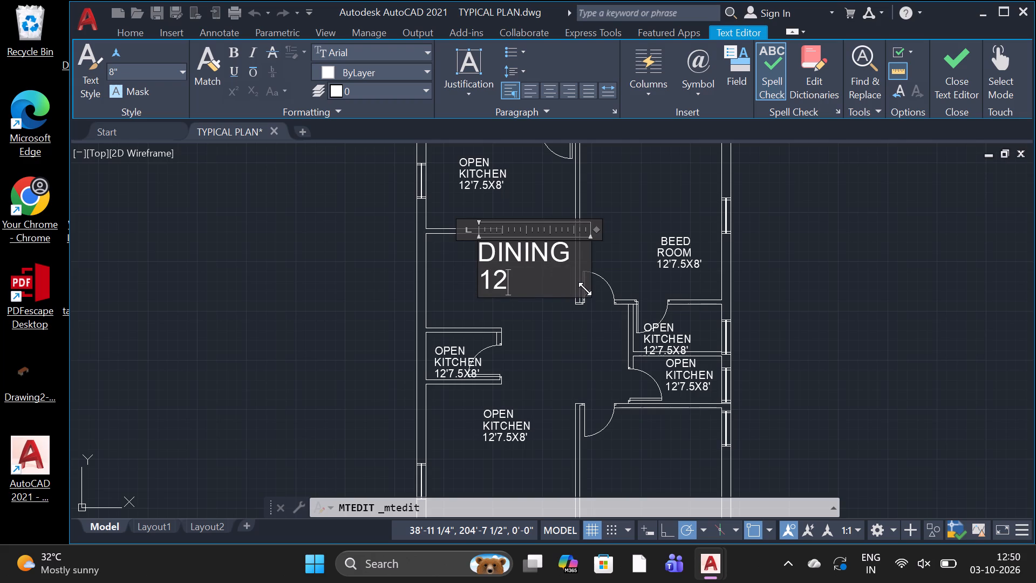
pyautogui.press("'")
pyautogui.press('7')
pyautogui.write('.5')
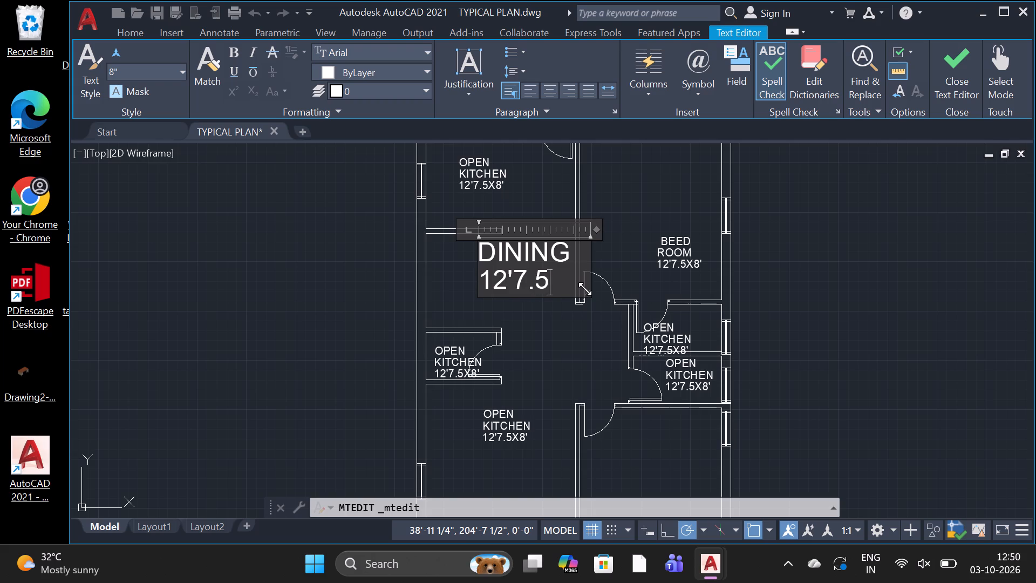
pyautogui.press('x')
pyautogui.press('8')
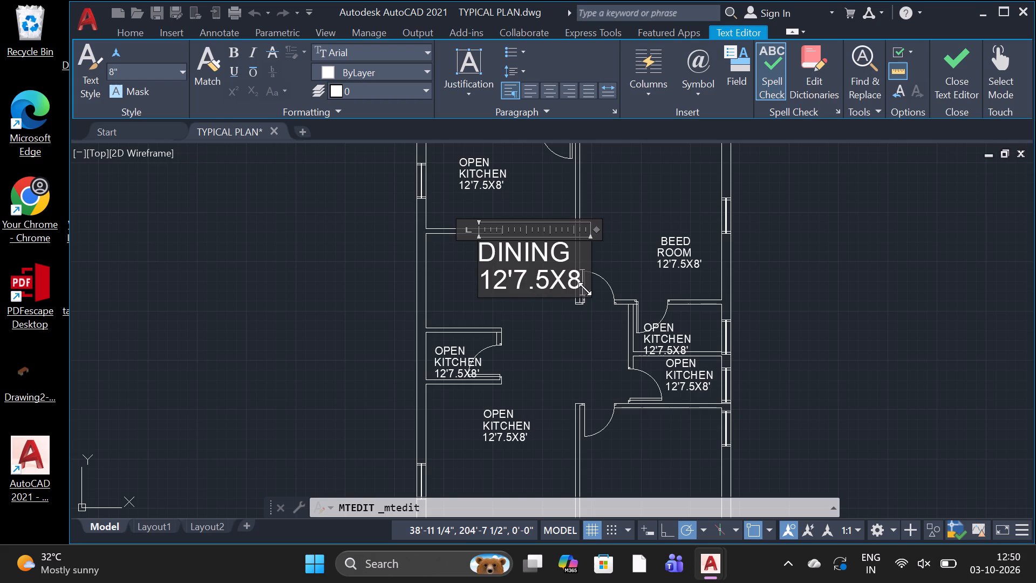
pyautogui.press("'")
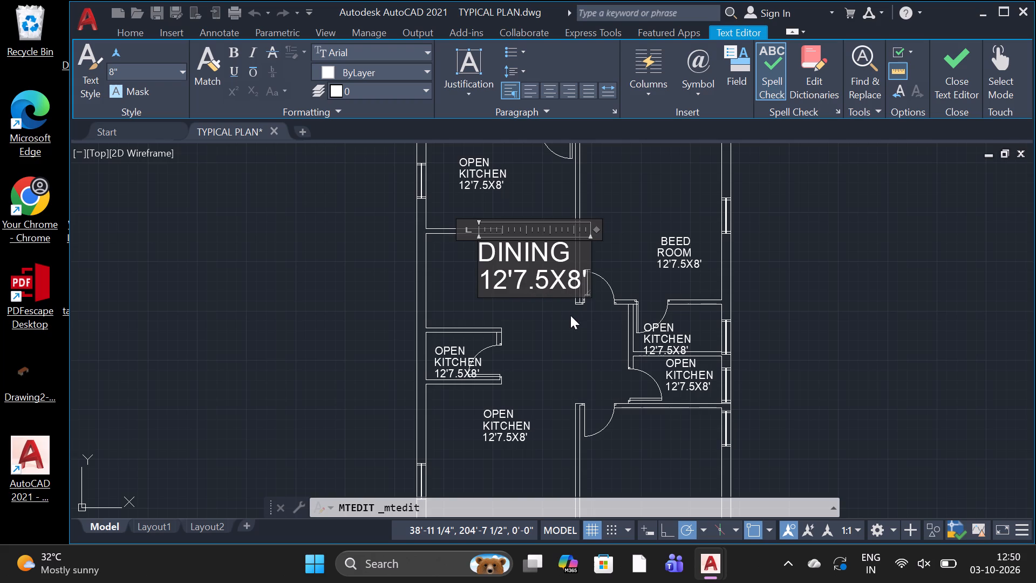
pyautogui.click(570, 317)
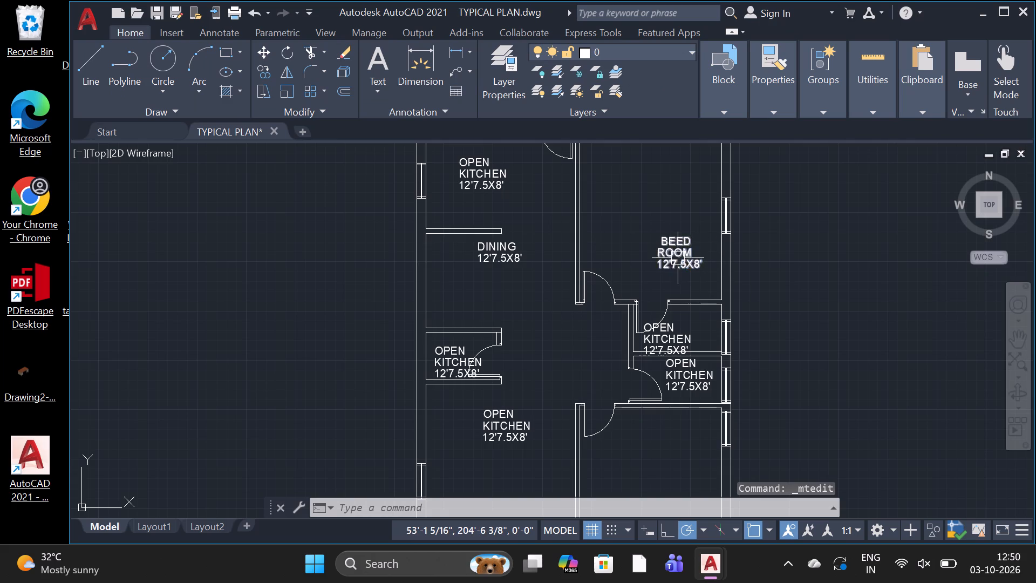
# Open the BEED ROOM label in the upper-right room for editing and clear all of its text.
pyautogui.click(678, 259)
pyautogui.click(677, 251)
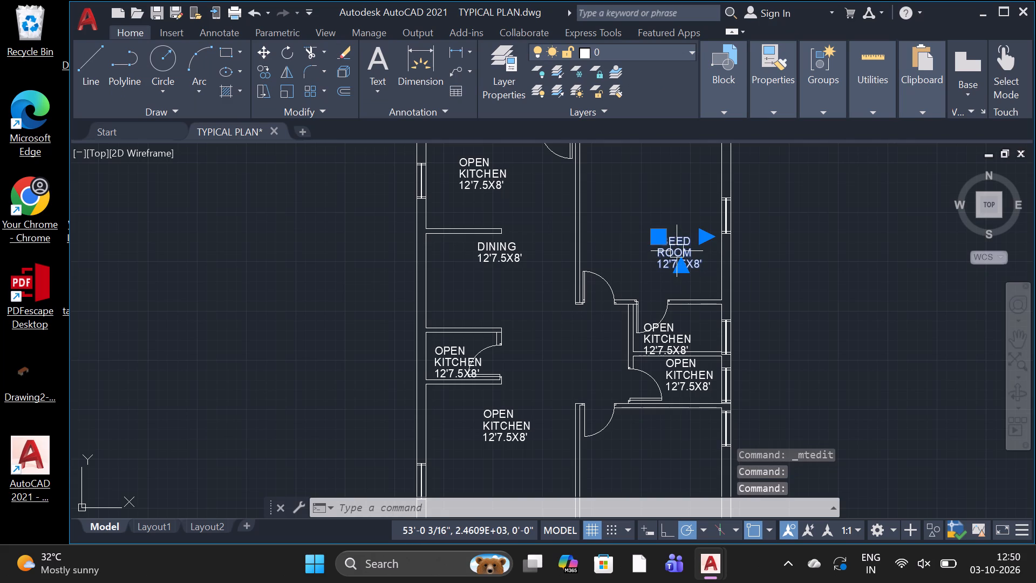
pyautogui.click(677, 251)
pyautogui.tripleClick(677, 251)
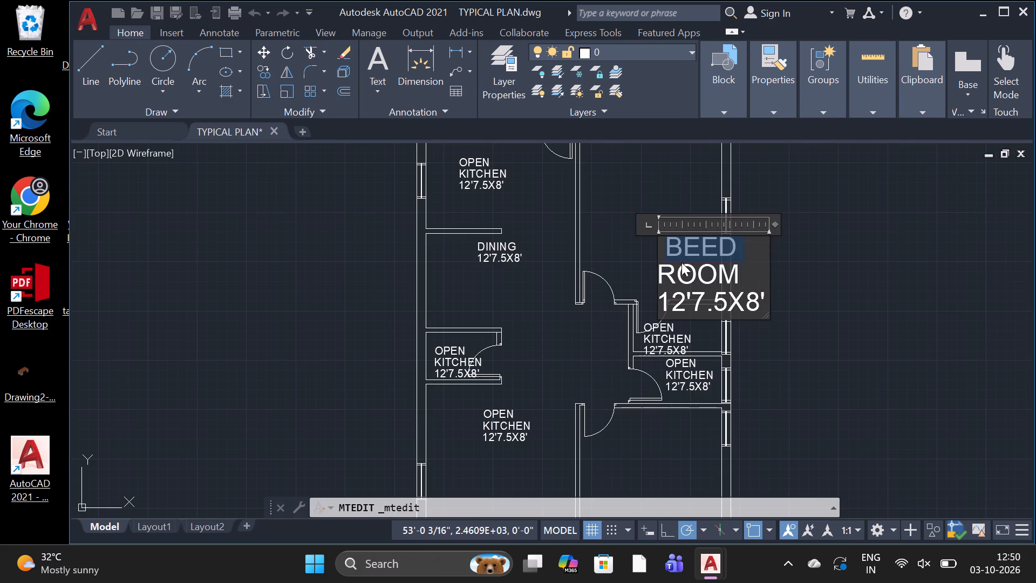
pyautogui.click(766, 298)
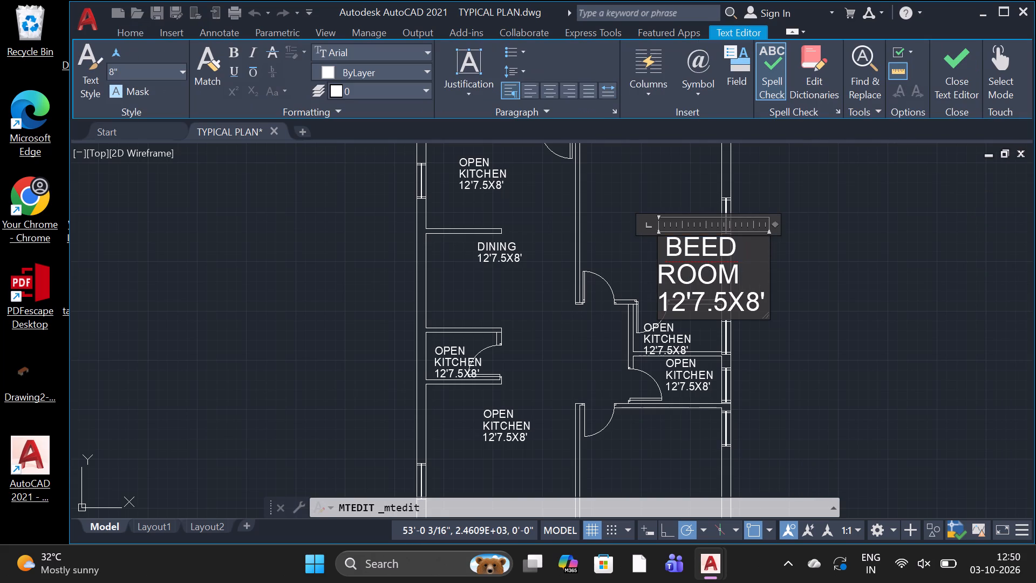
pyautogui.press('BackSpace')
pyautogui.press('BackSpace')
pyautogui.press('BackSpace')
pyautogui.press('BackSpace')
pyautogui.press('BackSpace')
pyautogui.press('BackSpace')
pyautogui.press('BackSpace')
pyautogui.press('BackSpace')
pyautogui.press('BackSpace')
pyautogui.press('BackSpace')
pyautogui.press('BackSpace')
pyautogui.press('BackSpace')
pyautogui.press('BackSpace')
pyautogui.press('BackSpace')
pyautogui.press('BackSpace')
pyautogui.press('BackSpace')
pyautogui.press('BackSpace')
pyautogui.press('BackSpace')
pyautogui.press('BackSpace')
pyautogui.press('BackSpace')
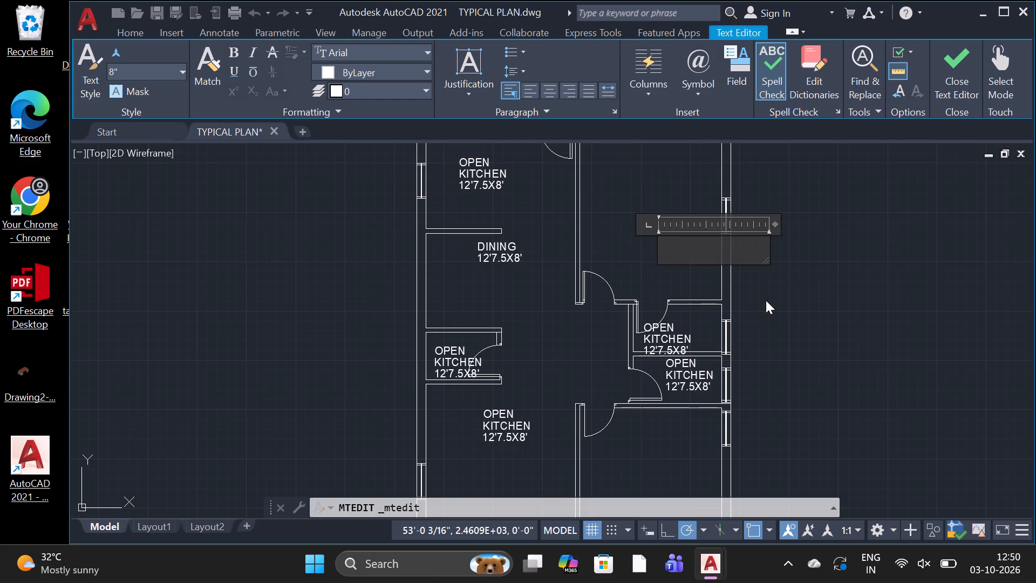
# Enter M.BED ROOM with 12'X14' on the line below it as the upper-right room's label, and save the text.
pyautogui.write('M.')
pyautogui.write('BE')
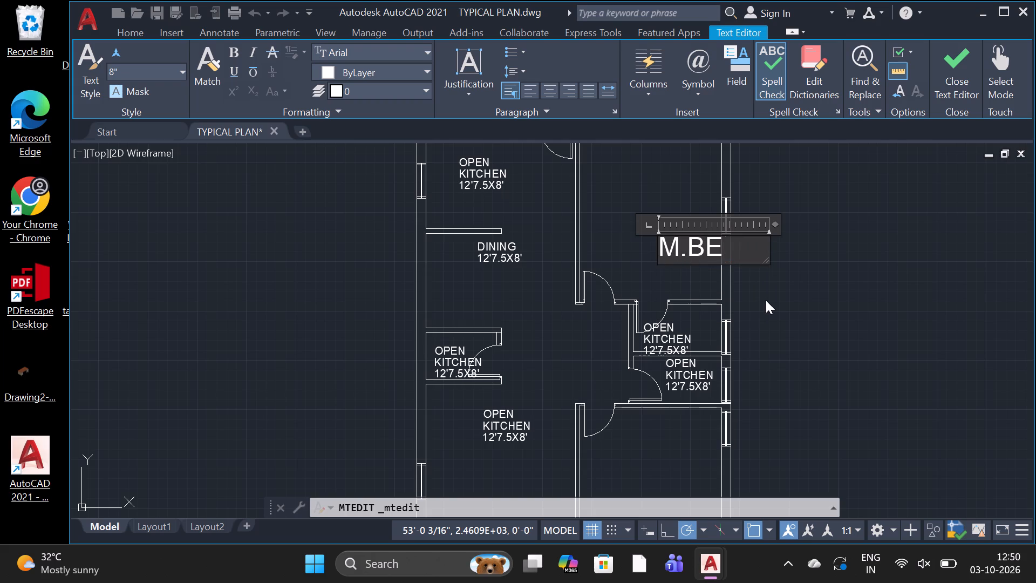
pyautogui.press('d')
pyautogui.press('space')
pyautogui.write('ROOM')
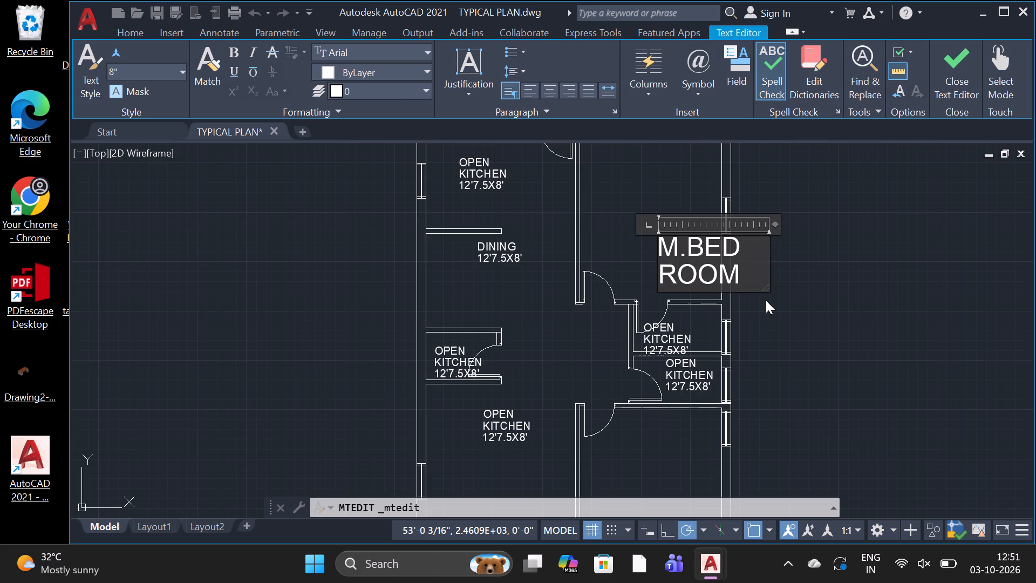
pyautogui.press('Return')
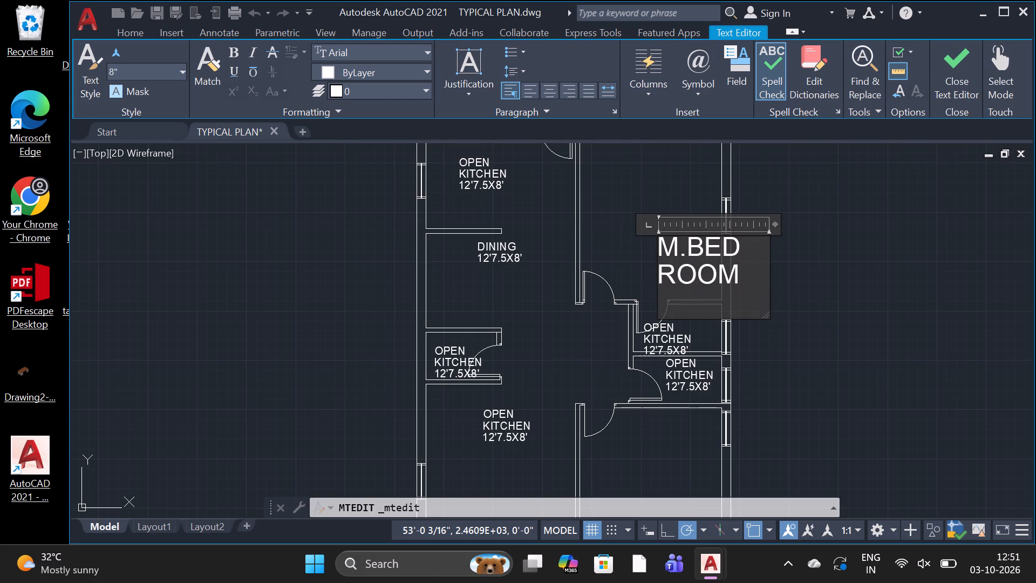
pyautogui.write("12'")
pyautogui.press('z')
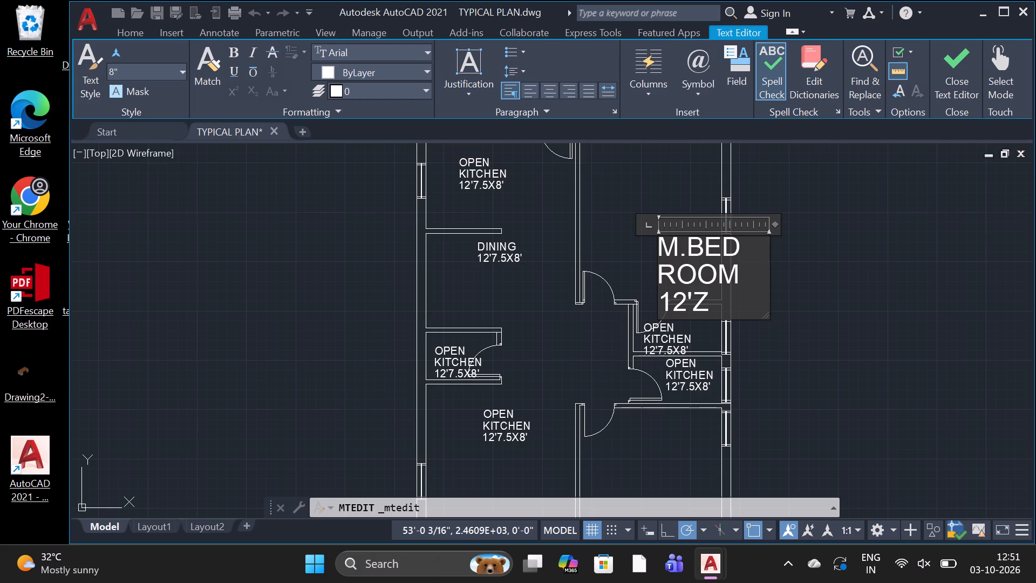
pyautogui.press('BackSpace')
pyautogui.press('x')
pyautogui.press('1')
pyautogui.press('4')
pyautogui.press("'")
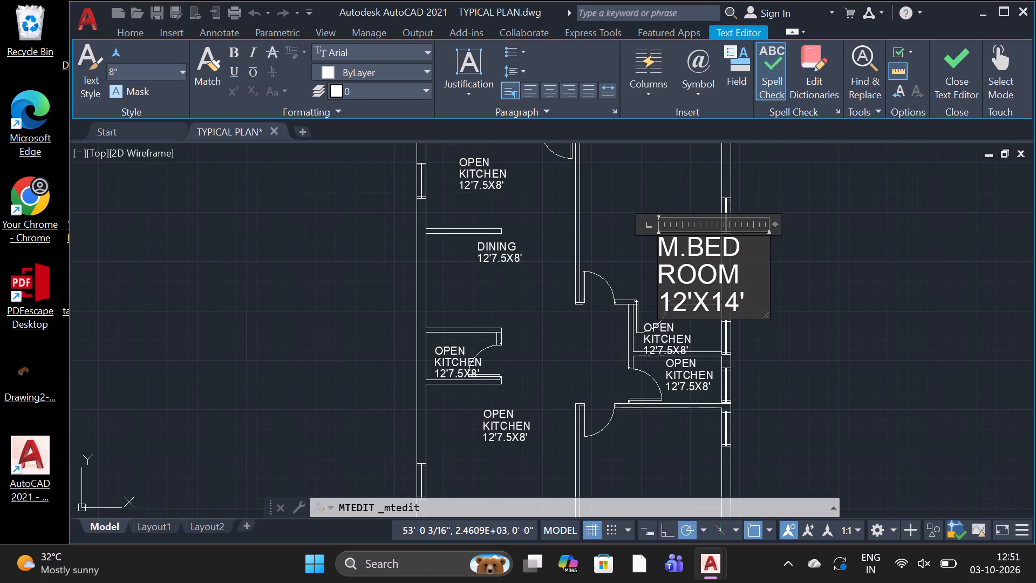
pyautogui.press('space')
pyautogui.press('space')
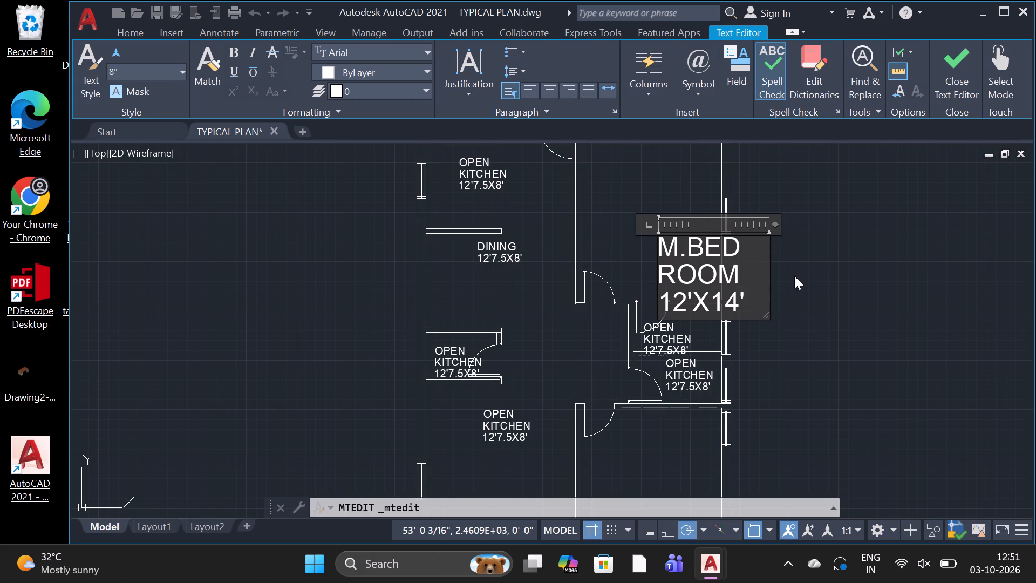
pyautogui.click(799, 274)
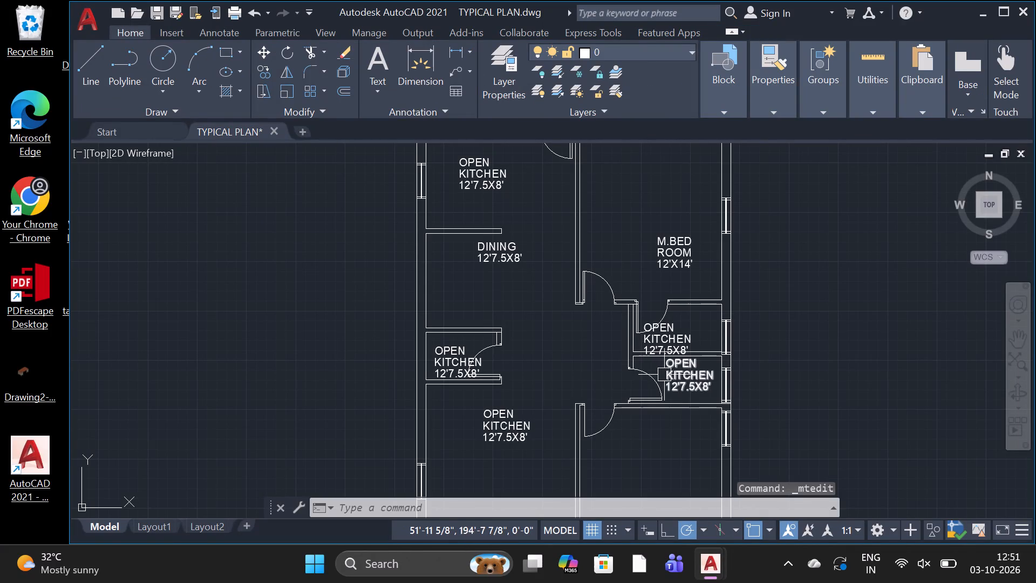
# Open the OPEN KITCHEN label in the small room directly below the master bedroom for editing and clear all of its text.
pyautogui.scroll(1, 664, 374)
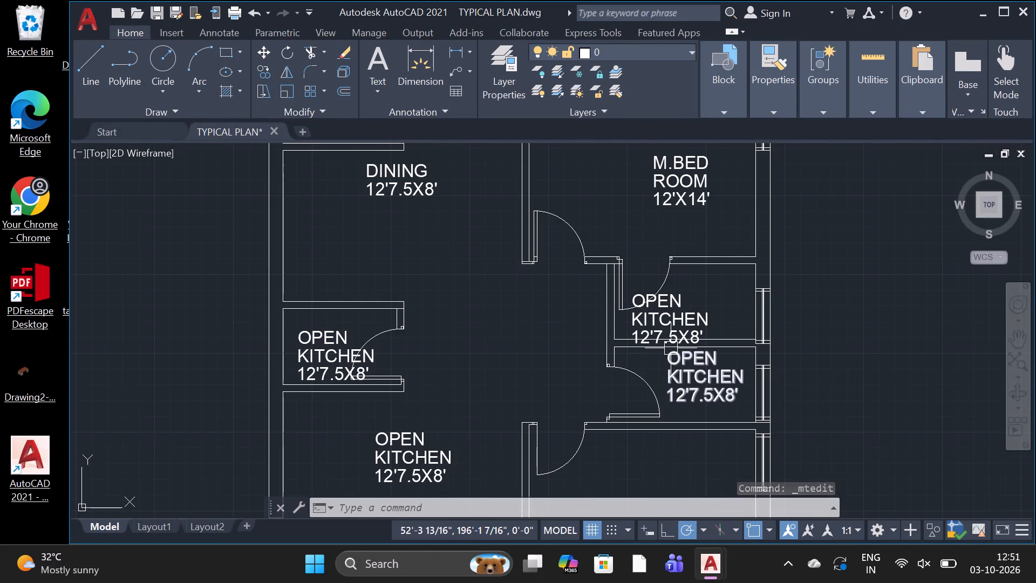
pyautogui.click(679, 334)
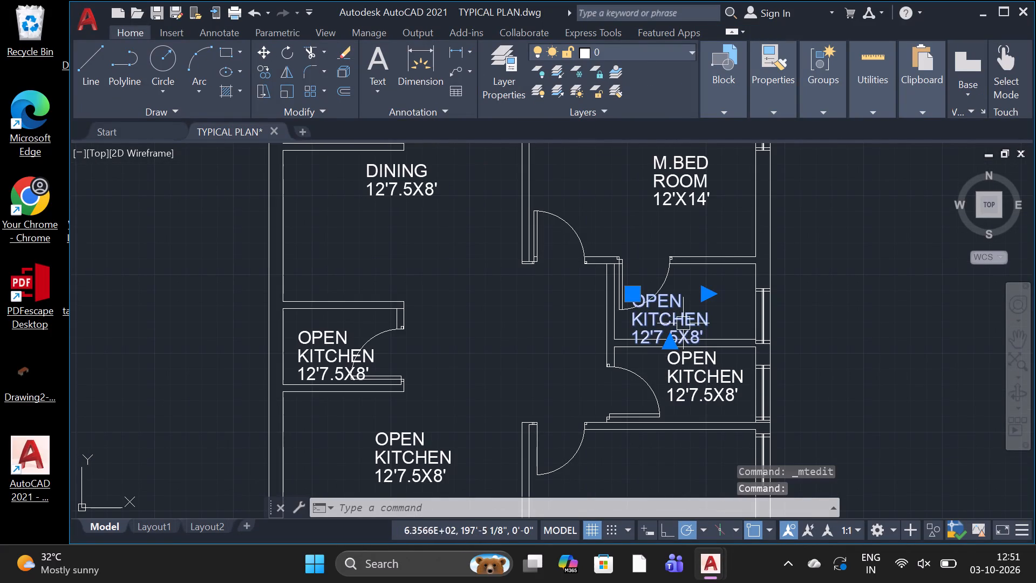
pyautogui.doubleClick(684, 322)
pyautogui.doubleClick(685, 321)
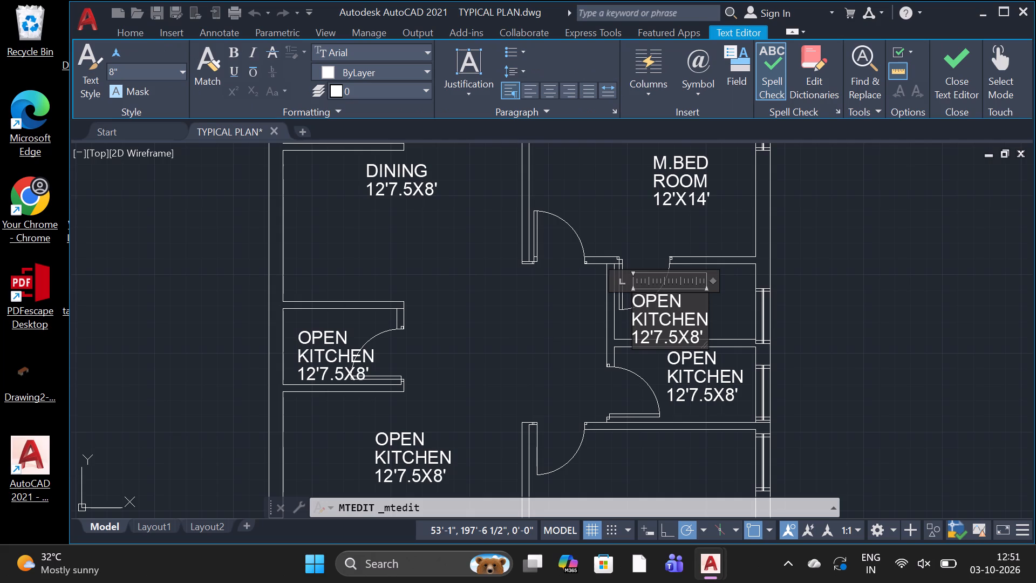
pyautogui.click(706, 336)
pyautogui.click(704, 334)
pyautogui.click(704, 334)
pyautogui.press('BackSpace')
pyautogui.press('BackSpace')
pyautogui.press('BackSpace')
pyautogui.press('BackSpace')
pyautogui.press('BackSpace')
pyautogui.press('BackSpace')
pyautogui.press('BackSpace')
pyautogui.press('BackSpace')
pyautogui.press('BackSpace')
pyautogui.press('BackSpace')
pyautogui.press('BackSpace')
pyautogui.press('BackSpace')
pyautogui.press('BackSpace')
pyautogui.press('BackSpace')
pyautogui.press('BackSpace')
pyautogui.press('BackSpace')
pyautogui.press('BackSpace')
pyautogui.press('BackSpace')
pyautogui.press('BackSpace')
pyautogui.press('BackSpace')
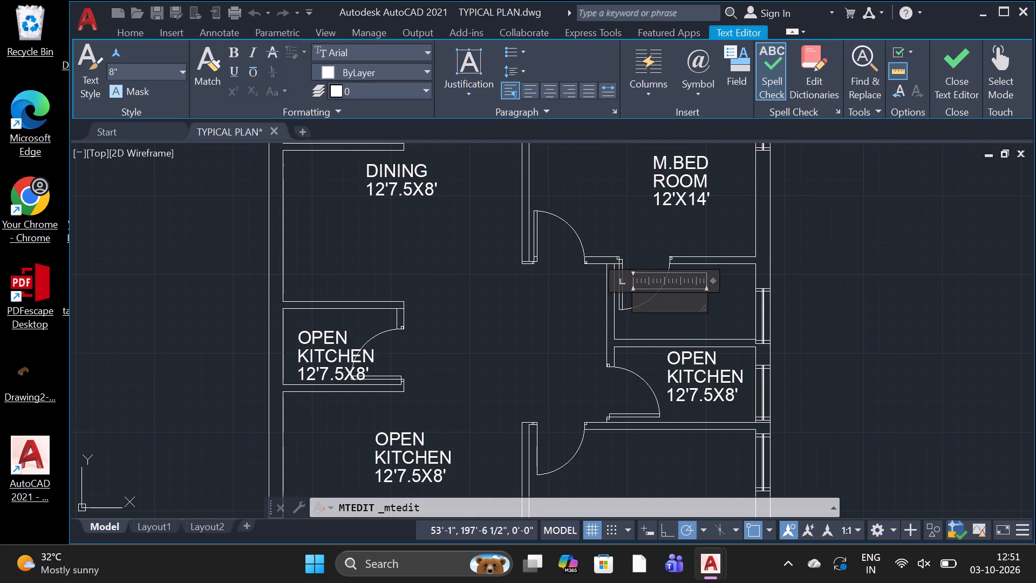
# Enter TOILET with 7'6"X4' on the line below it as this small room's label, and save the text.
pyautogui.write('TOILET')
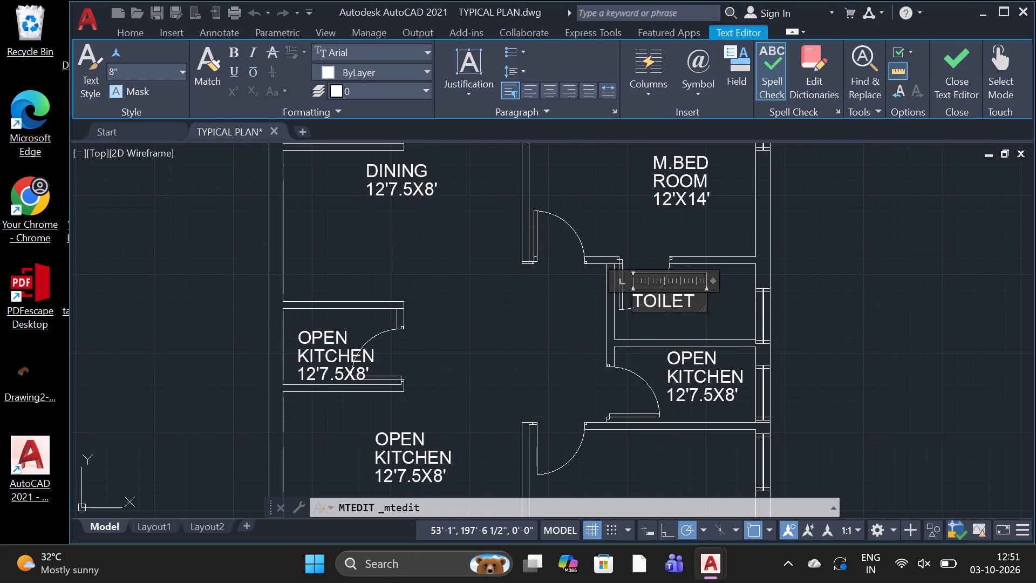
pyautogui.press('Return')
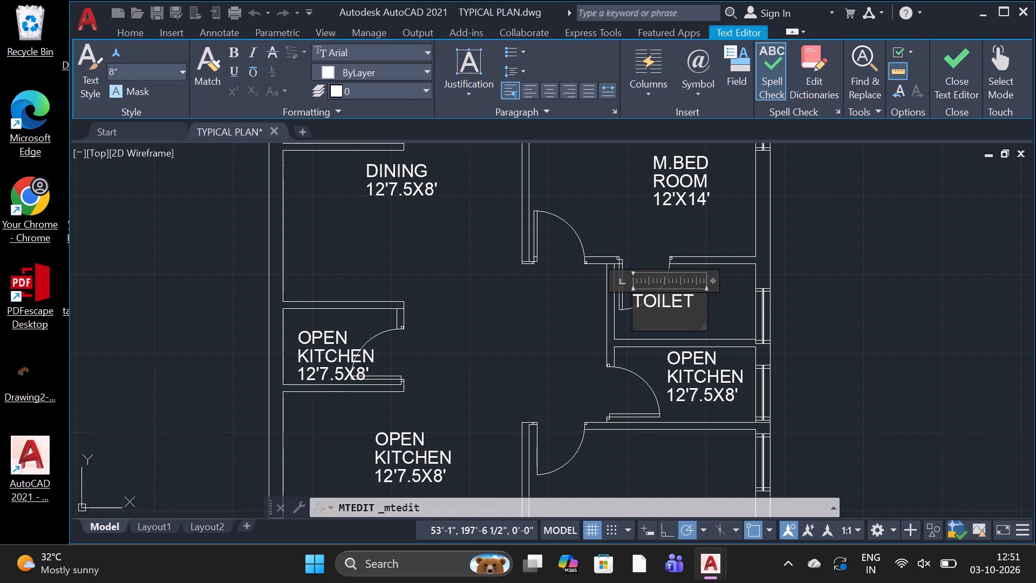
pyautogui.press('7')
pyautogui.press("'")
pyautogui.press('6')
pyautogui.hotkey('shift', '"')
pyautogui.press('x')
pyautogui.press('4')
pyautogui.press("'")
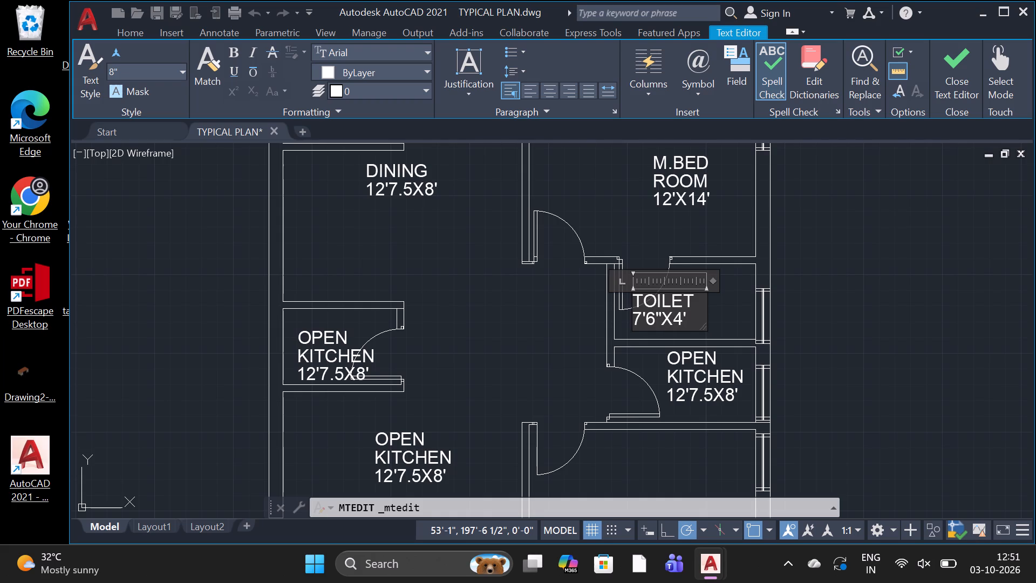
pyautogui.click(744, 314)
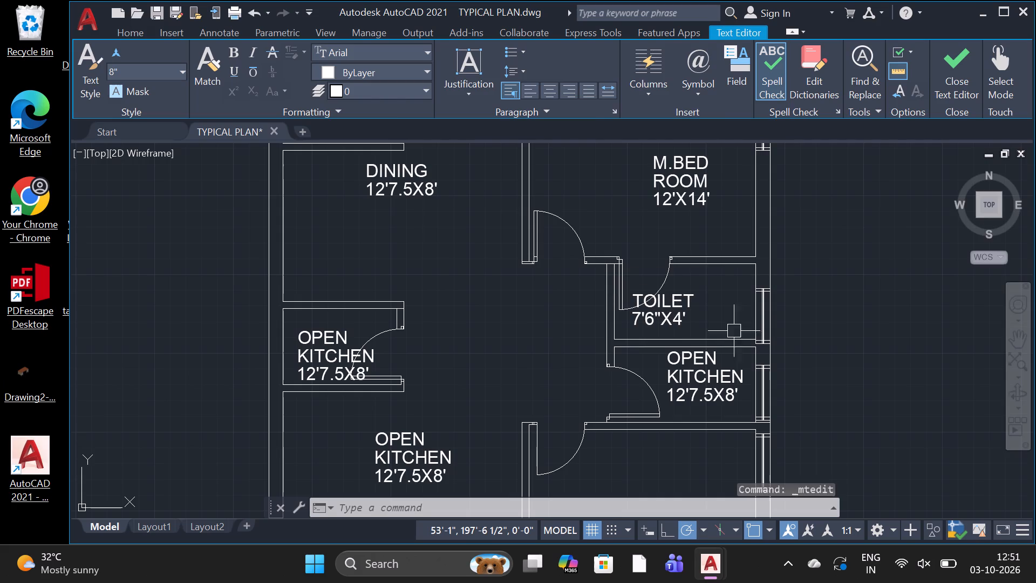
# Delete the OPEN KITCHEN label from the small room directly below the toilet.
pyautogui.click(686, 392)
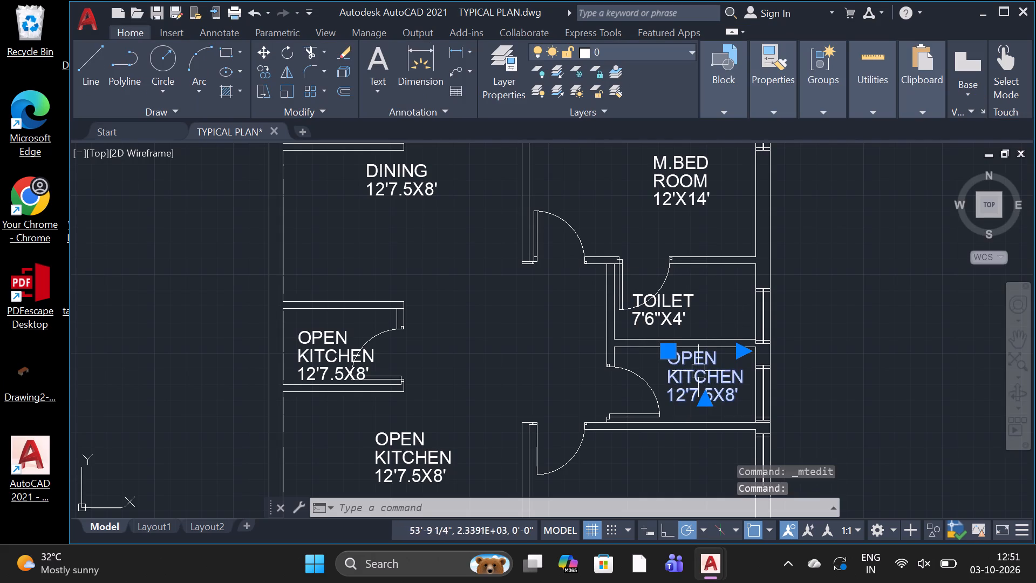
pyautogui.press('Delete')
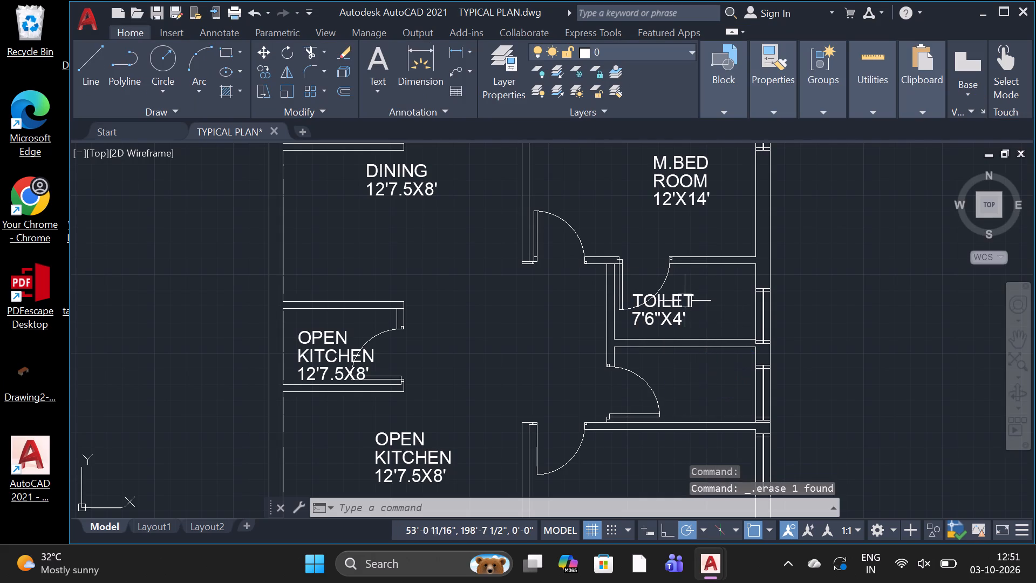
# Copy the TOILET label into the small room below, and place another copy slightly right of and below the original.
pyautogui.click(671, 318)
pyautogui.press('Escape')
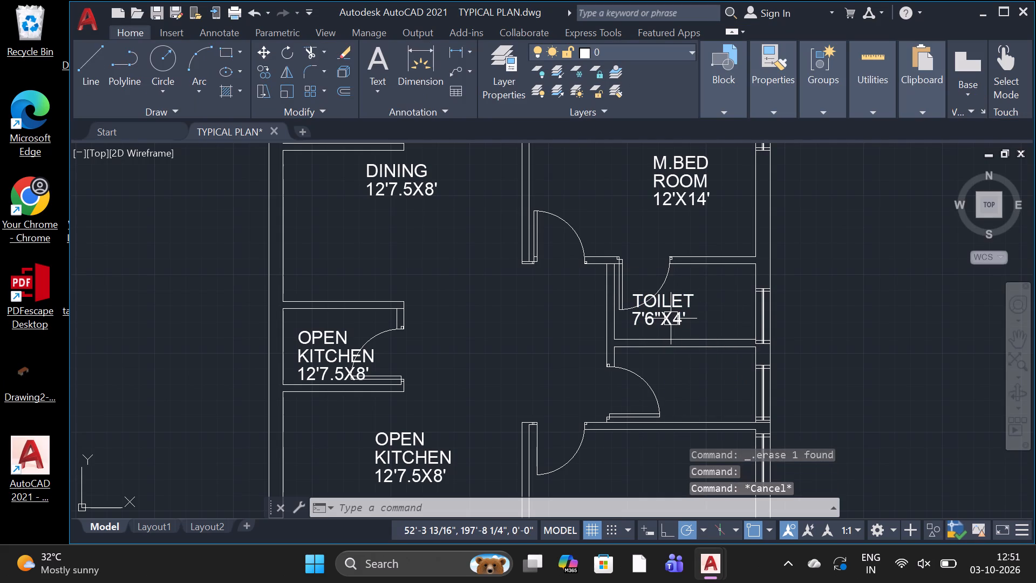
pyautogui.write('C0')
pyautogui.press('space')
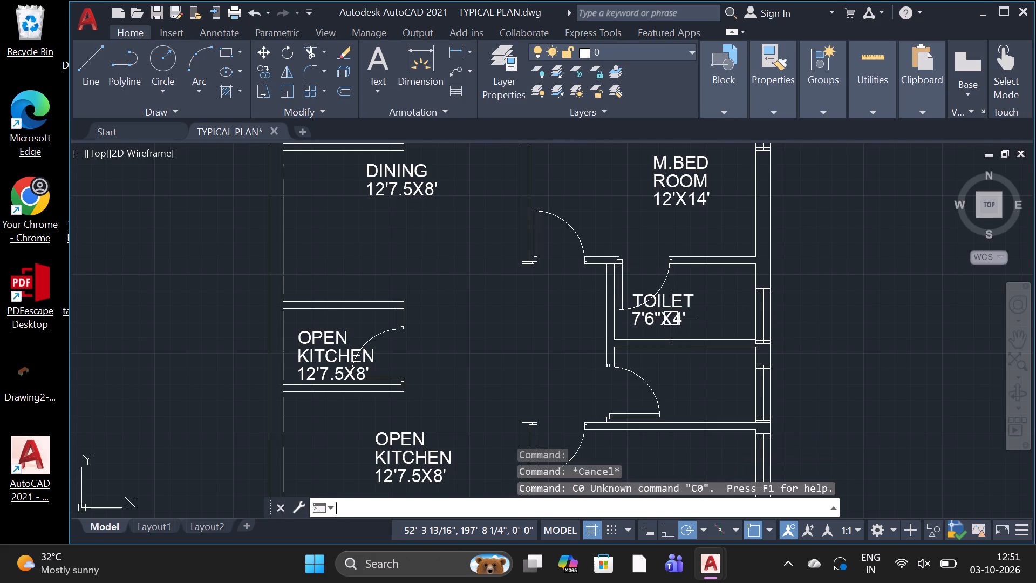
pyautogui.write('CO')
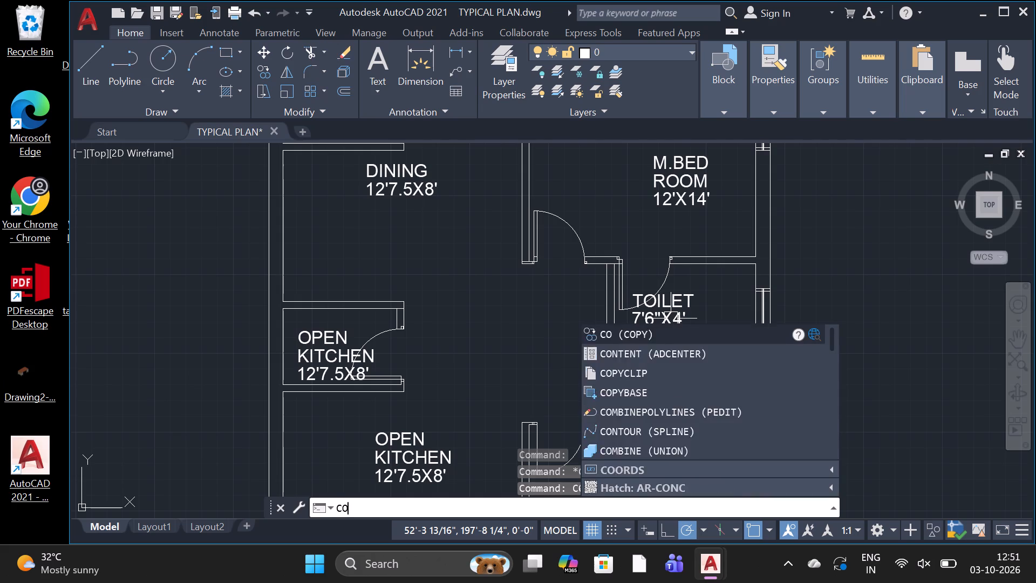
pyautogui.press('space')
pyautogui.click(670, 318)
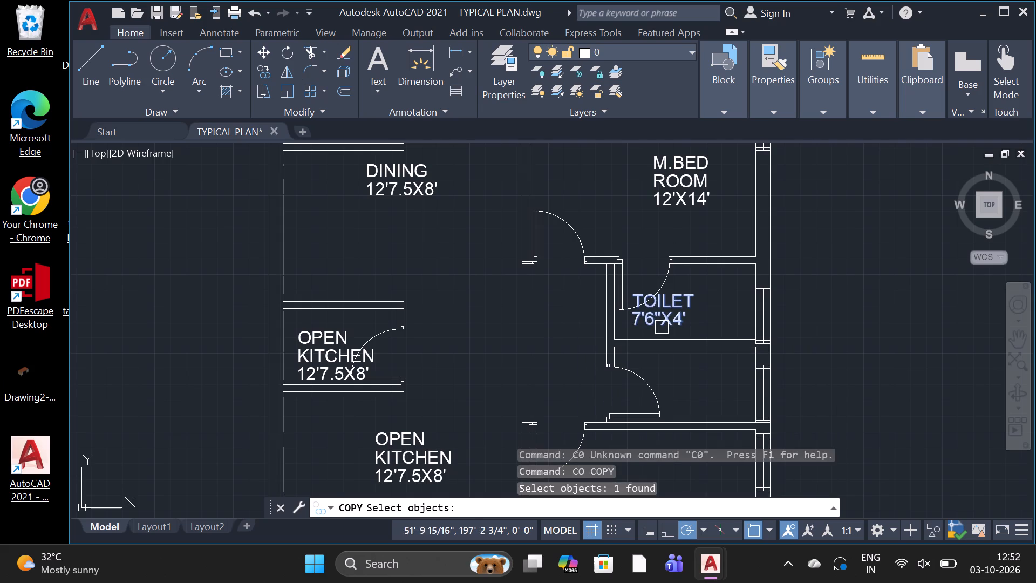
pyautogui.click(662, 323)
pyautogui.click(664, 320)
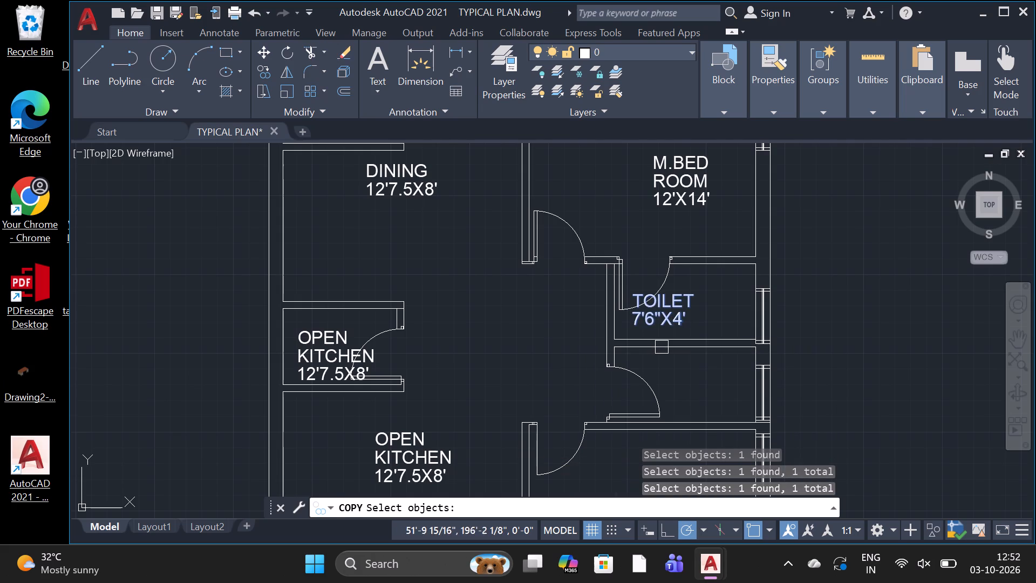
pyautogui.press('space')
pyautogui.click(666, 309)
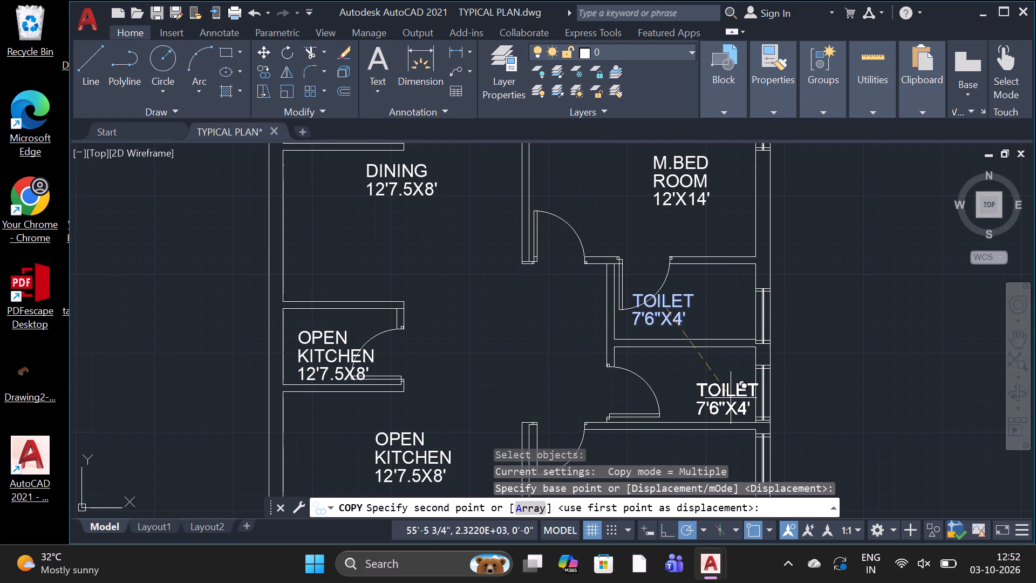
pyautogui.click(730, 397)
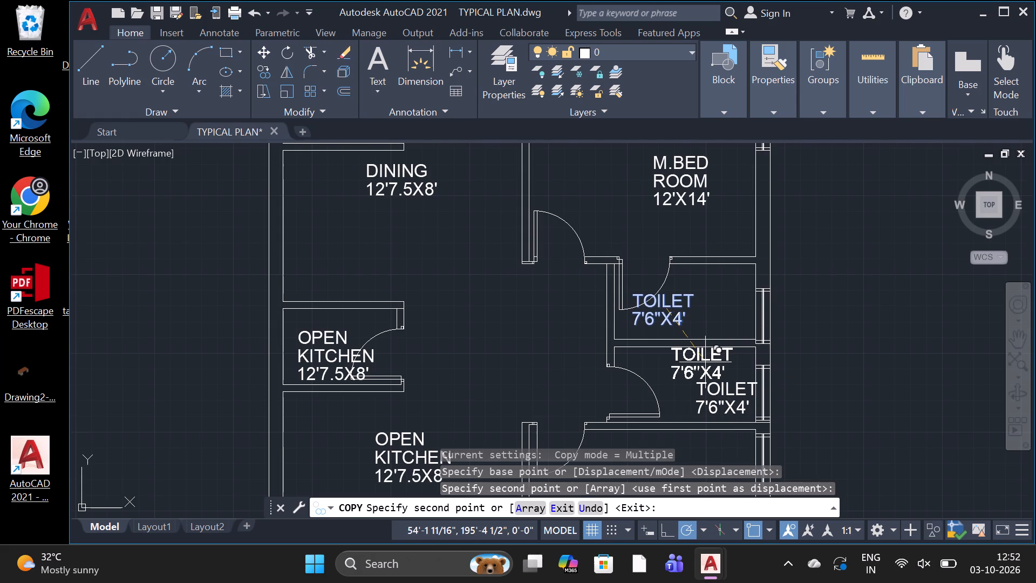
pyautogui.click(701, 320)
pyautogui.press('Escape')
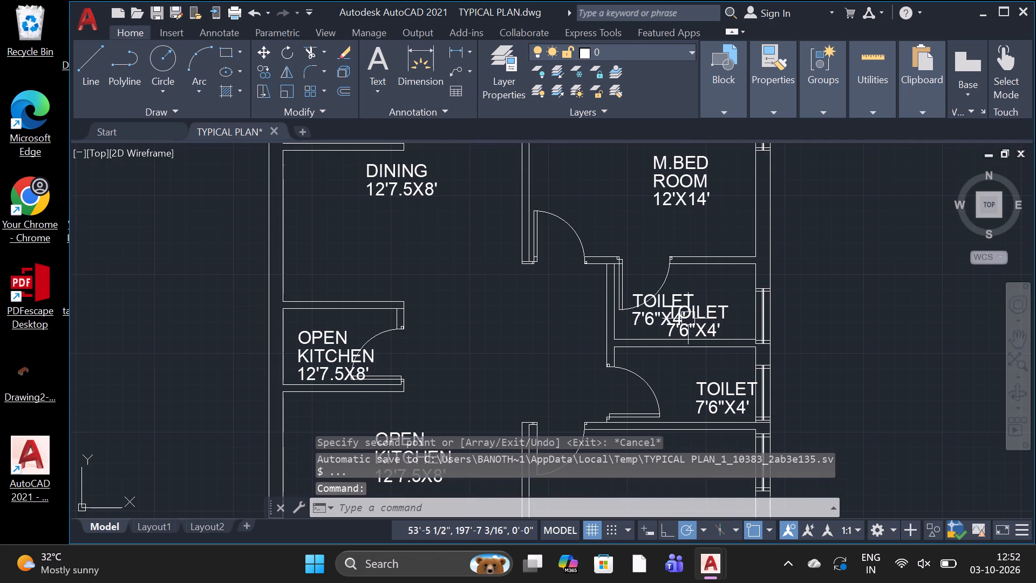
# Delete the original TOILET label that overlaps its copy in the upper toilet.
pyautogui.click(647, 315)
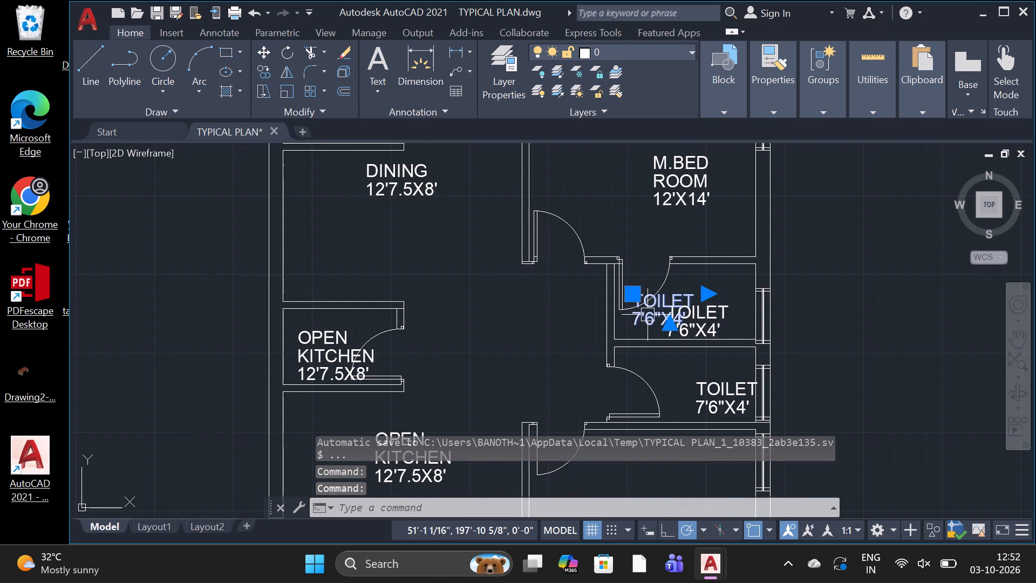
pyautogui.press('Delete')
pyautogui.scroll(-2, 653, 309)
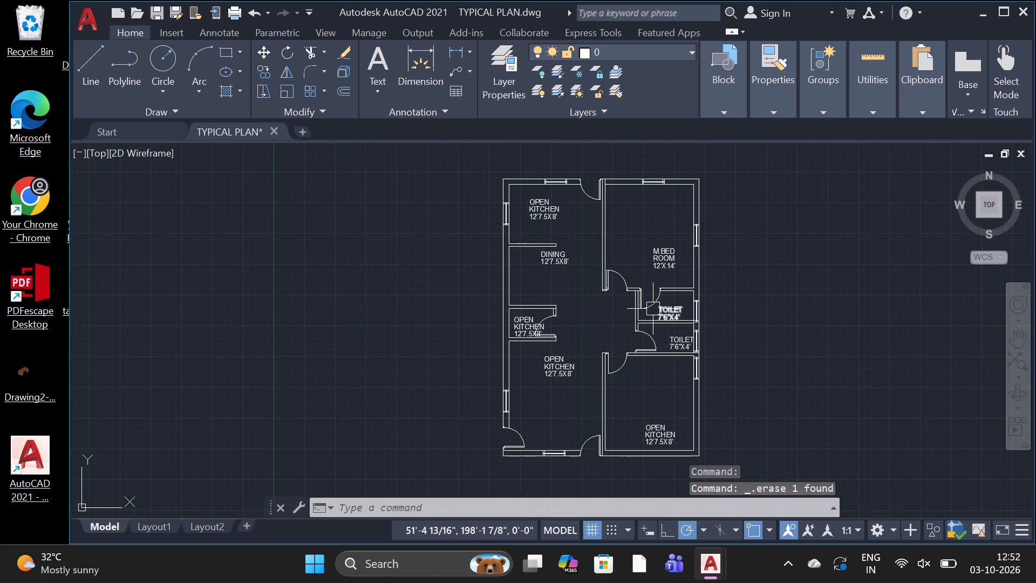
# Replace the OPEN KITCHEN label in the small room below DINING with POOJA and 6'X4' on the line below it.
pyautogui.scroll(1, 574, 374)
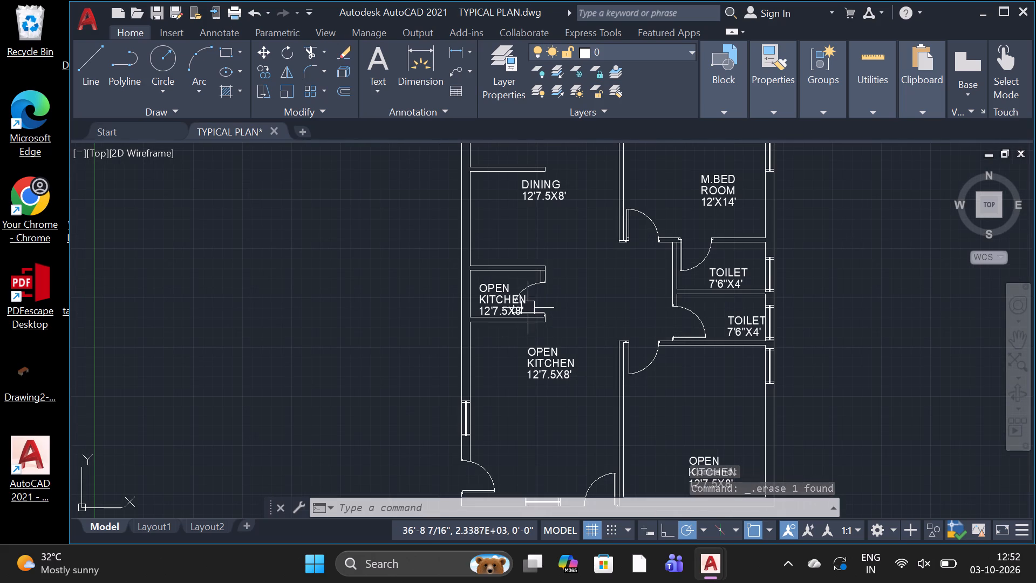
pyautogui.click(513, 305)
pyautogui.doubleClick(512, 303)
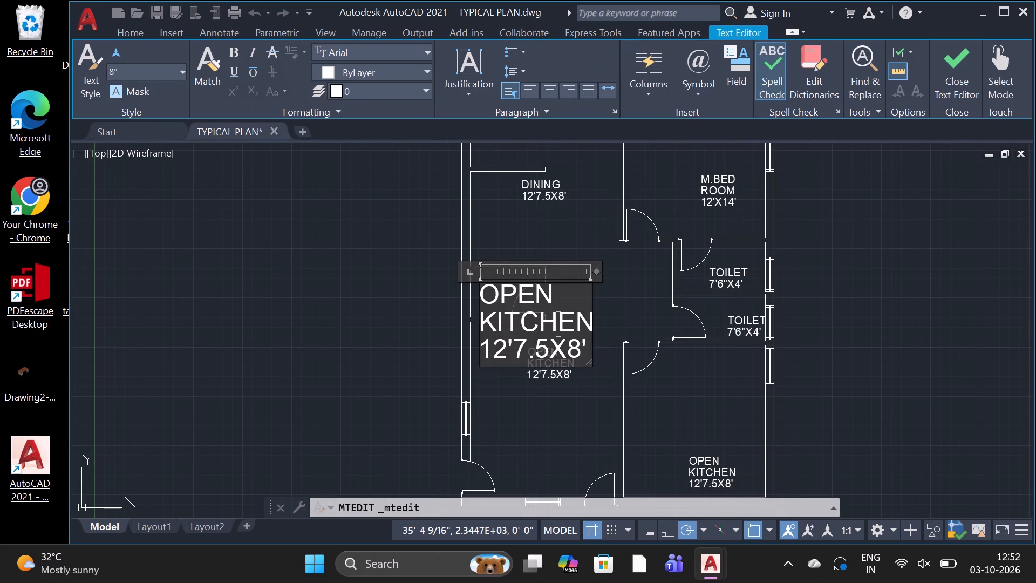
pyautogui.click(588, 354)
pyautogui.press('BackSpace')
pyautogui.press('BackSpace')
pyautogui.press('BackSpace')
pyautogui.press('BackSpace')
pyautogui.press('BackSpace')
pyautogui.press('BackSpace')
pyautogui.press('BackSpace')
pyautogui.press('BackSpace')
pyautogui.press('BackSpace')
pyautogui.press('BackSpace')
pyautogui.press('BackSpace')
pyautogui.press('BackSpace')
pyautogui.press('BackSpace')
pyautogui.press('BackSpace')
pyautogui.press('BackSpace')
pyautogui.press('BackSpace')
pyautogui.press('BackSpace')
pyautogui.press('BackSpace')
pyautogui.press('BackSpace')
pyautogui.press('BackSpace')
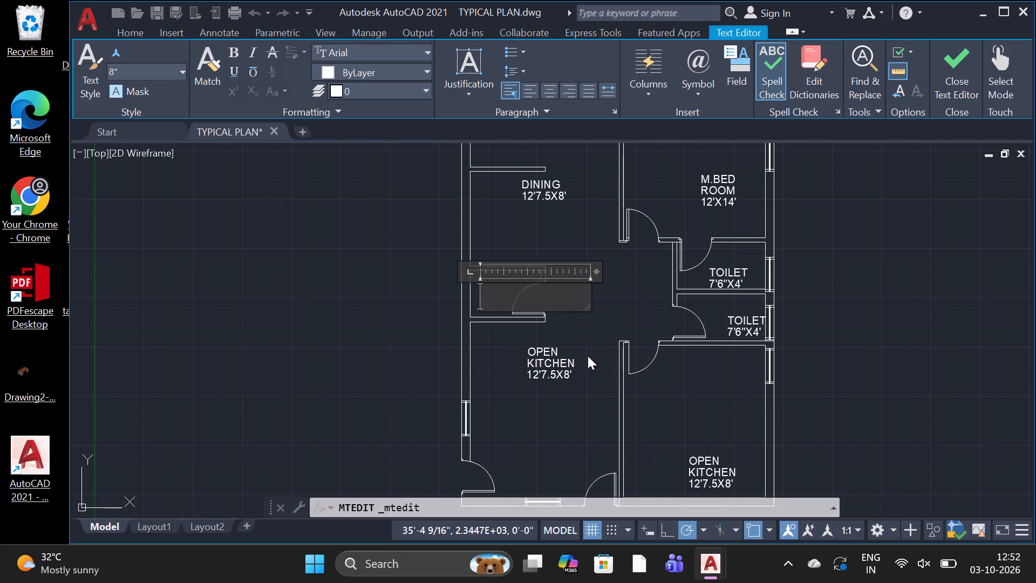
pyautogui.press('p')
pyautogui.write('OOJA')
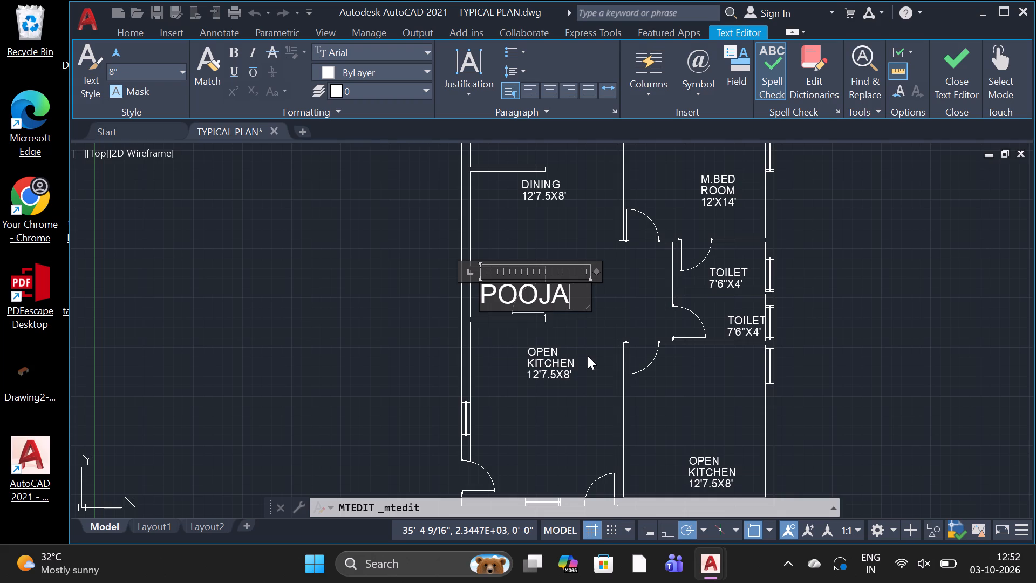
pyautogui.press('Return')
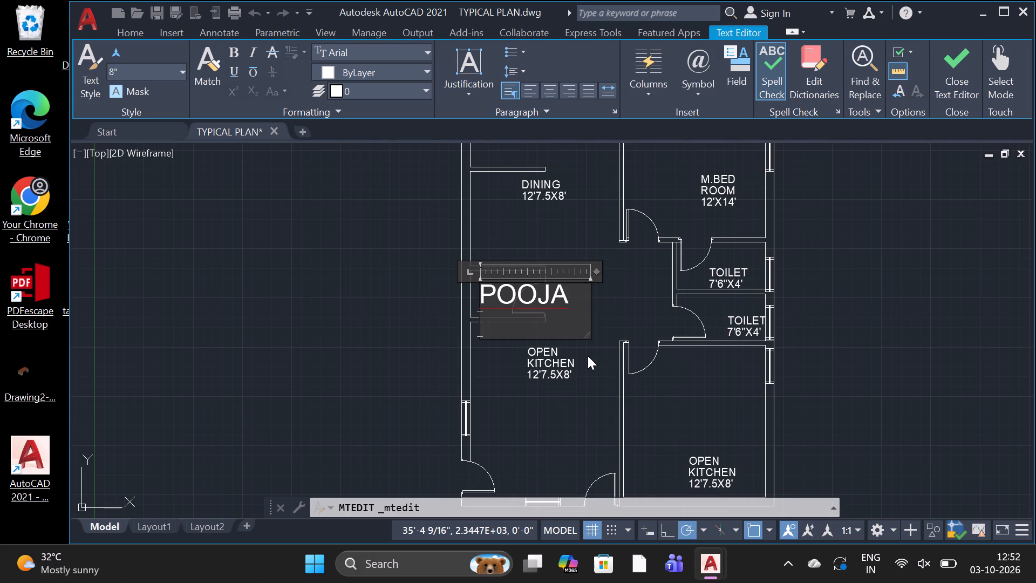
pyautogui.press('6')
pyautogui.press("'")
pyautogui.press('x')
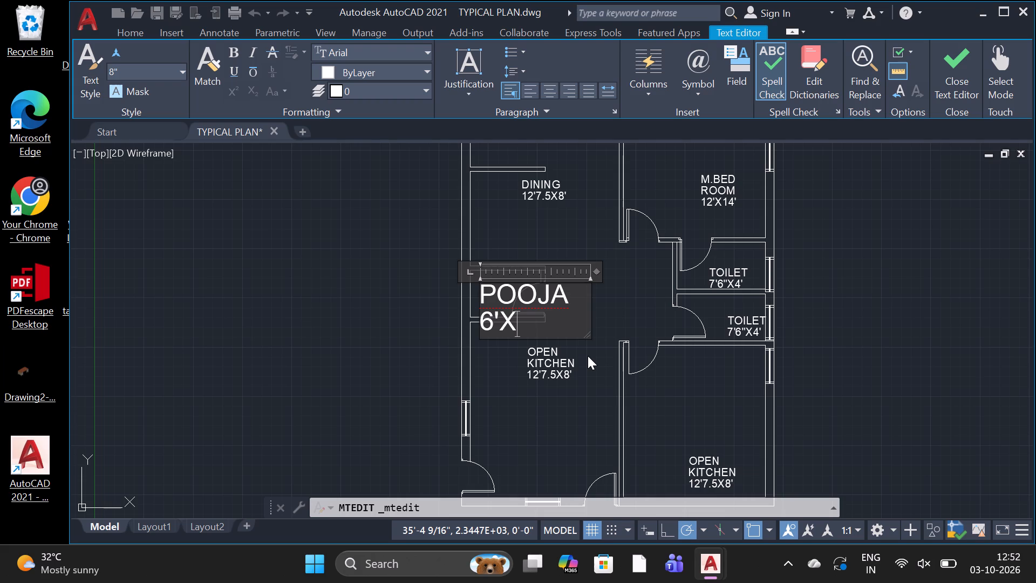
pyautogui.write("4'")
pyautogui.rightClick(588, 356)
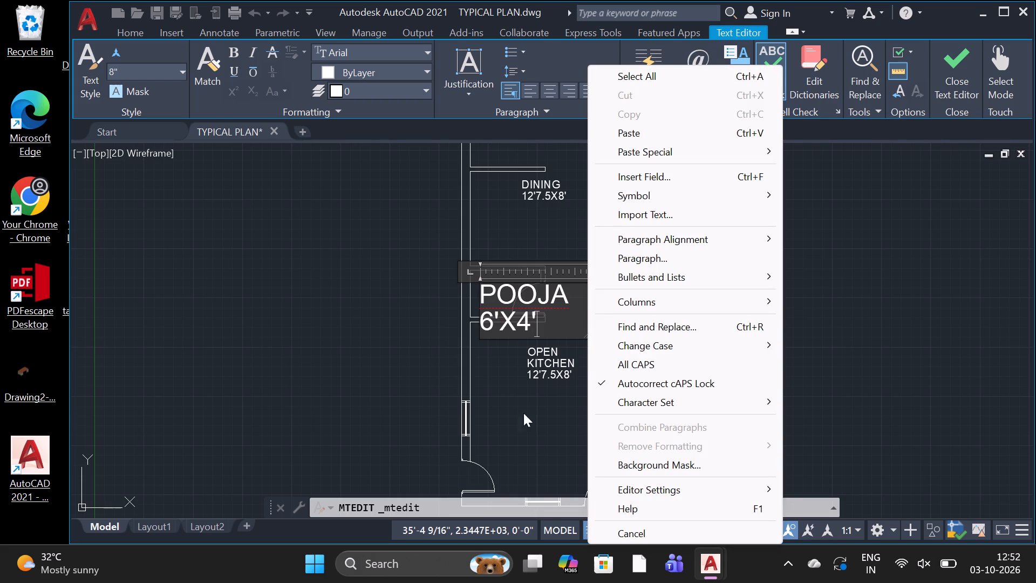
pyautogui.click(509, 424)
# Replace the whole OPEN KITCHEN label text in the large room below POOJA with the name LIVING ROOM.
pyautogui.click(544, 361)
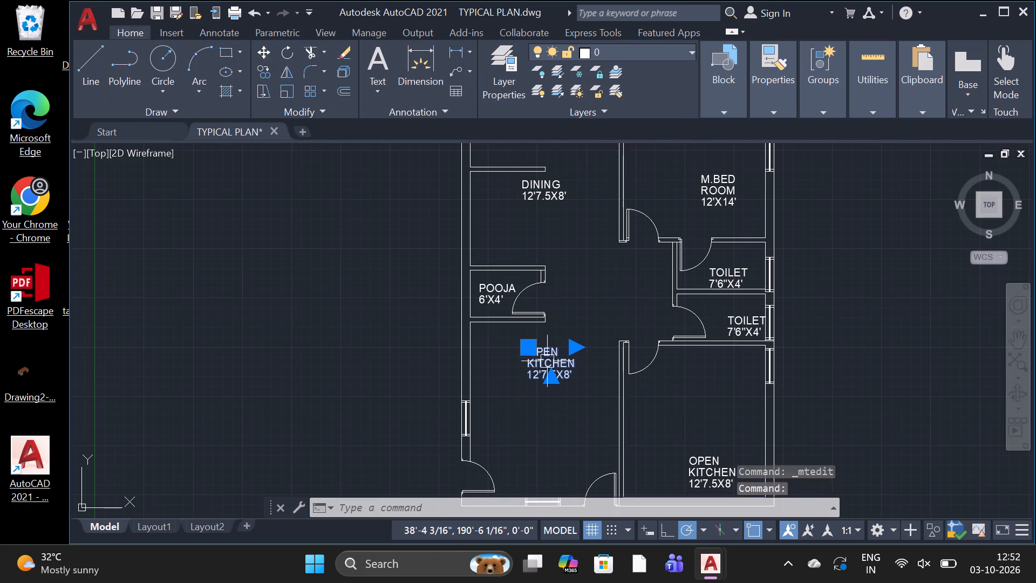
pyautogui.click(550, 361)
pyautogui.click(553, 361)
pyautogui.tripleClick(557, 361)
pyautogui.click(558, 361)
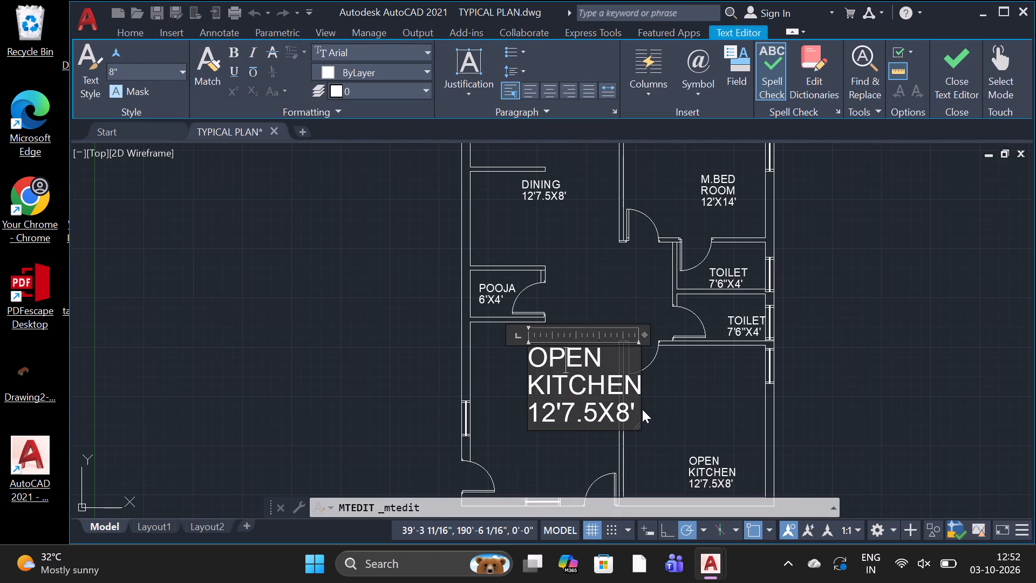
pyautogui.click(636, 411)
pyautogui.press('BackSpace')
pyautogui.press('BackSpace')
pyautogui.press('BackSpace')
pyautogui.press('BackSpace')
pyautogui.press('BackSpace')
pyautogui.press('BackSpace')
pyautogui.press('BackSpace')
pyautogui.press('BackSpace')
pyautogui.press('BackSpace')
pyautogui.press('BackSpace')
pyautogui.press('BackSpace')
pyautogui.press('BackSpace')
pyautogui.press('BackSpace')
pyautogui.press('BackSpace')
pyautogui.press('BackSpace')
pyautogui.press('BackSpace')
pyautogui.press('BackSpace')
pyautogui.press('BackSpace')
pyautogui.press('BackSpace')
pyautogui.press('BackSpace')
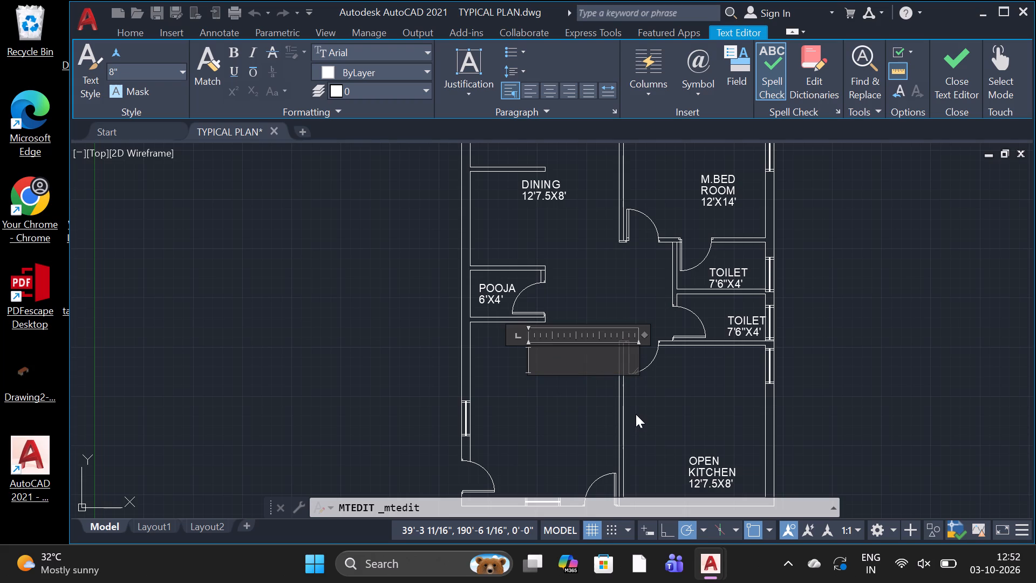
pyautogui.write('LIVING')
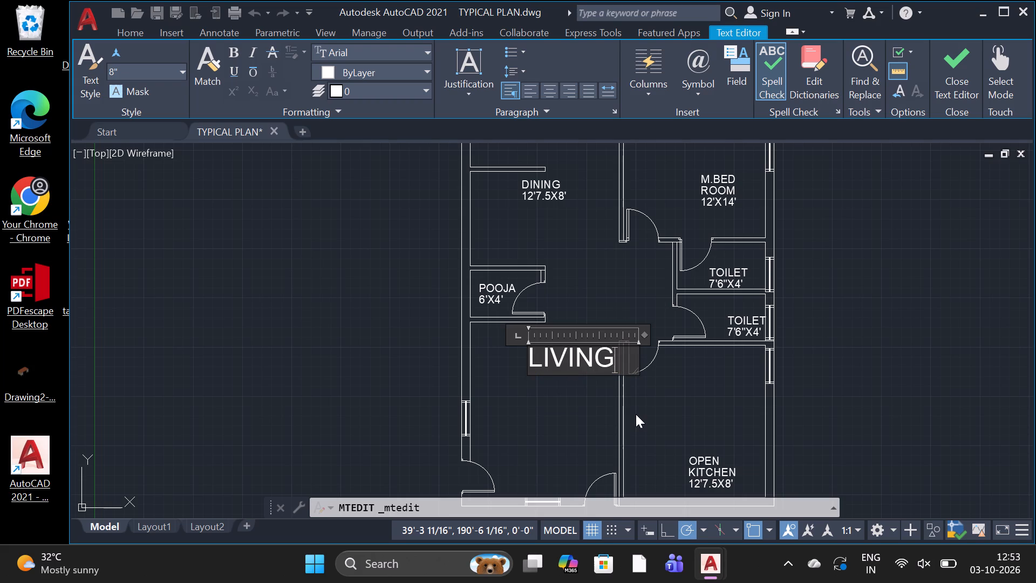
pyautogui.press('space')
pyautogui.write('ROOM')
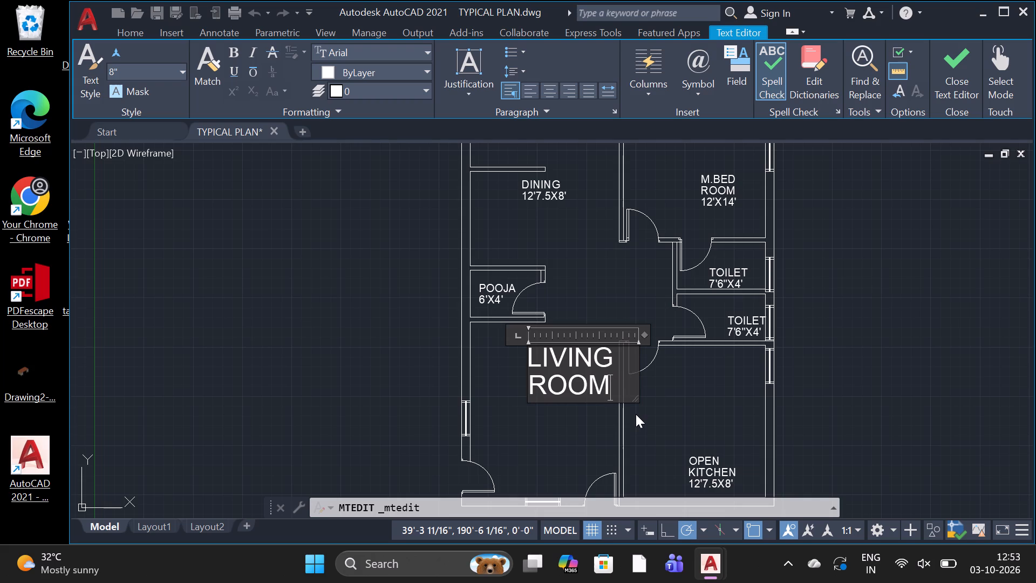
# Add a size line starting with 12'7.5X1 below the LIVING ROOM name in the same label.
pyautogui.press('Return')
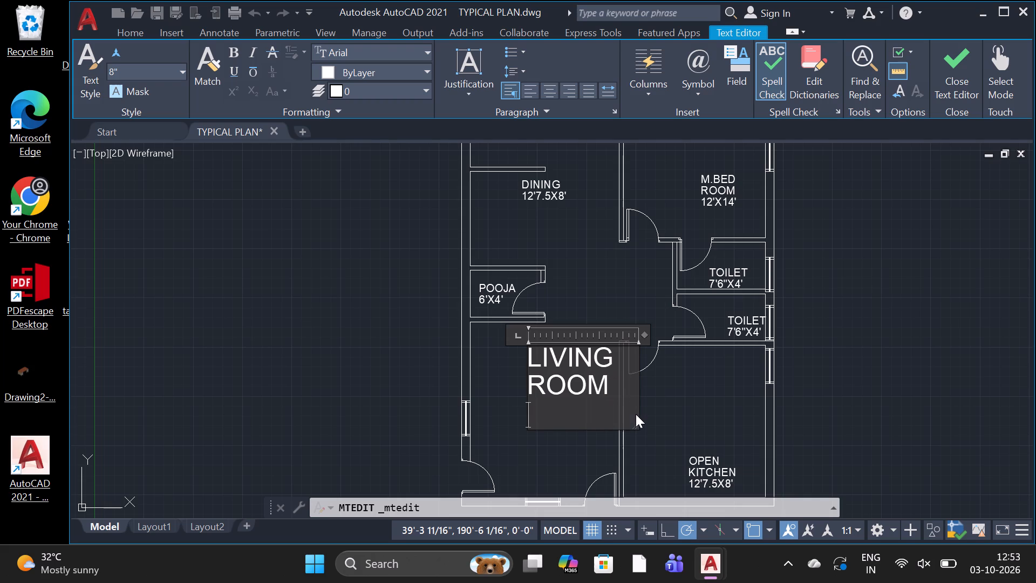
pyautogui.write('12')
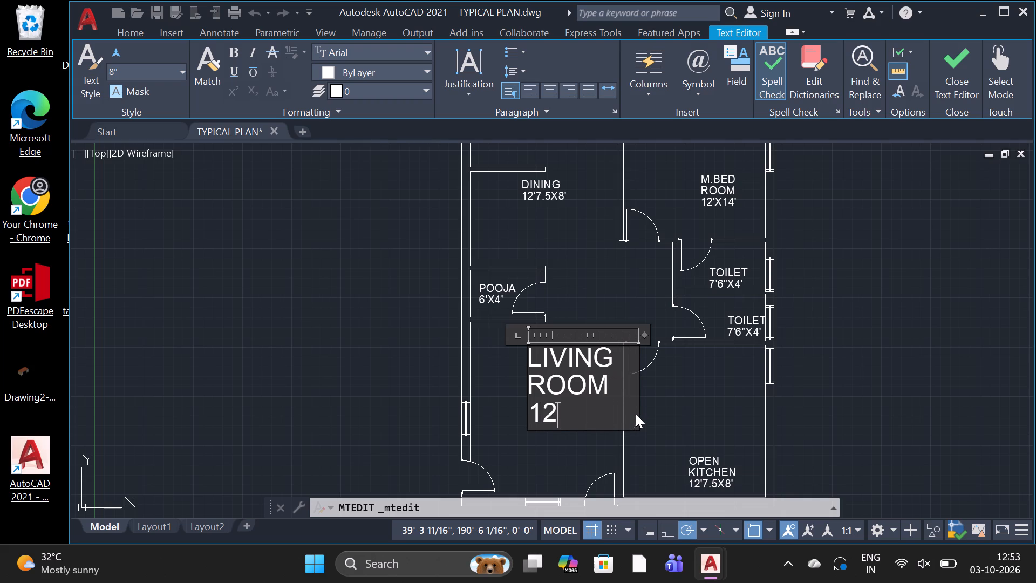
pyautogui.press("'")
pyautogui.press('7')
pyautogui.press('.')
pyautogui.press('5')
pyautogui.press('x')
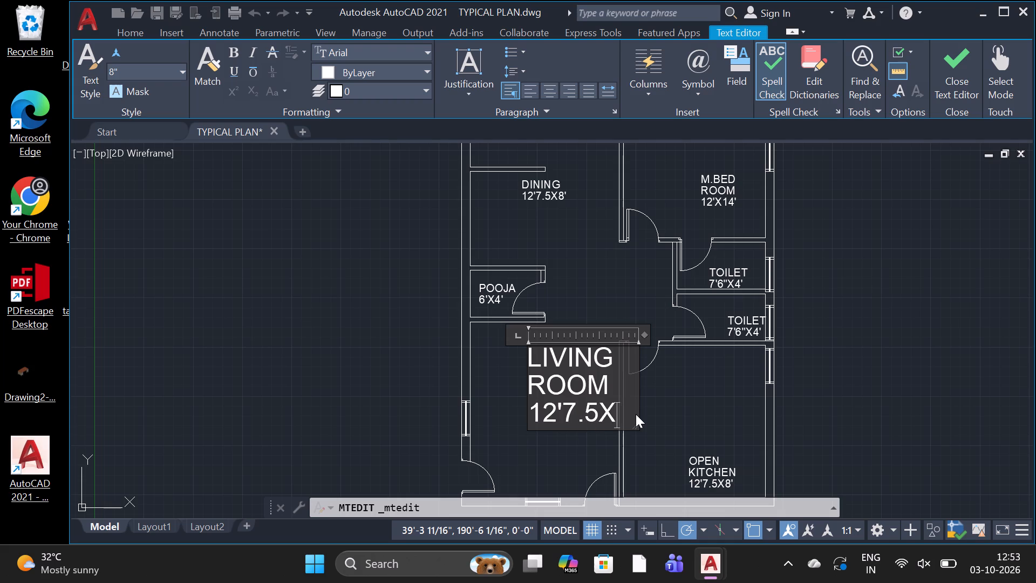
pyautogui.press('`')
pyautogui.press('BackSpace')
pyautogui.press('1')
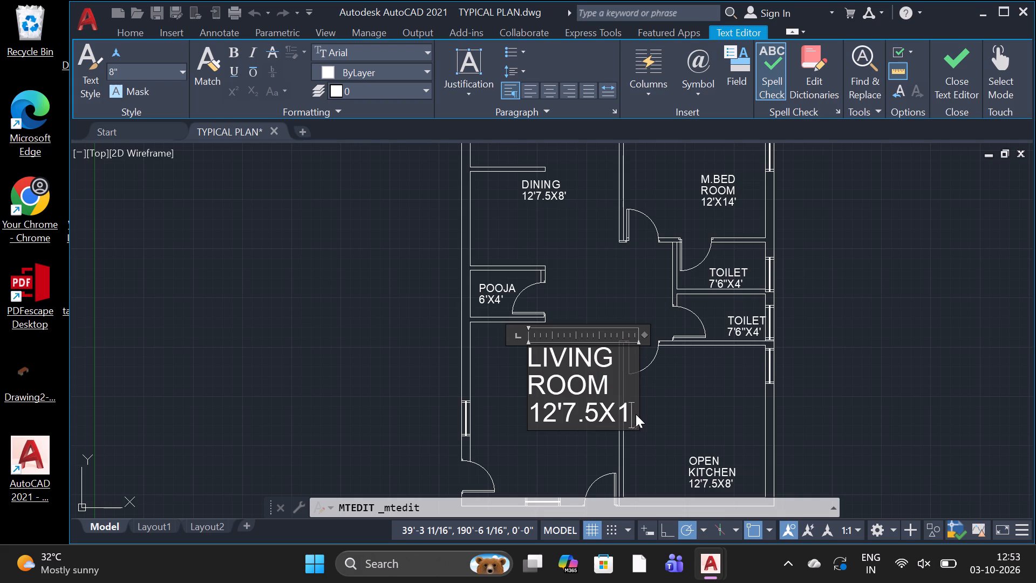
# Complete the living room label's size line so it reads 12'7.5X14'10.5.
pyautogui.press('4')
pyautogui.press("'")
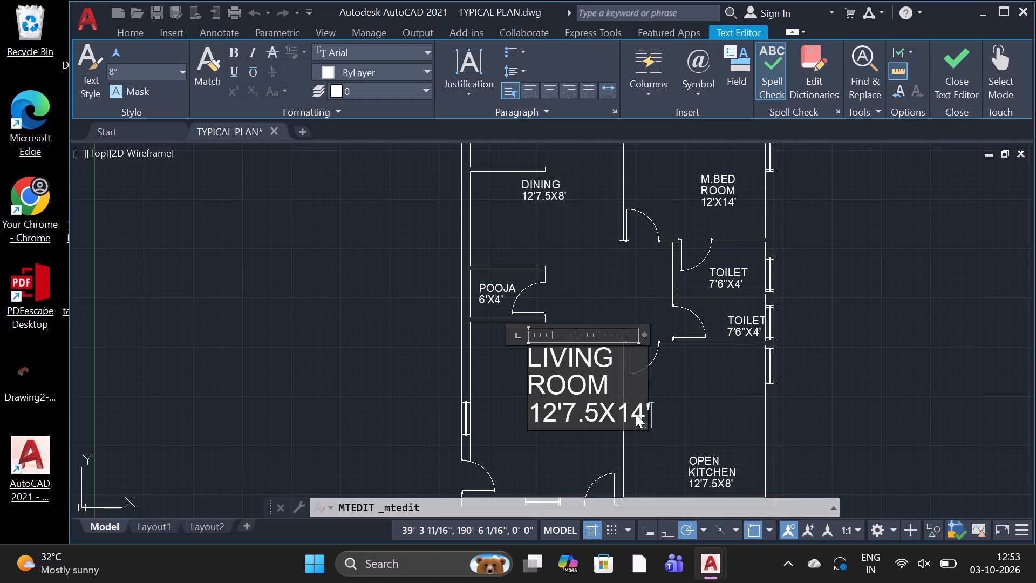
pyautogui.write('10.5')
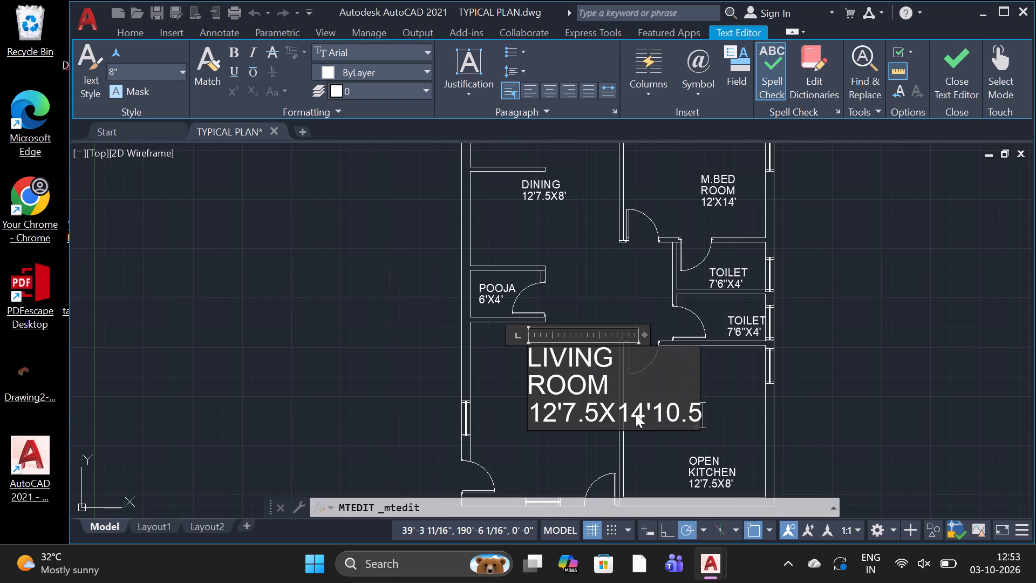
pyautogui.click(649, 451)
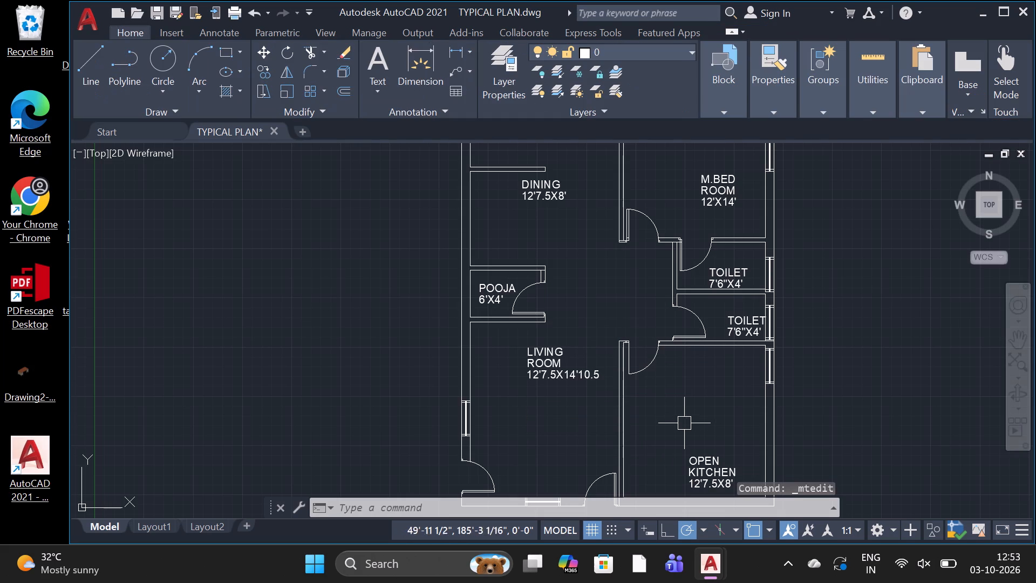
# Replace the OPEN KITCHEN label text in the room below the toilets with BED ROOM and 12'X12'10.5 on the line beneath.
pyautogui.scroll(-1, 687, 421)
pyautogui.scroll(3, 701, 462)
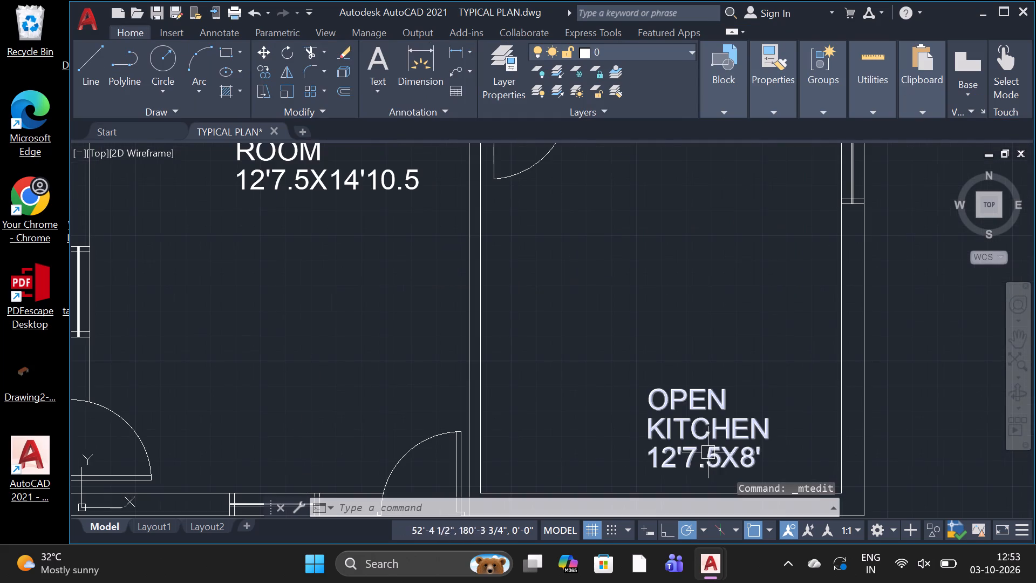
pyautogui.click(709, 451)
pyautogui.doubleClick(752, 444)
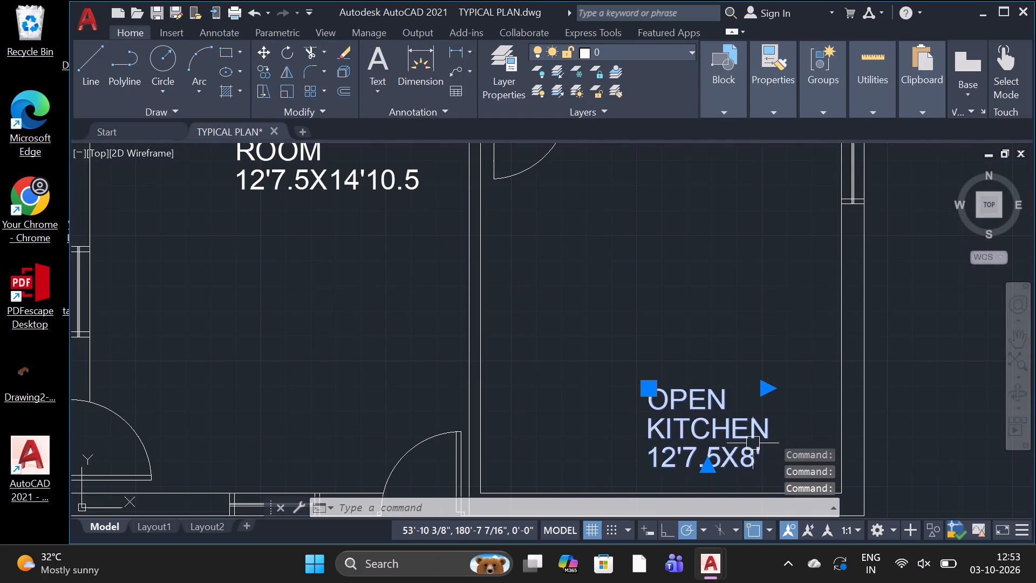
pyautogui.doubleClick(735, 436)
pyautogui.click(734, 437)
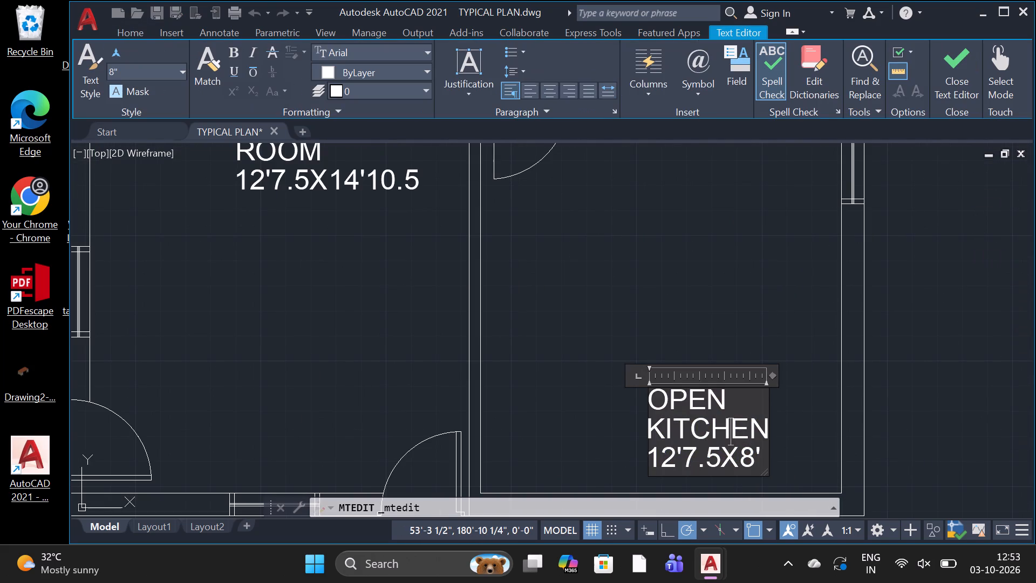
pyautogui.click(764, 453)
pyautogui.press('BackSpace')
pyautogui.press('BackSpace')
pyautogui.press('BackSpace')
pyautogui.press('BackSpace')
pyautogui.press('BackSpace')
pyautogui.press('BackSpace')
pyautogui.press('BackSpace')
pyautogui.press('BackSpace')
pyautogui.press('BackSpace')
pyautogui.press('BackSpace')
pyautogui.press('BackSpace')
pyautogui.press('BackSpace')
pyautogui.press('BackSpace')
pyautogui.press('BackSpace')
pyautogui.press('BackSpace')
pyautogui.press('BackSpace')
pyautogui.press('BackSpace')
pyautogui.press('BackSpace')
pyautogui.press('BackSpace')
pyautogui.press('BackSpace')
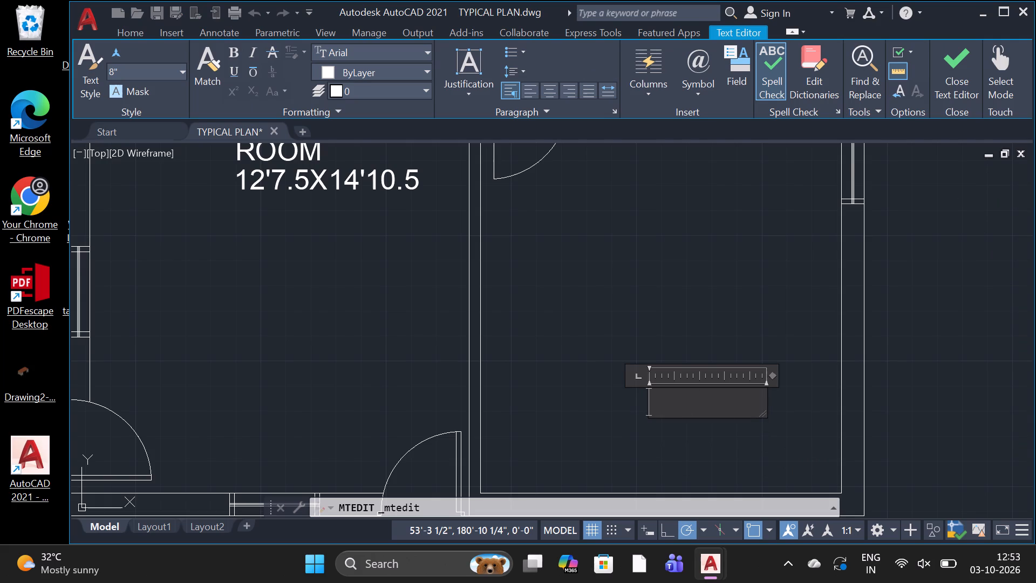
pyautogui.write('BED ROOM')
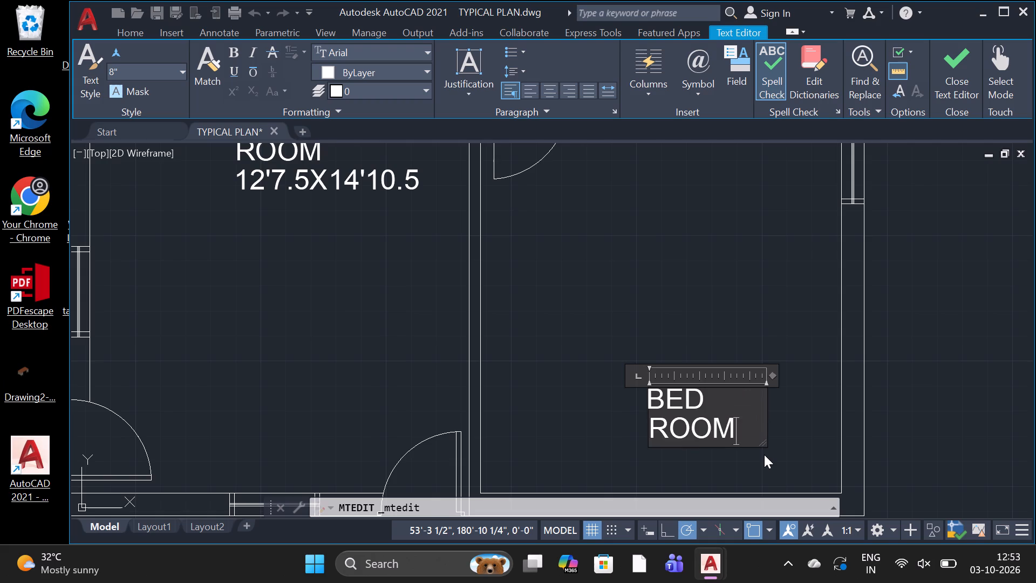
pyautogui.press('Return')
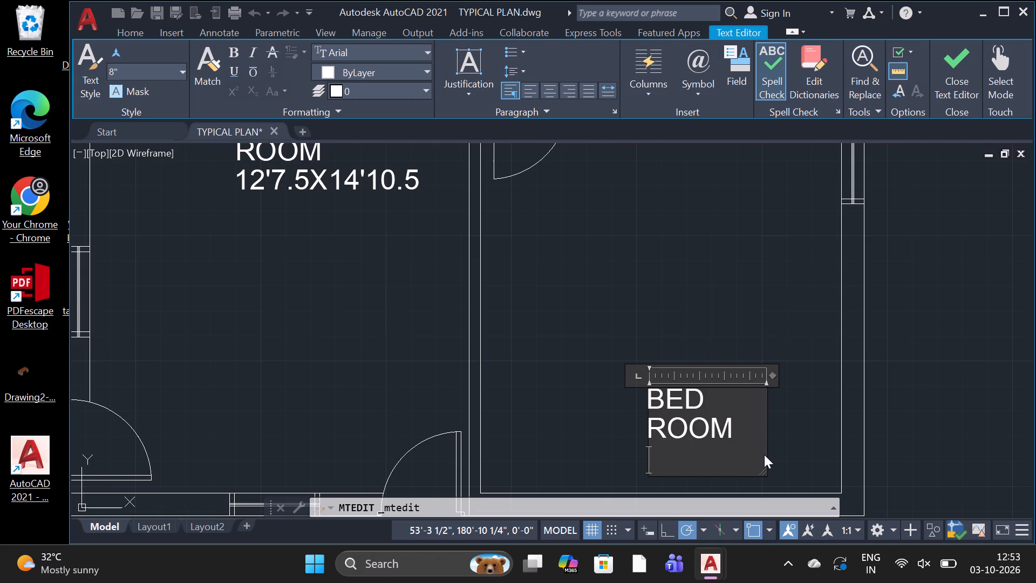
pyautogui.write("12'")
pyautogui.press('x')
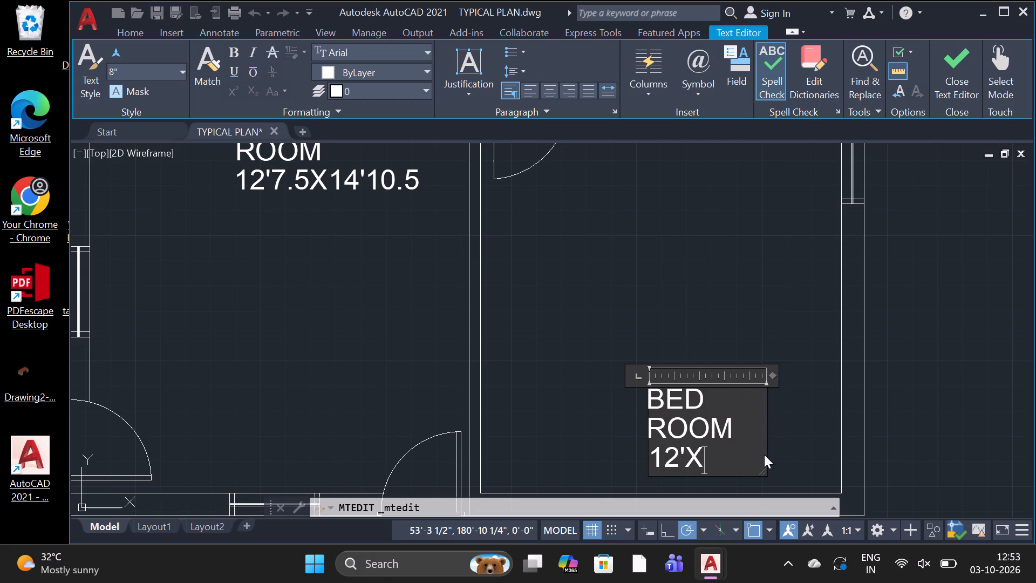
pyautogui.write('12')
pyautogui.press("'")
pyautogui.write('10.')
pyautogui.press('5')
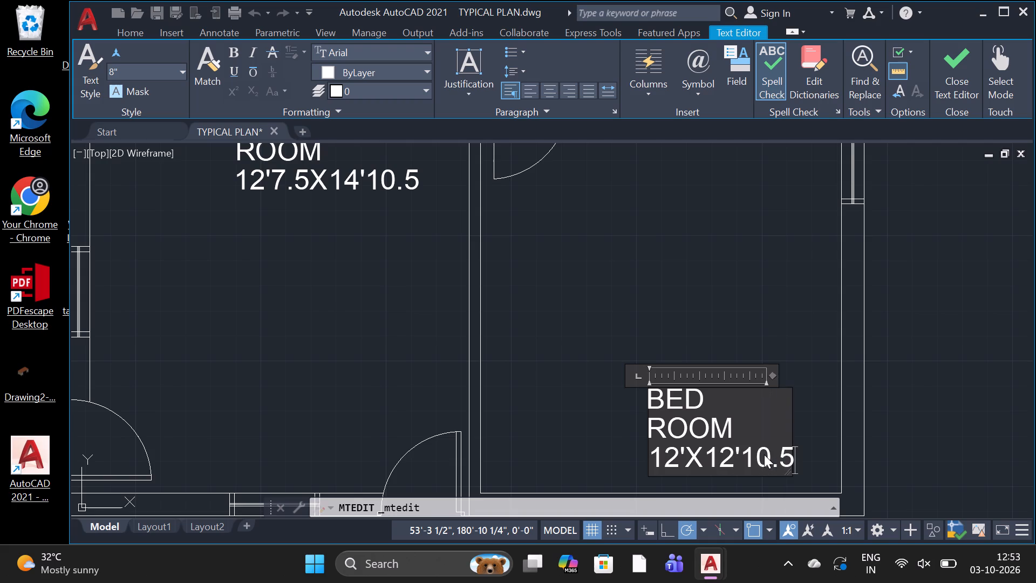
pyautogui.click(796, 416)
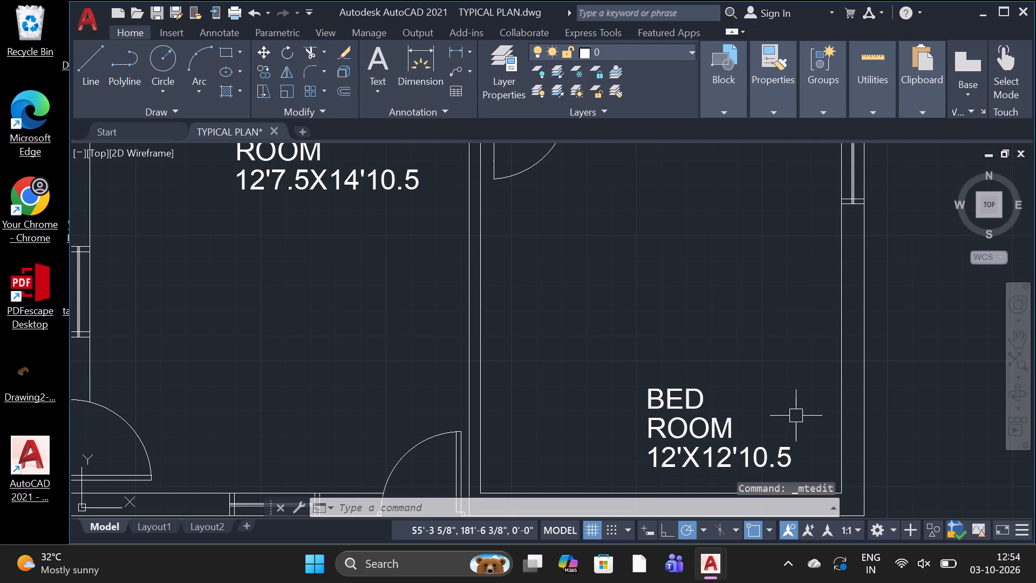
# Insert the North Arrow block from DesignCenter's Landscaping.dwg at scale 1 in the empty area left of the floor plan.
pyautogui.scroll(-4, 796, 413)
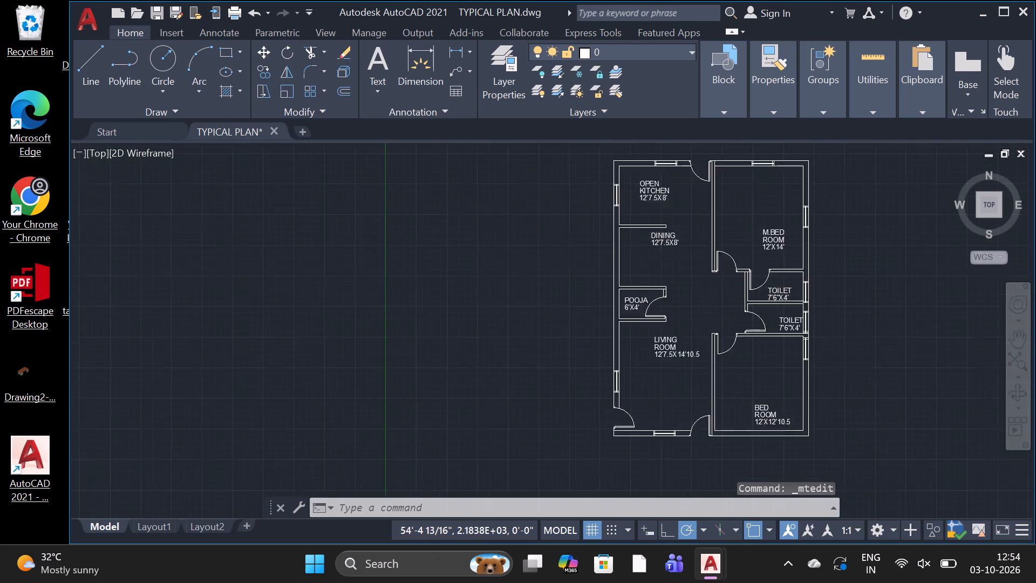
pyautogui.scroll(2, 744, 297)
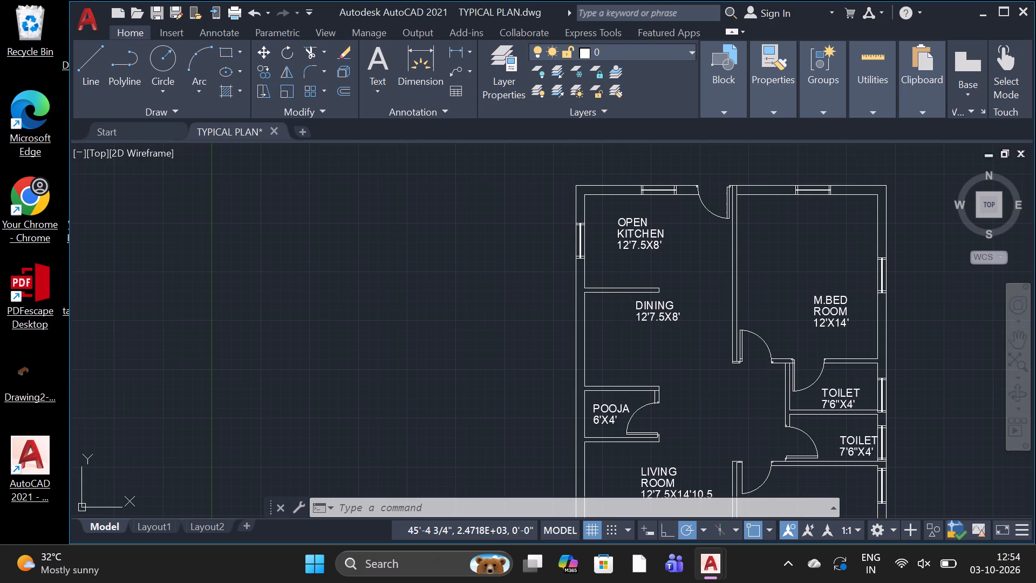
pyautogui.write('DC')
pyautogui.press('space')
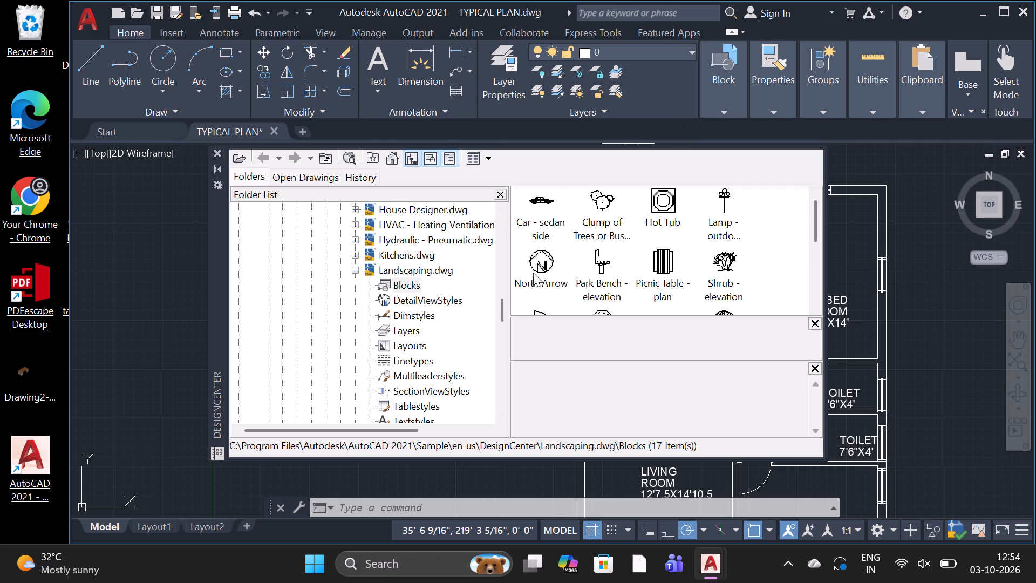
pyautogui.click(549, 275)
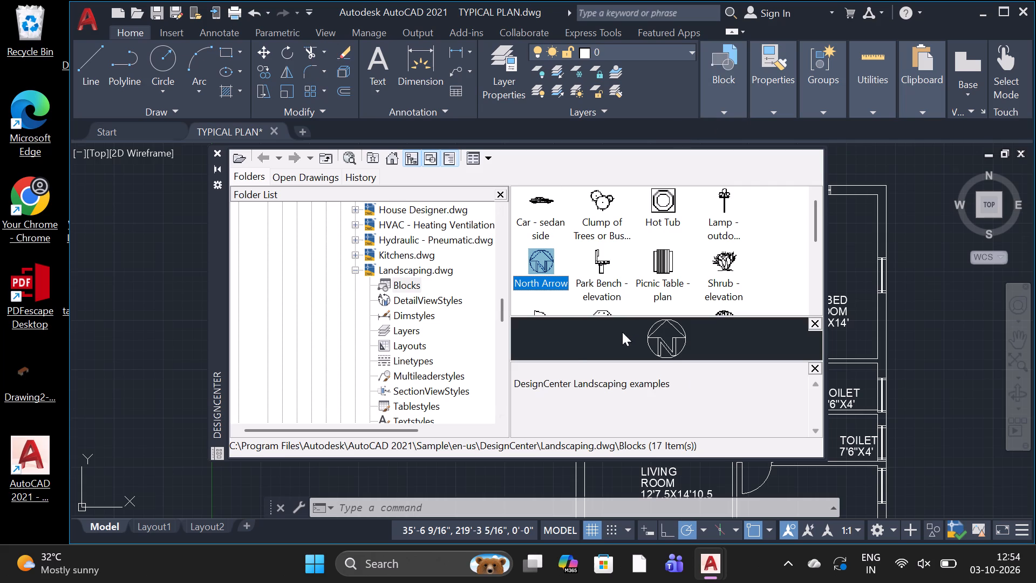
pyautogui.doubleClick(547, 266)
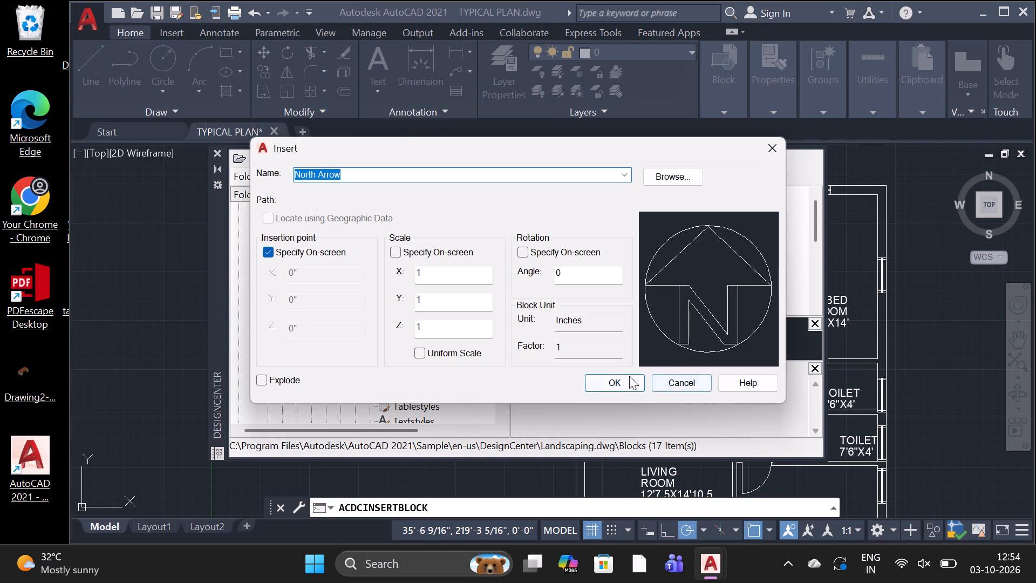
pyautogui.click(629, 376)
pyautogui.click(176, 327)
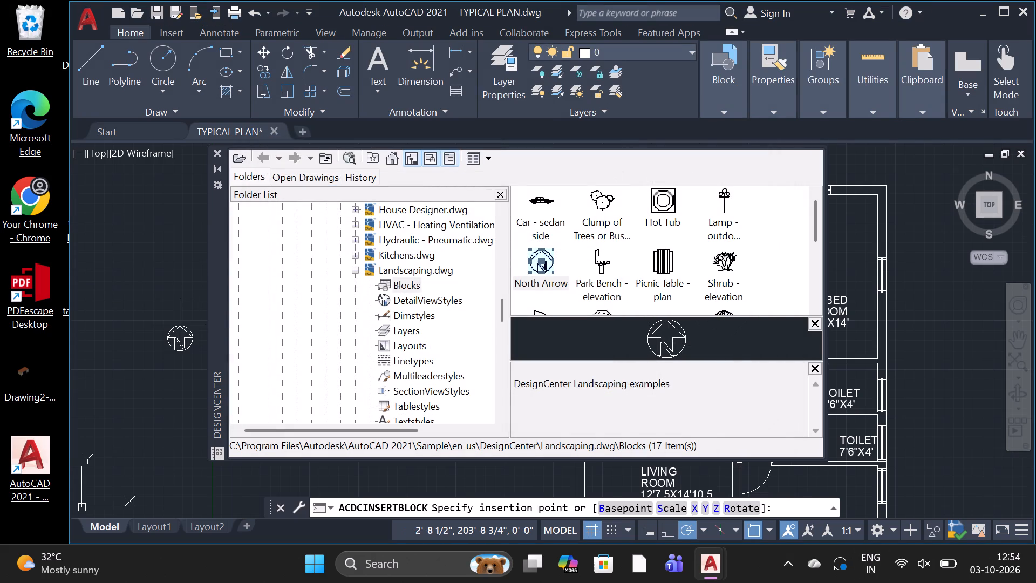
# Insert the Car - sedan side block from Landscaping.dwg at scale 1, above the north arrow.
pyautogui.doubleClick(529, 214)
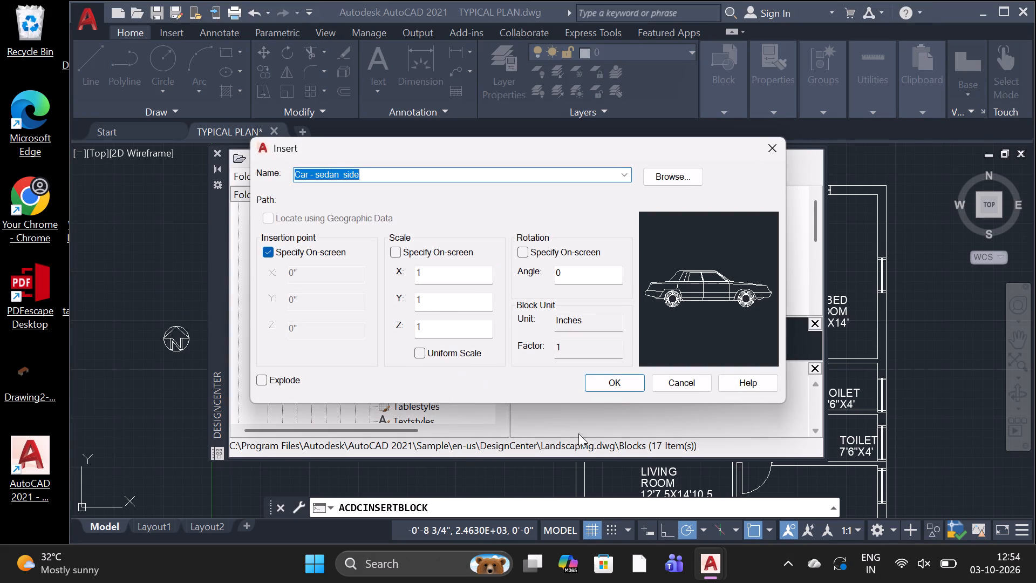
pyautogui.click(621, 381)
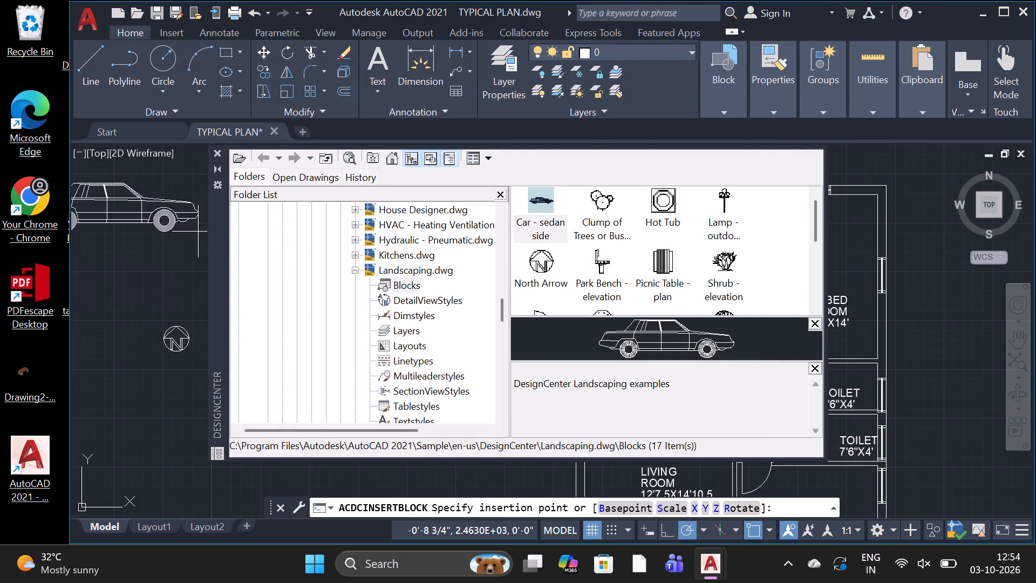
pyautogui.click(165, 221)
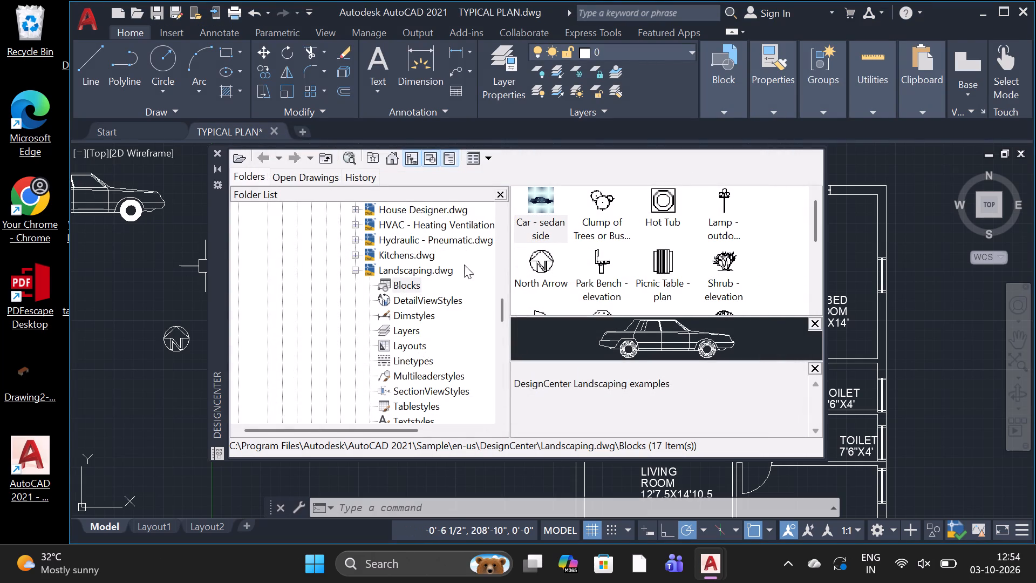
# Insert the Range-Oven - 30 in top block from Kitchens.dwg at scale 1, between the car and the north arrow.
pyautogui.click(448, 256)
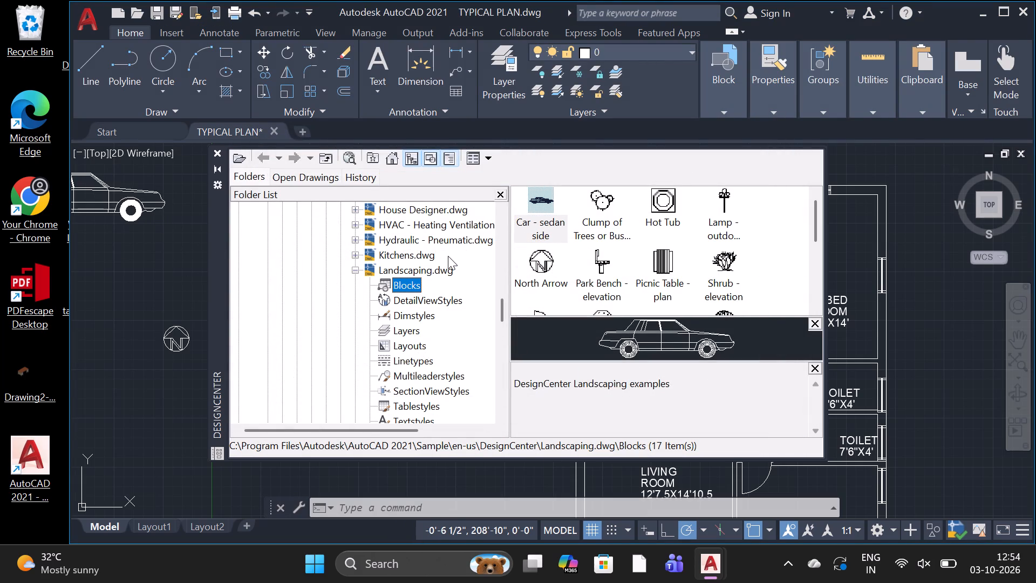
pyautogui.click(417, 253)
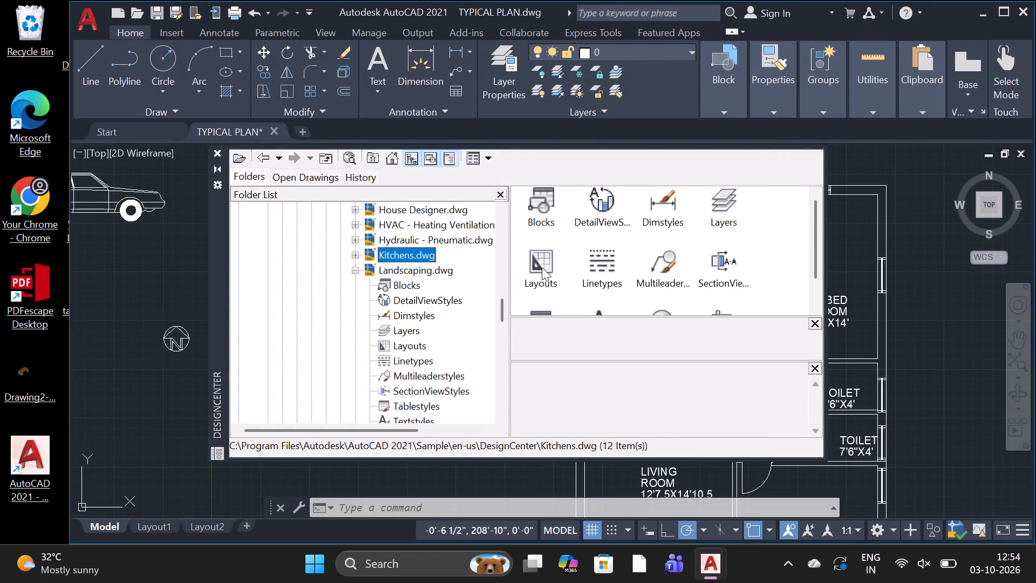
pyautogui.doubleClick(555, 204)
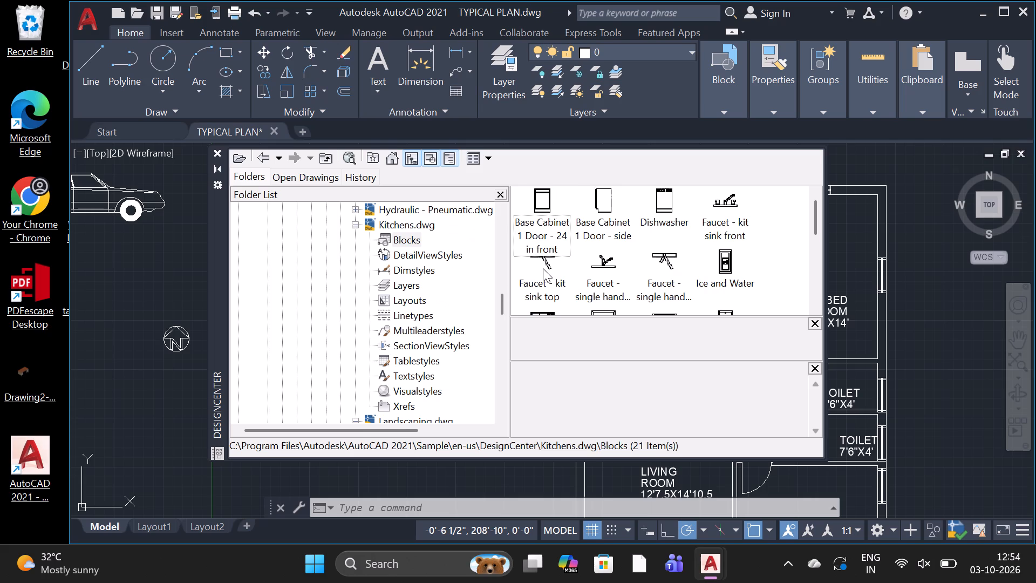
pyautogui.scroll(-1, 552, 246)
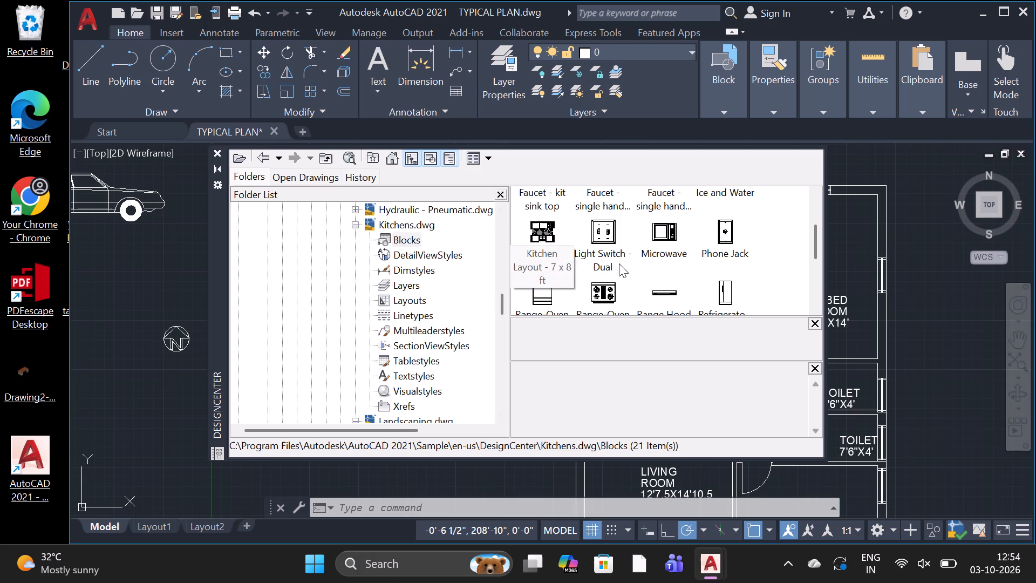
pyautogui.scroll(-1, 619, 263)
pyautogui.doubleClick(609, 214)
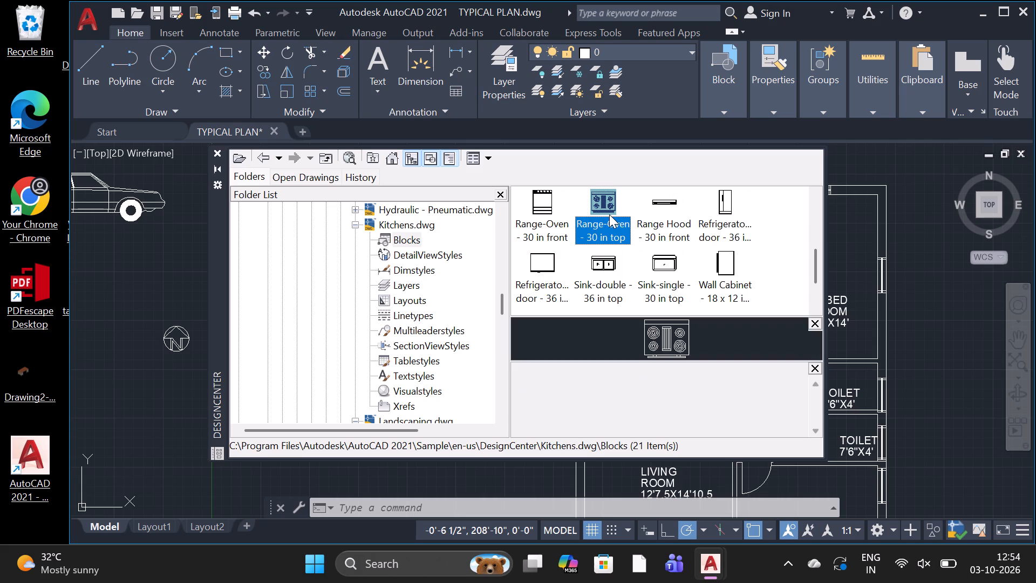
pyautogui.click(614, 384)
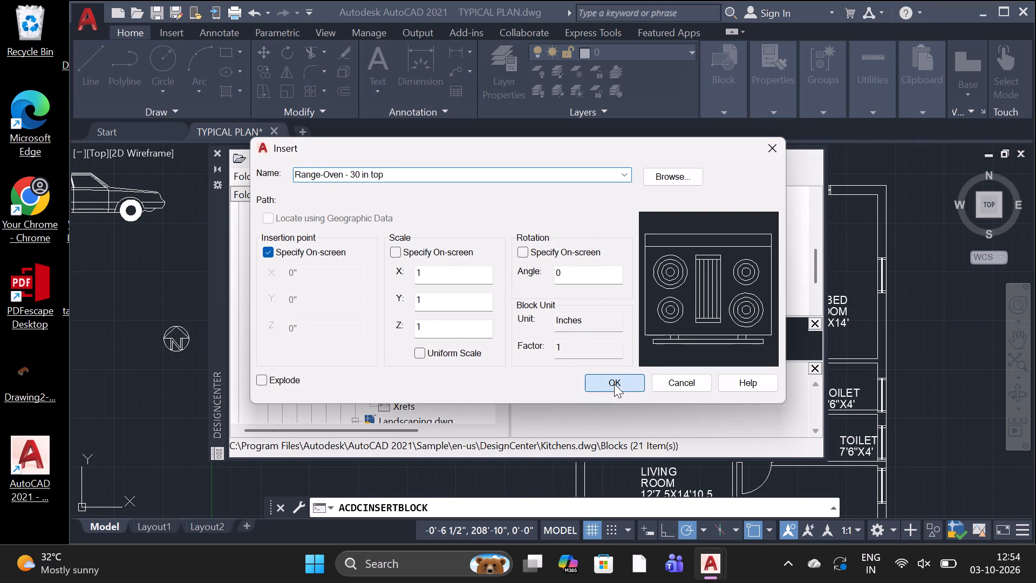
pyautogui.click(172, 271)
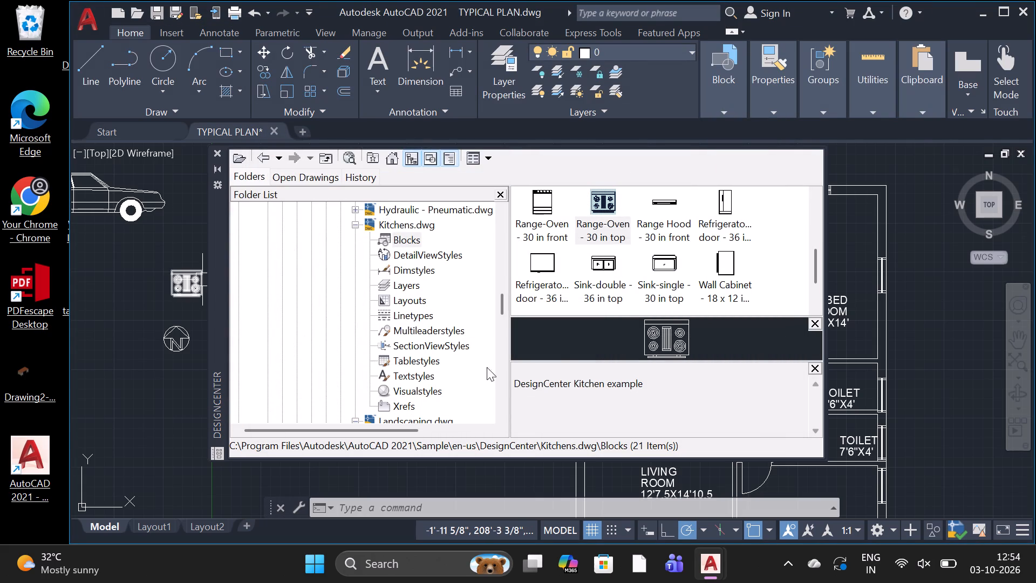
# Insert the Sink-single - 30 in top block from Kitchens.dwg at scale 1, beside the range-oven.
pyautogui.click(666, 268)
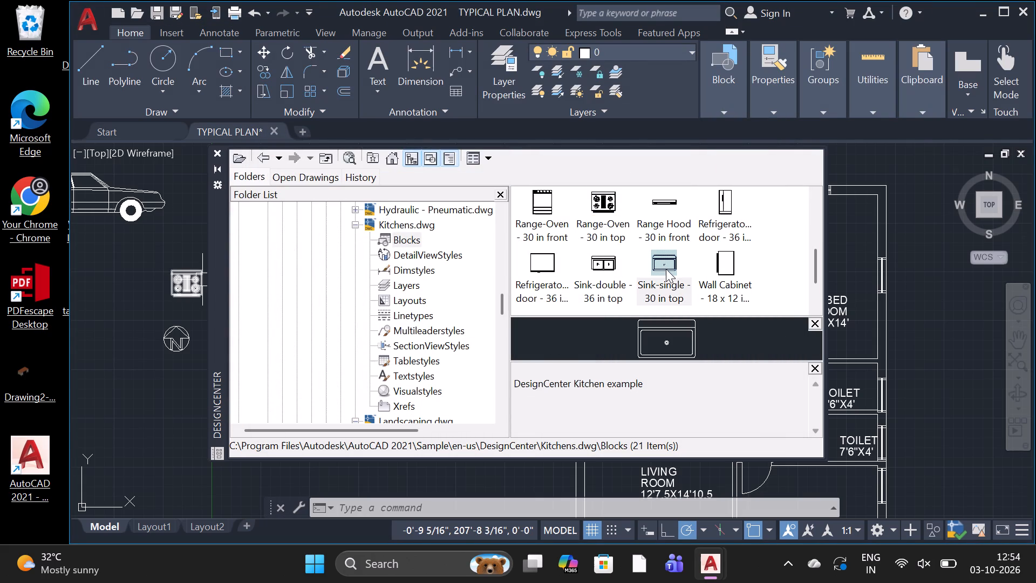
pyautogui.doubleClick(666, 269)
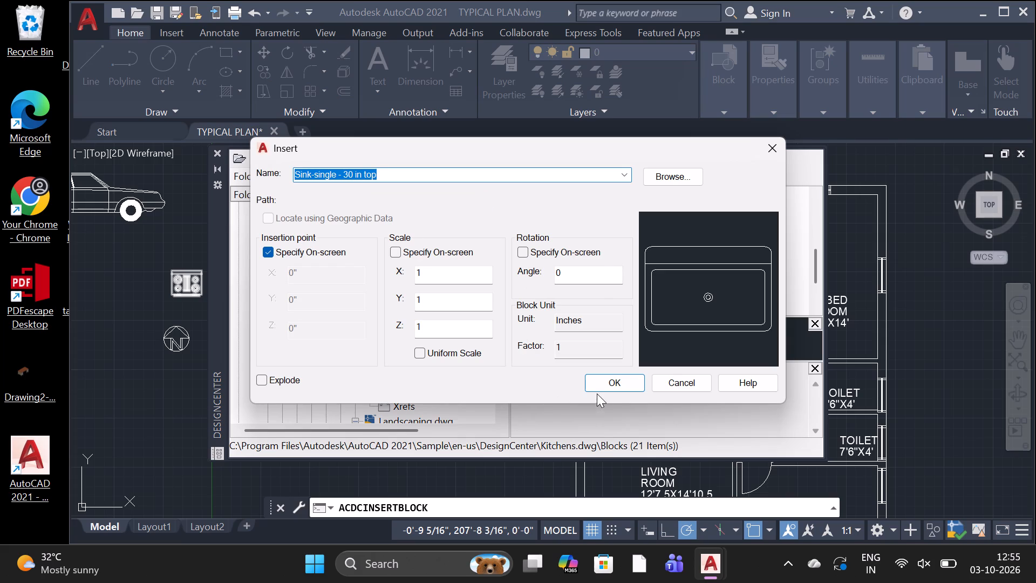
pyautogui.click(610, 382)
pyautogui.click(120, 303)
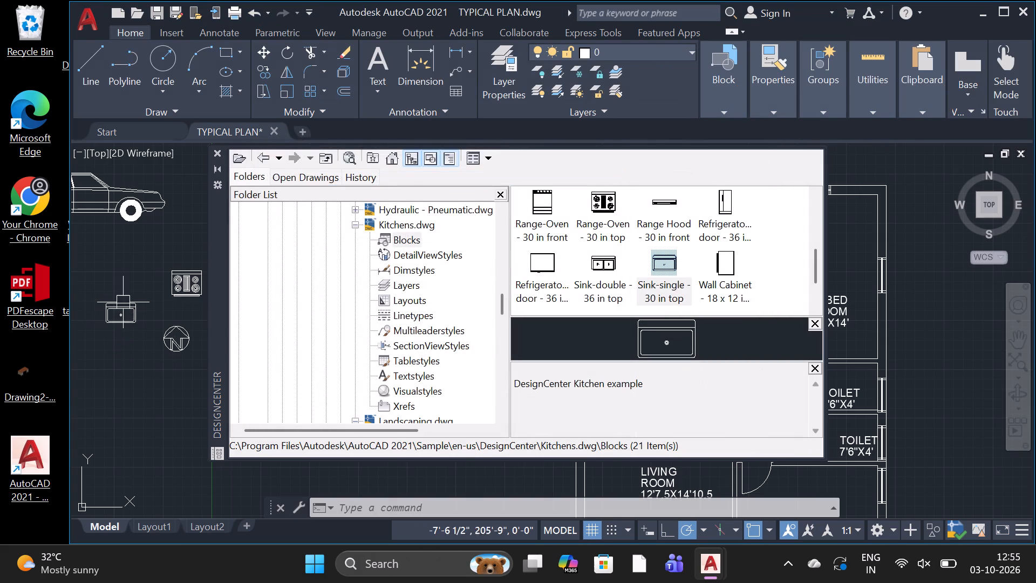
# Insert the Bed - Queen block from DesignCenter's Home - Space Planner.dwg at scale 1, below the north arrow.
pyautogui.scroll(2, 666, 268)
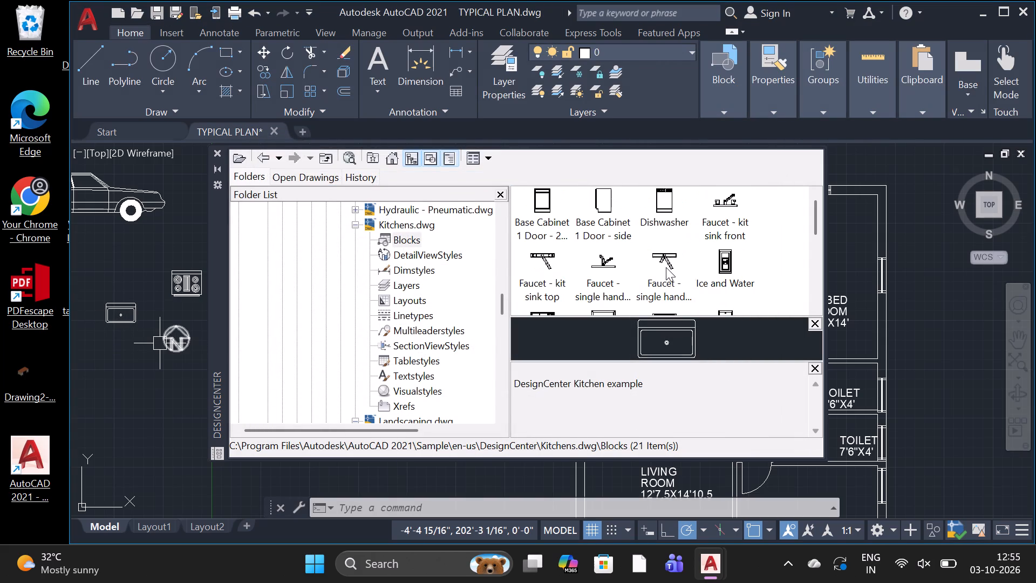
pyautogui.scroll(1, 666, 267)
pyautogui.scroll(2, 444, 222)
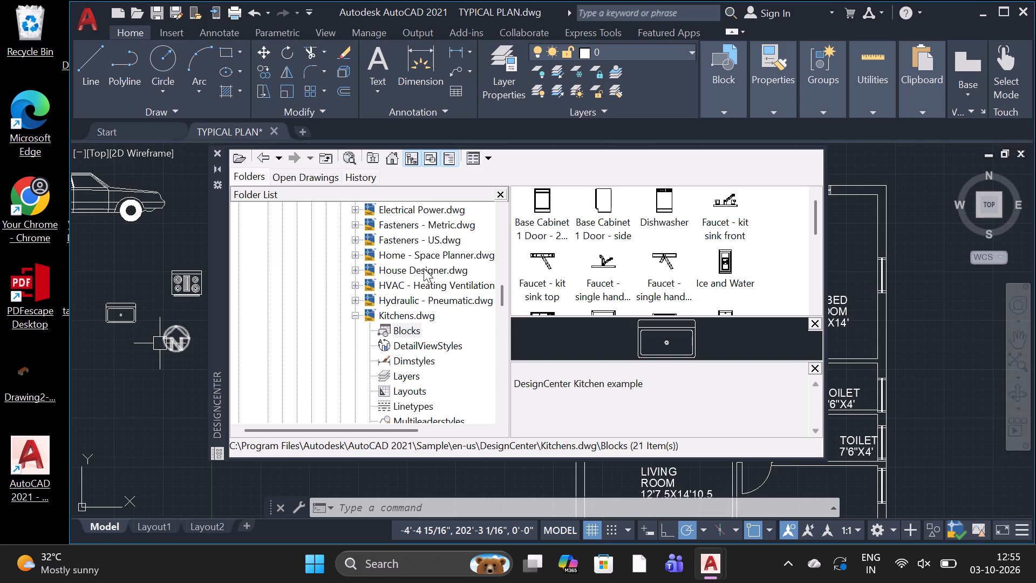
pyautogui.click(440, 250)
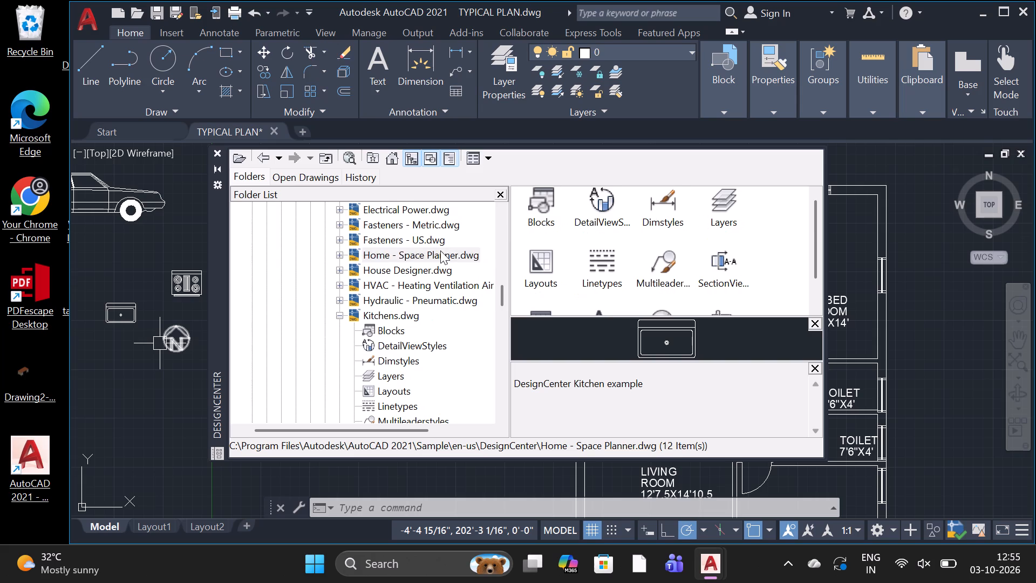
pyautogui.doubleClick(542, 212)
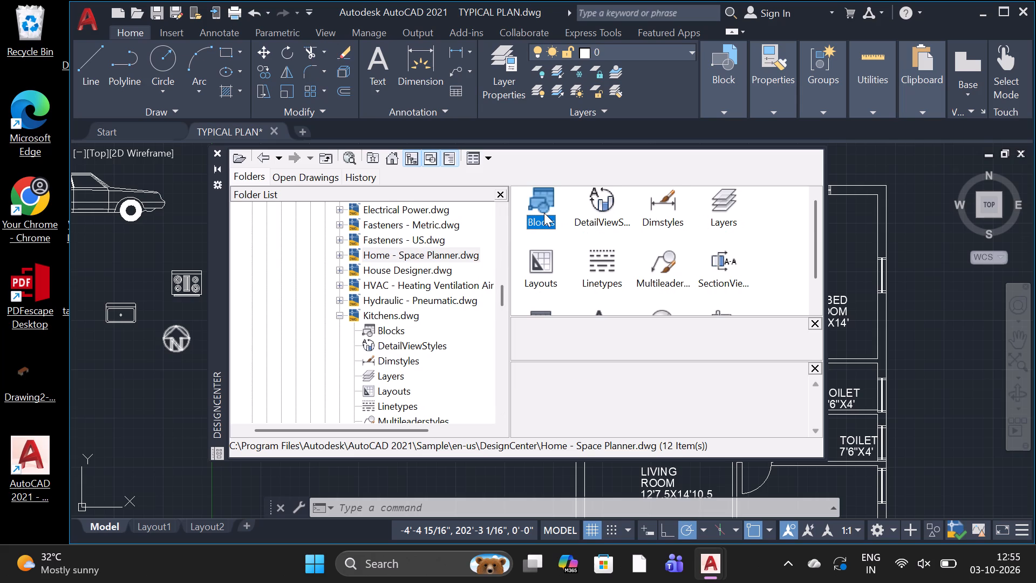
pyautogui.click(549, 200)
pyautogui.moveTo(550, 200); pyautogui.dragTo(556, 202)
pyautogui.click(535, 210)
pyautogui.moveTo(536, 210); pyautogui.dragTo(543, 215)
pyautogui.click(543, 215)
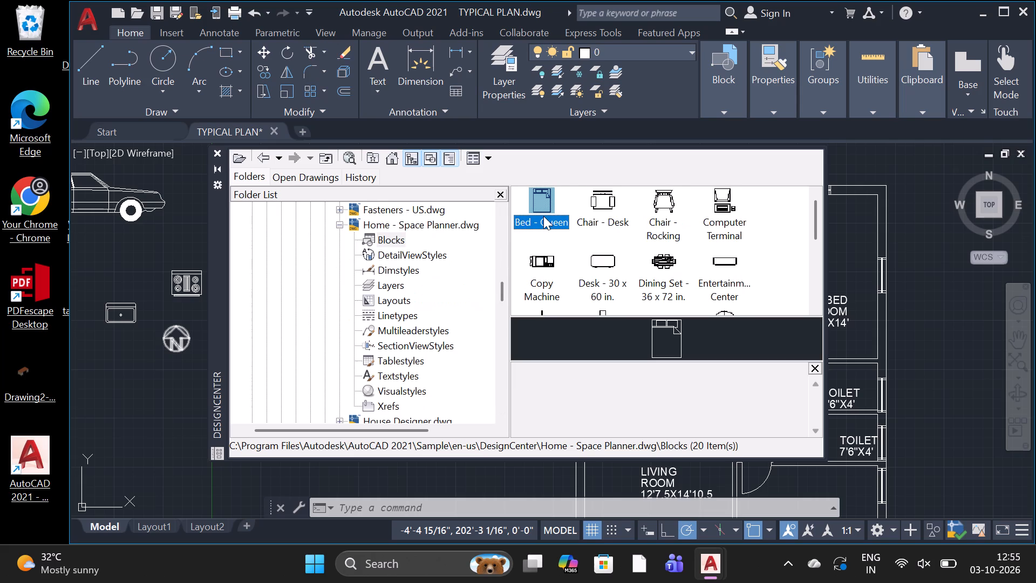
pyautogui.doubleClick(543, 216)
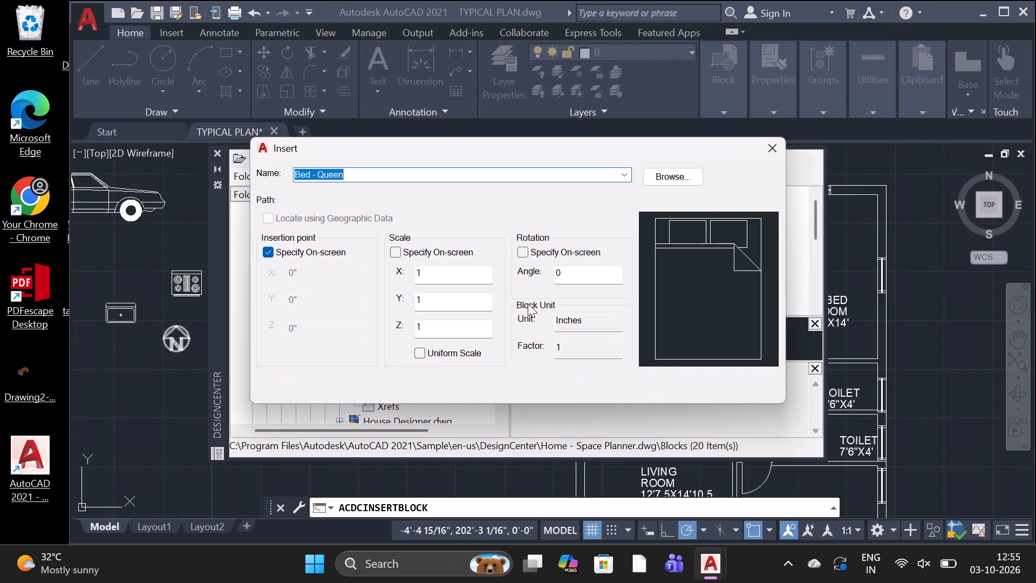
pyautogui.click(604, 379)
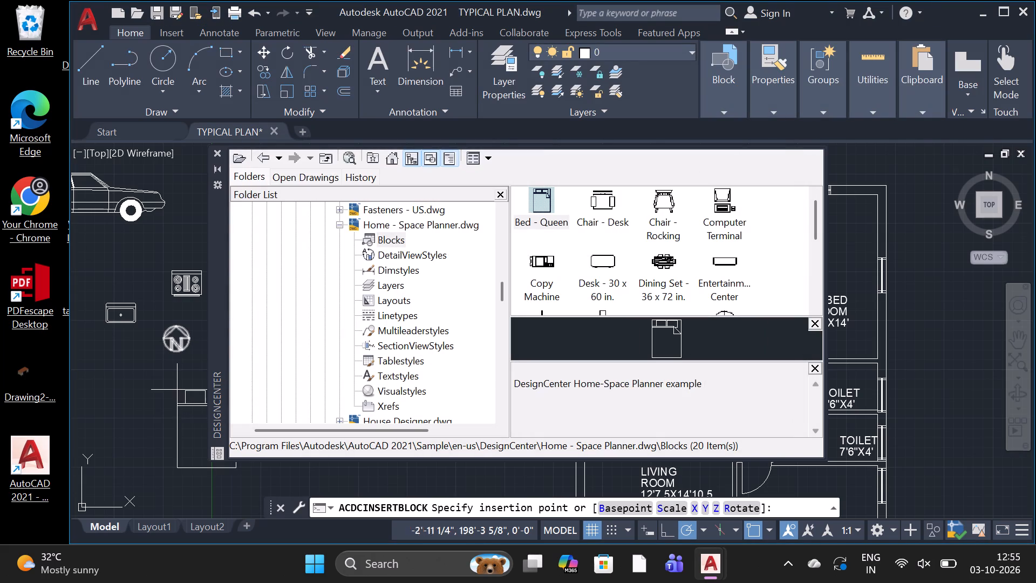
pyautogui.click(120, 387)
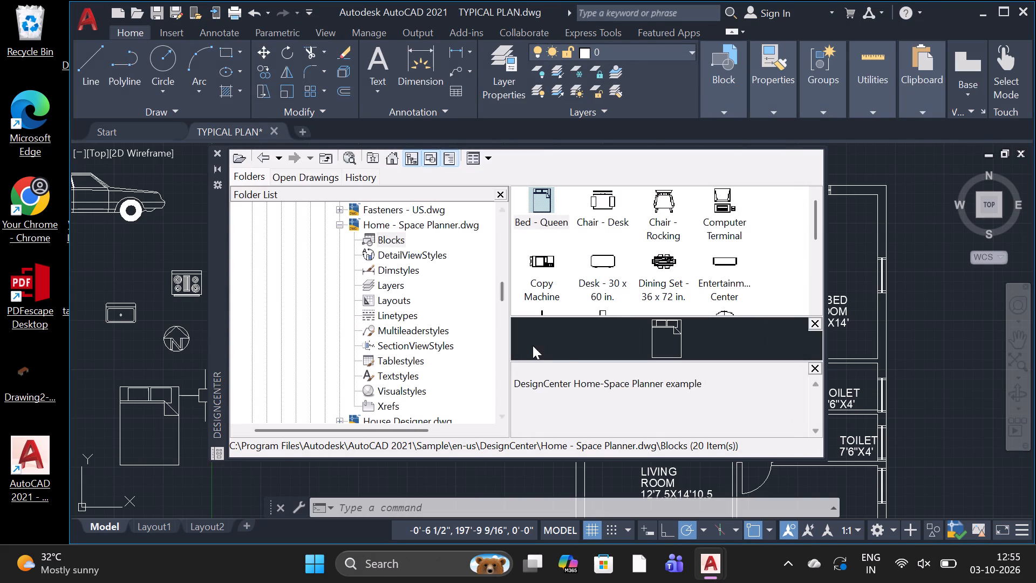
# Insert the Dining Set - 36 x 72 in. block from Home - Space Planner.dwg at scale 1, beneath the car and left of the north arrow.
pyautogui.click(663, 269)
pyautogui.click(666, 268)
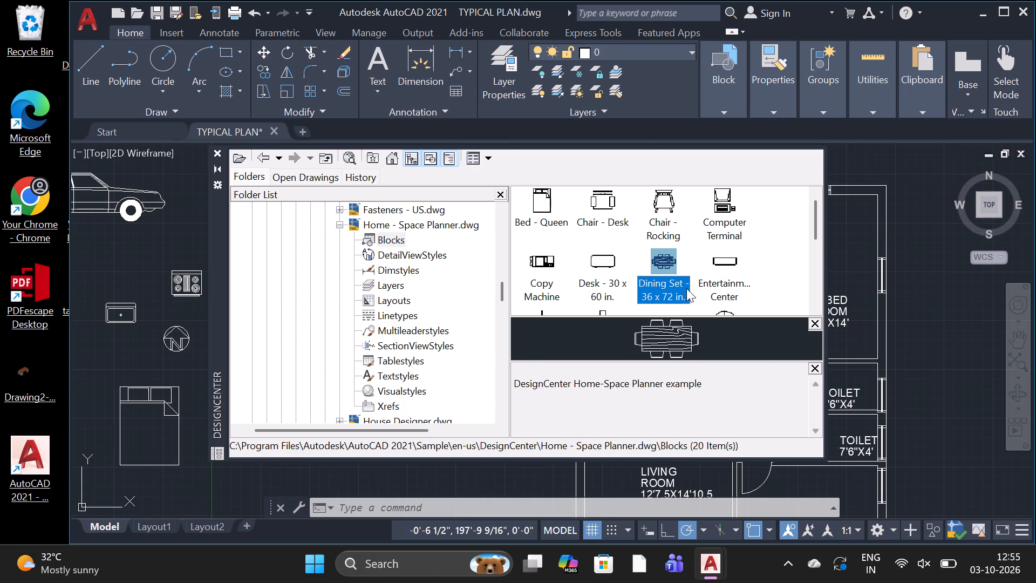
pyautogui.doubleClick(668, 261)
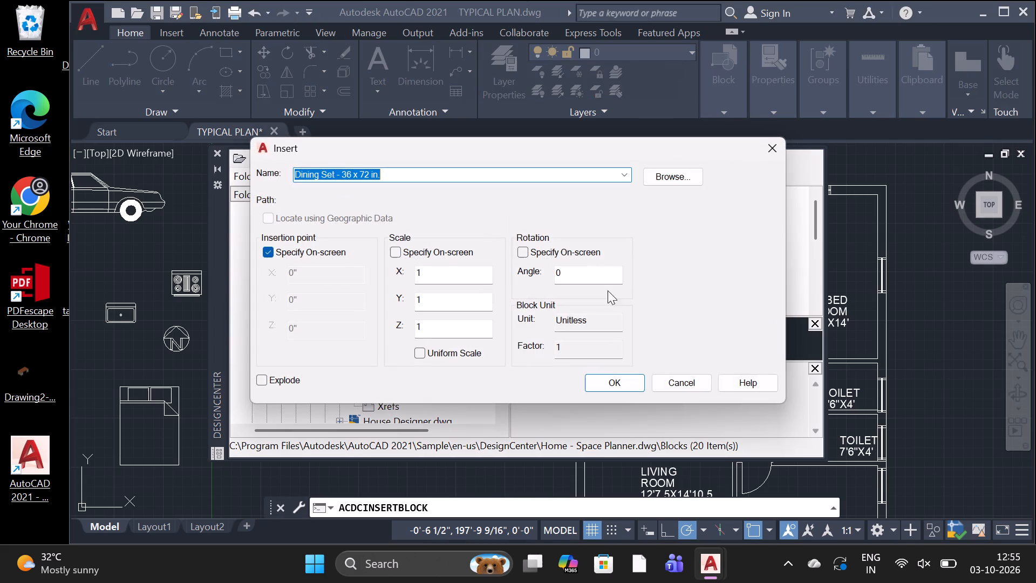
pyautogui.click(597, 384)
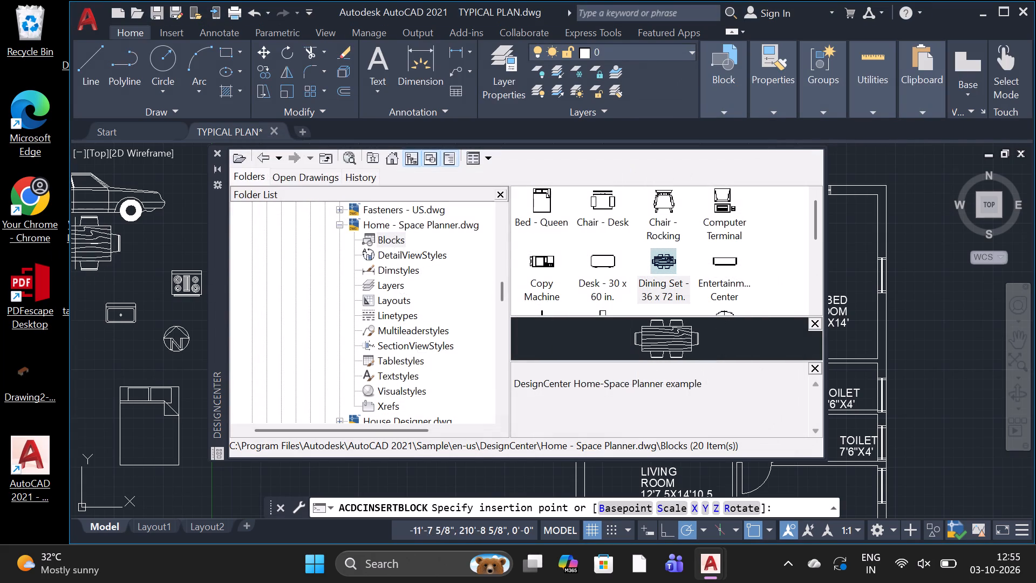
pyautogui.scroll(-2, 97, 287)
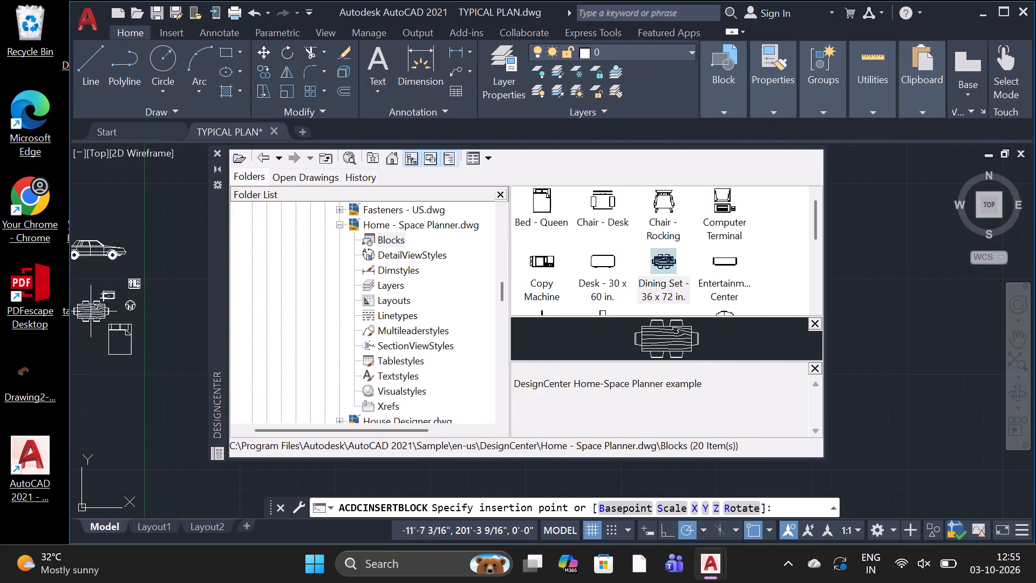
pyautogui.scroll(2, 83, 328)
pyautogui.click(84, 283)
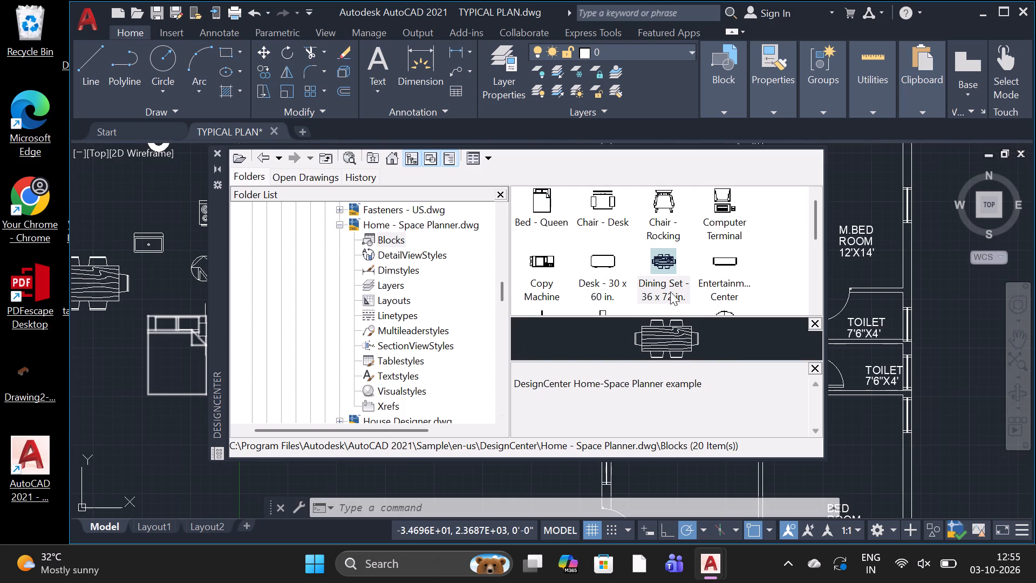
# Insert the Lamp - Table block from Home - Space Planner.dwg at scale 1, to the left of the bed.
pyautogui.scroll(-1, 655, 250)
pyautogui.scroll(-2, 708, 289)
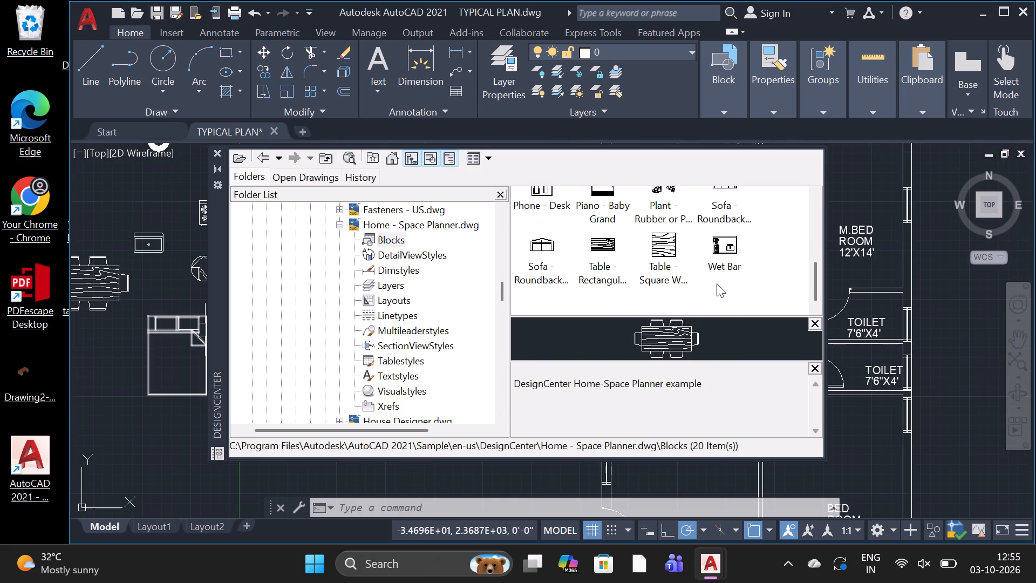
pyautogui.scroll(2, 718, 282)
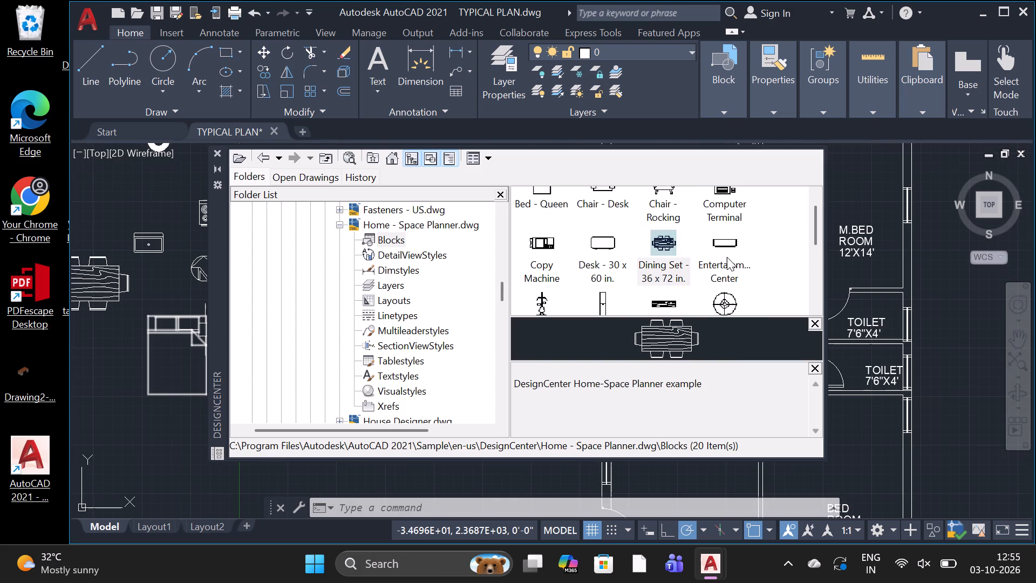
pyautogui.doubleClick(723, 291)
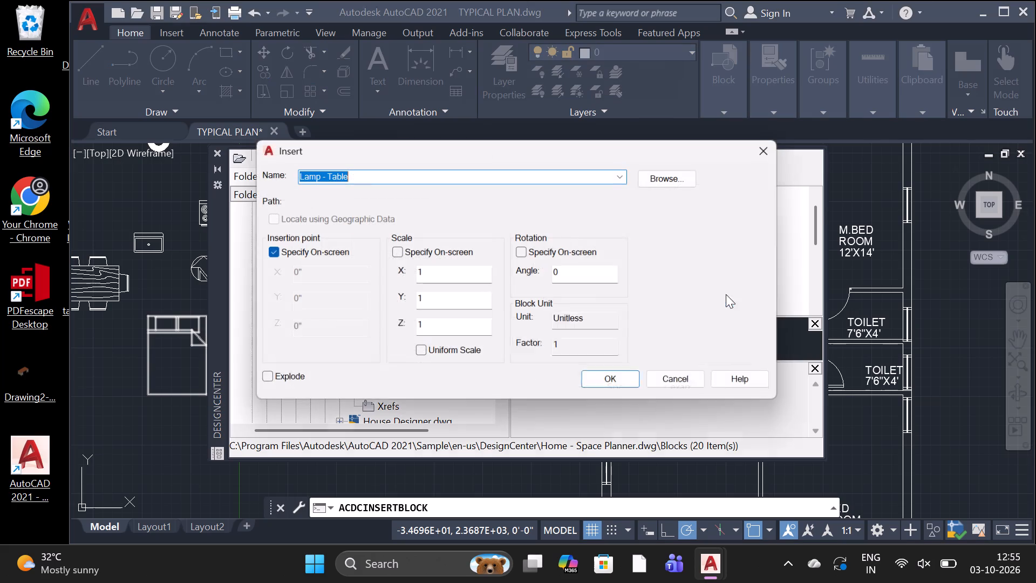
pyautogui.click(608, 381)
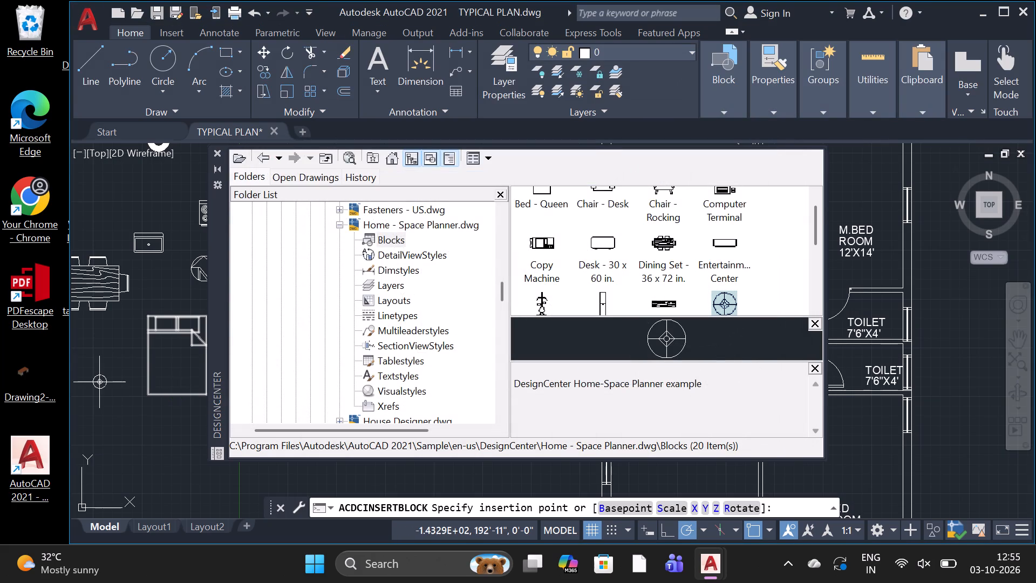
pyautogui.click(99, 382)
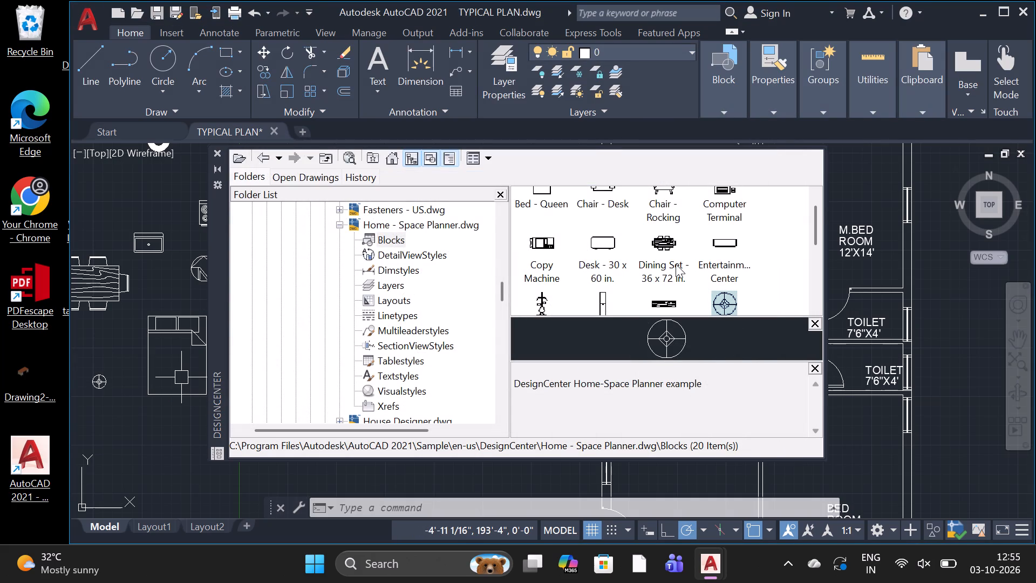
# Insert the Sofa - Roundback 7 ft block from Home - Space Planner.dwg at scale 1, below the bed.
pyautogui.scroll(-2, 624, 277)
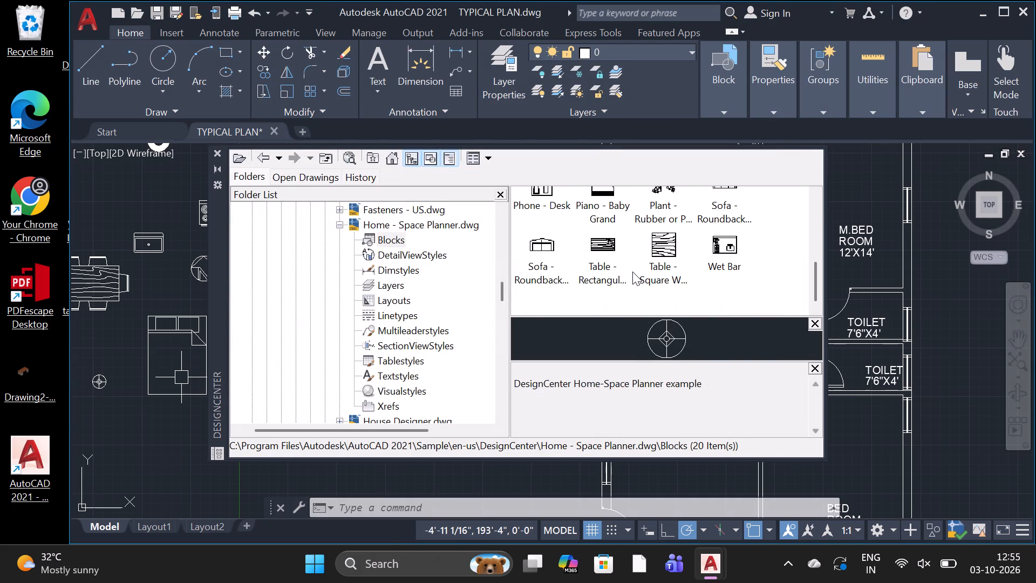
pyautogui.scroll(1, 632, 272)
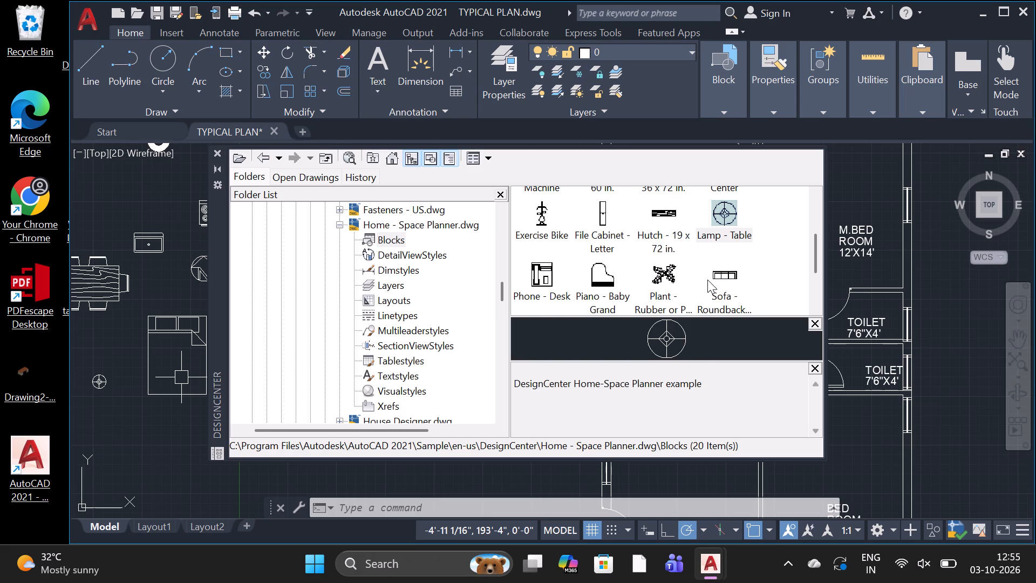
pyautogui.click(707, 280)
pyautogui.click(714, 278)
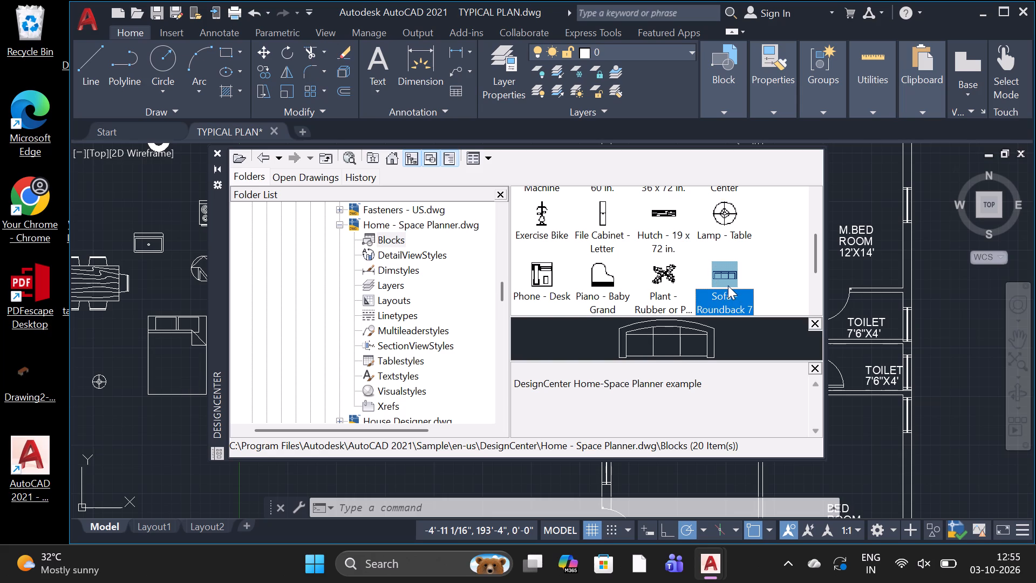
pyautogui.doubleClick(728, 286)
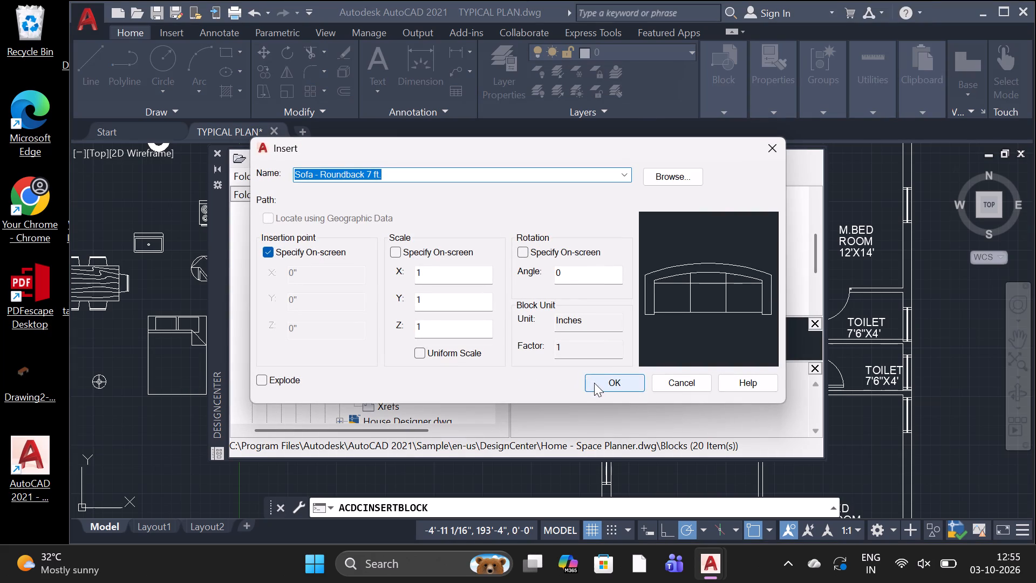
pyautogui.click(594, 383)
pyautogui.click(147, 442)
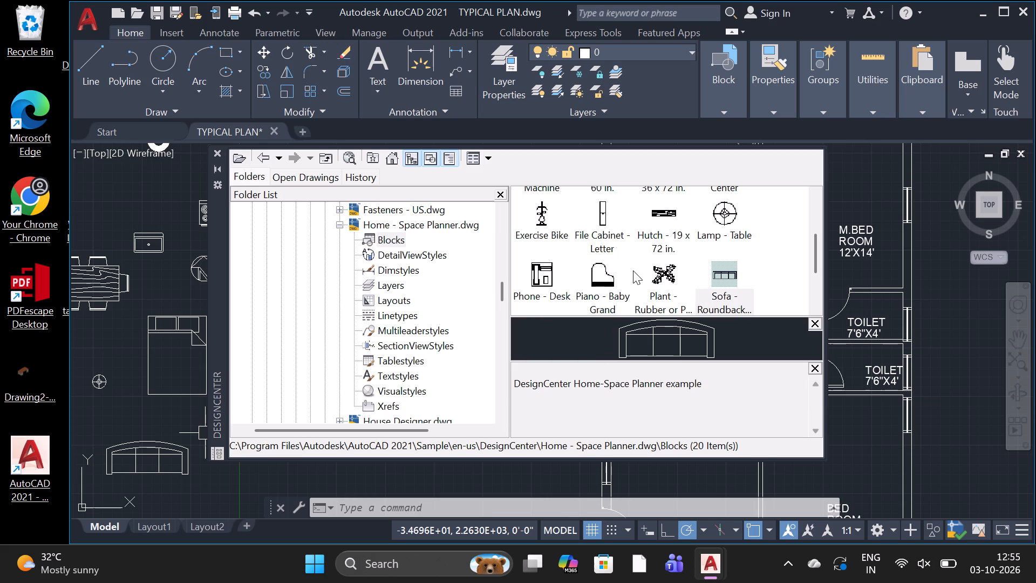
# Close DesignCenter and look over the inserted blocks beside the whole floor plan.
pyautogui.scroll(7, 633, 270)
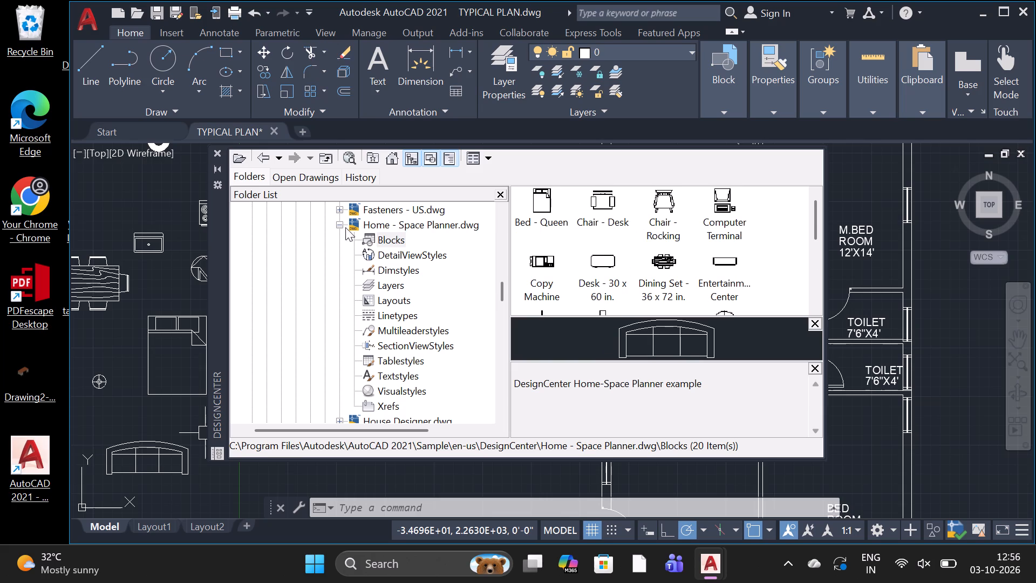
pyautogui.click(218, 153)
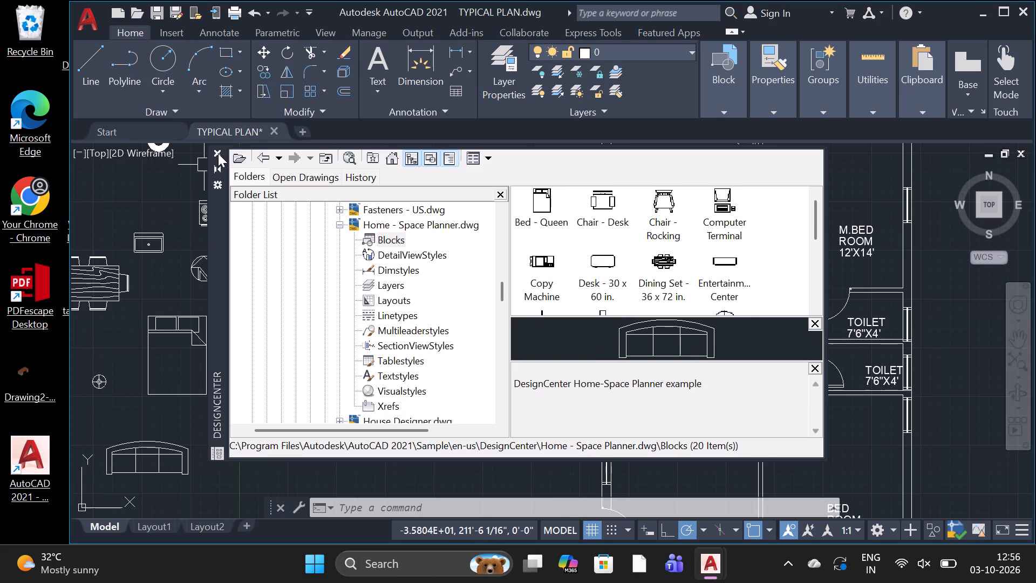
pyautogui.scroll(-1, 193, 253)
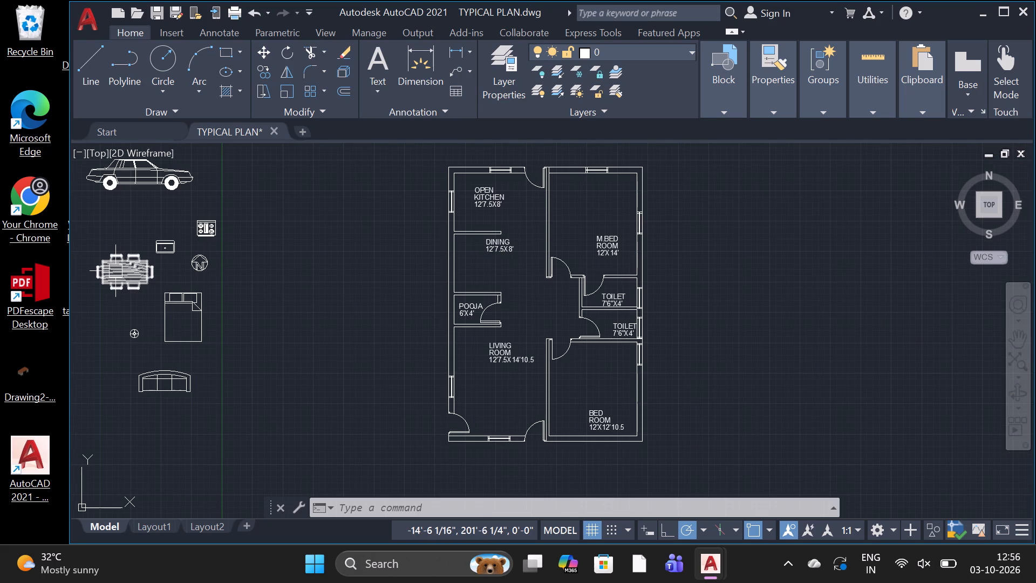
# Reopen DesignCenter and look through the Blocks collection of Home - Space Planner.dwg.
pyautogui.write('DU')
pyautogui.press('BackSpace')
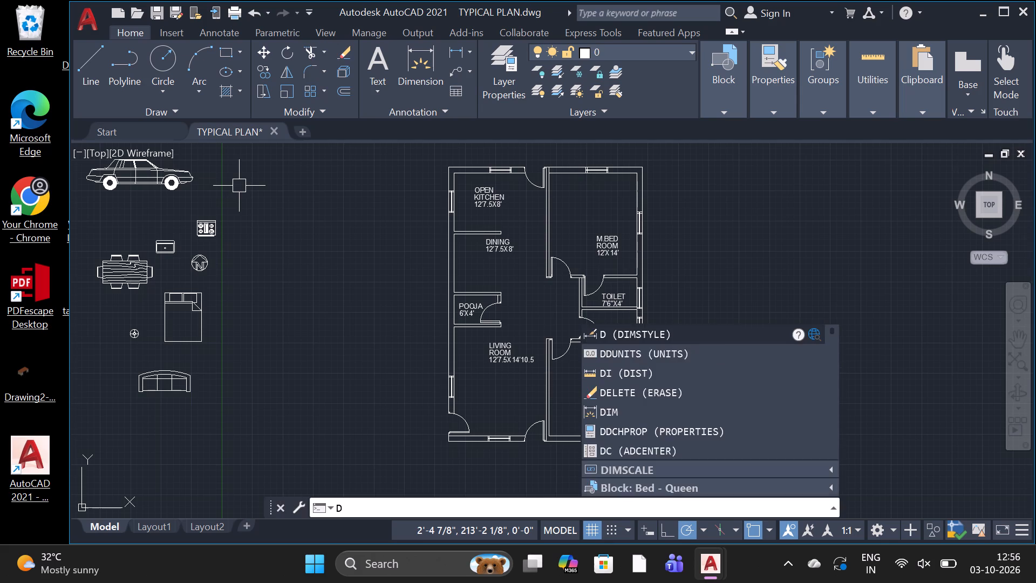
pyautogui.write('C')
pyautogui.press('space')
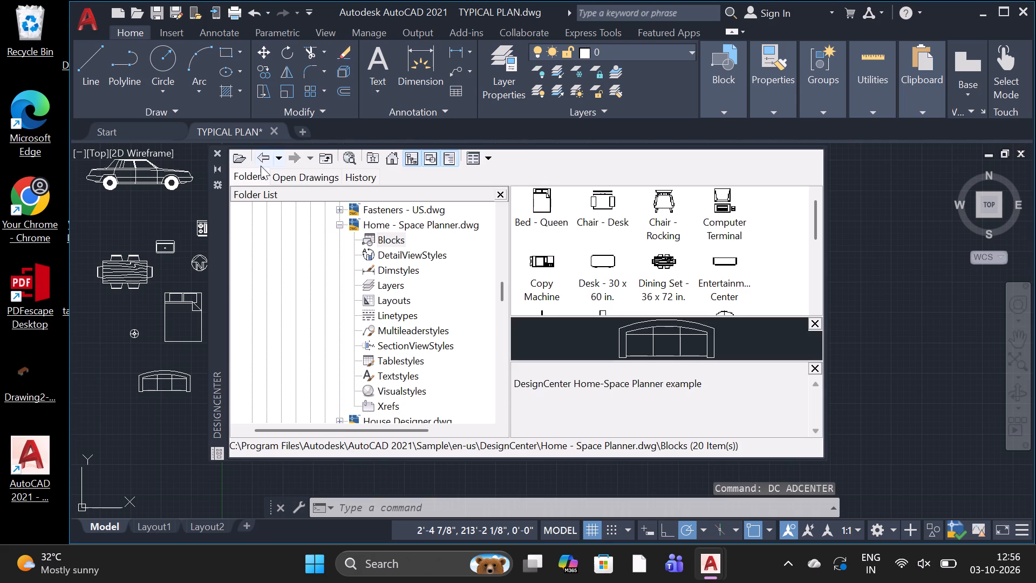
pyautogui.click(390, 223)
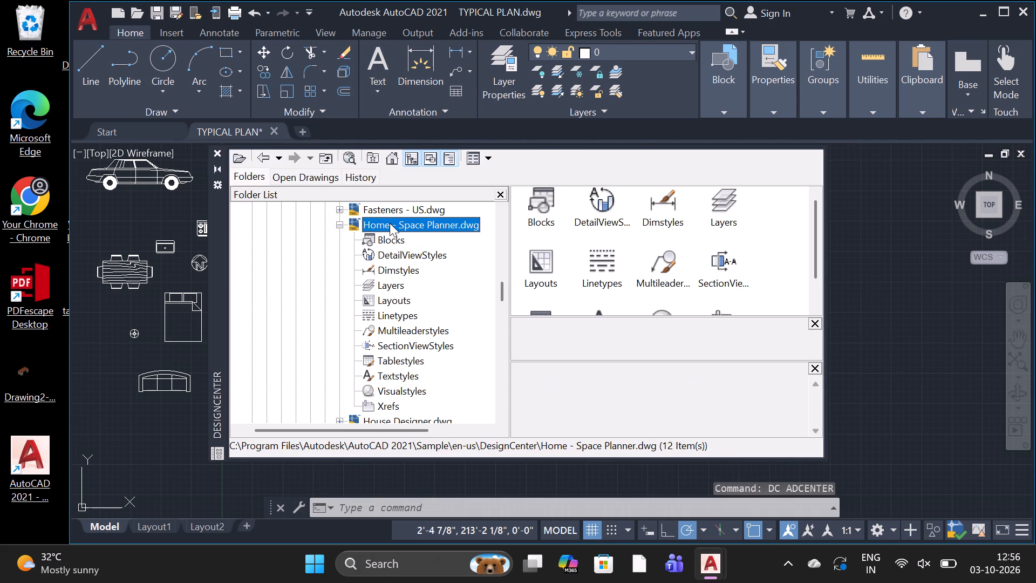
pyautogui.doubleClick(551, 206)
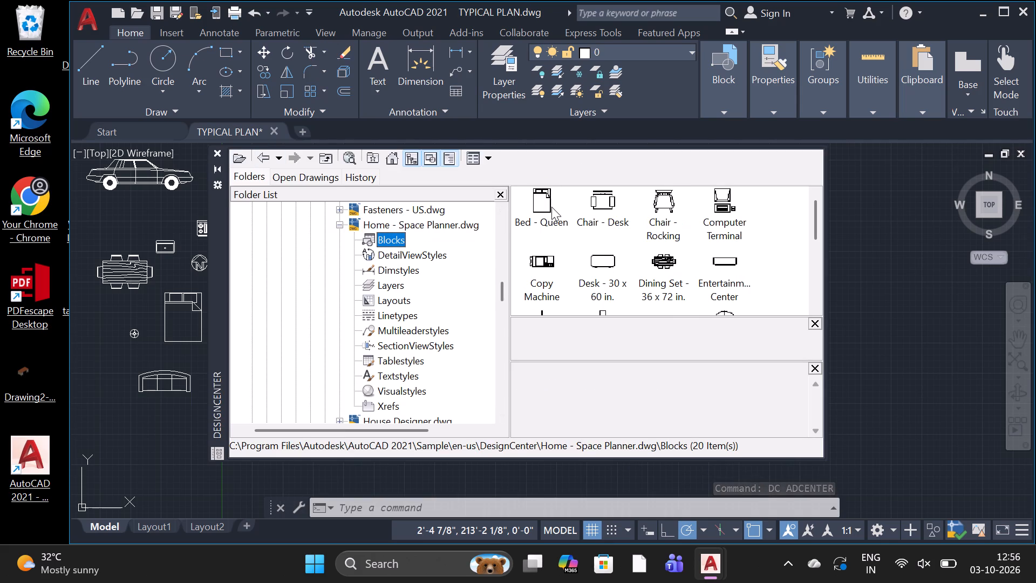
pyautogui.scroll(5, 576, 291)
pyautogui.scroll(-5, 588, 248)
pyautogui.scroll(7, 590, 248)
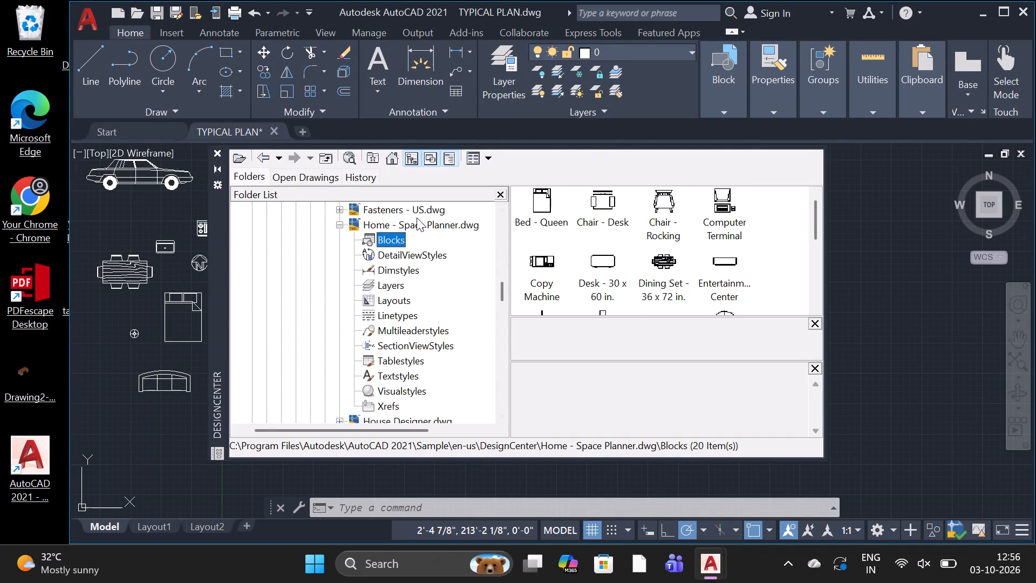
pyautogui.scroll(3, 412, 219)
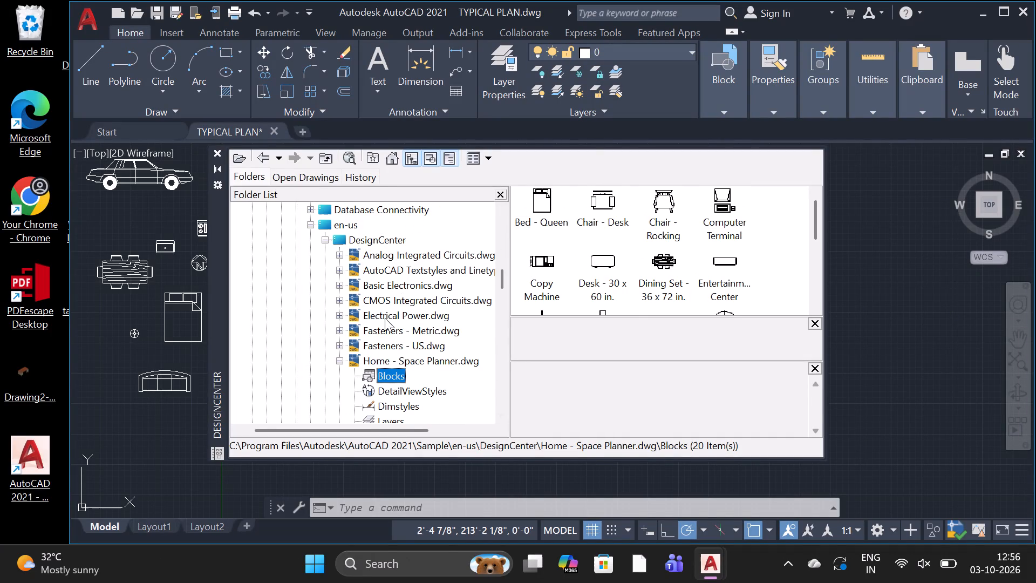
pyautogui.click(387, 356)
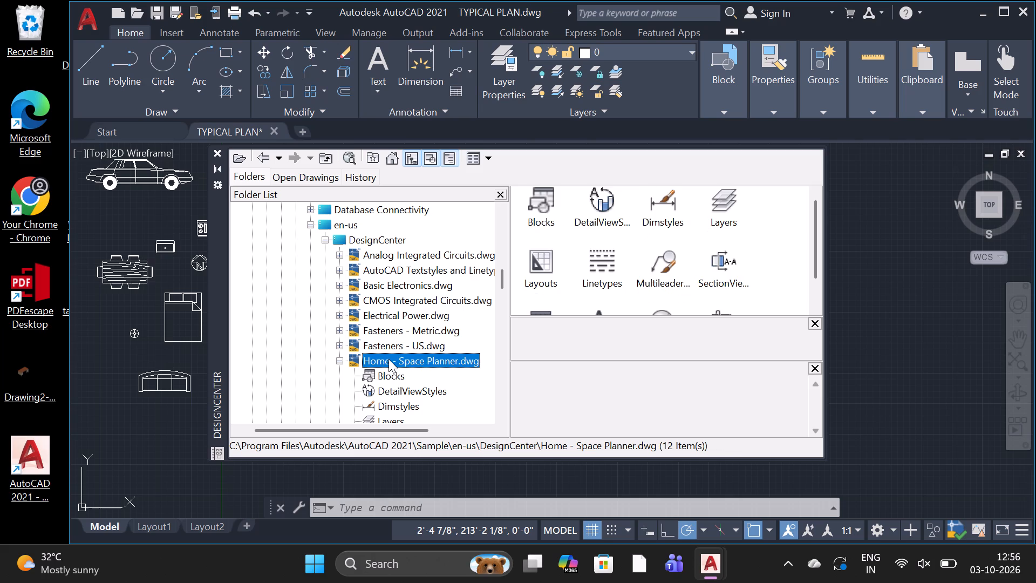
pyautogui.doubleClick(536, 220)
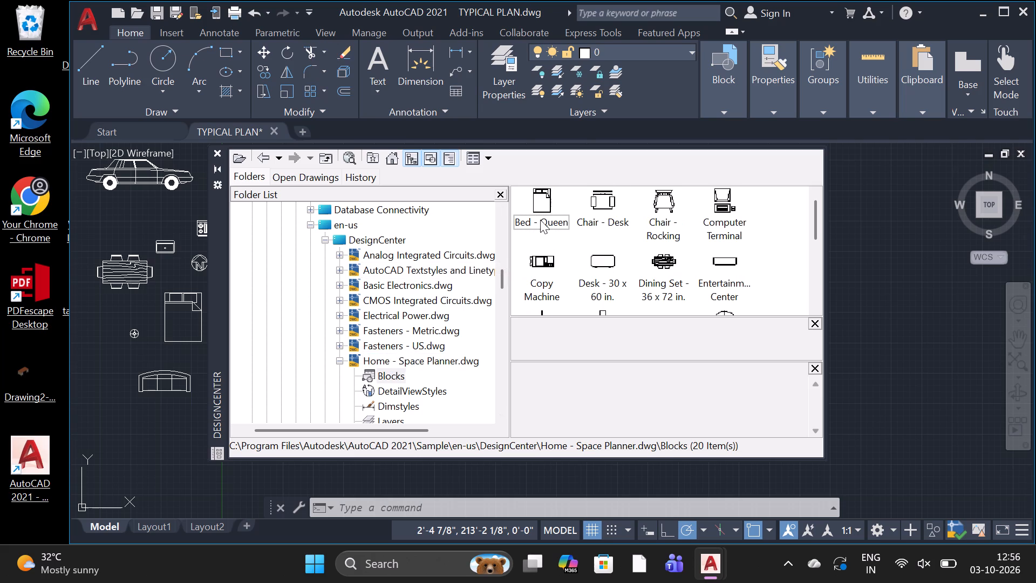
pyautogui.scroll(-3, 553, 232)
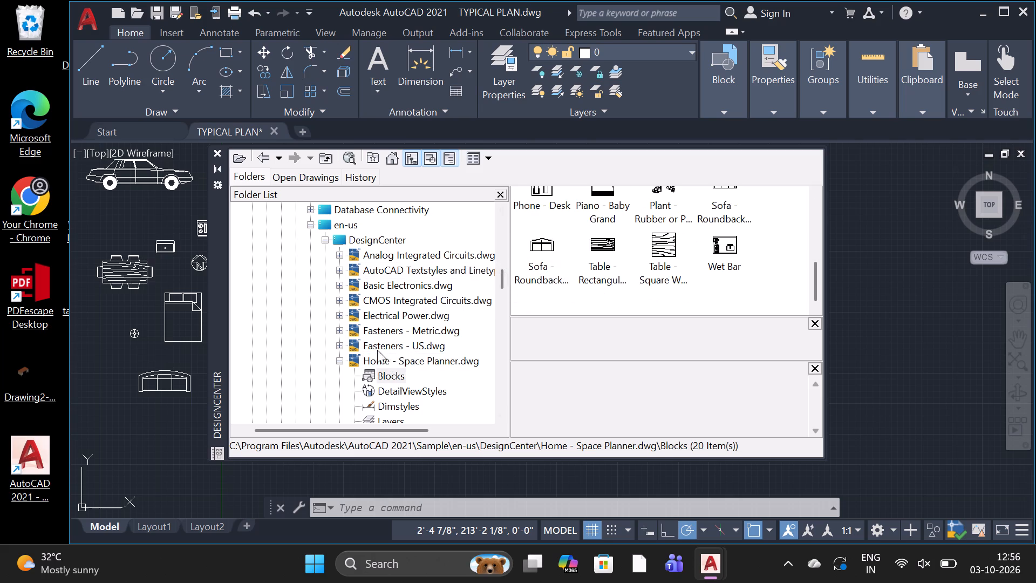
# Insert the Toilet - top block from House Designer.dwg to the left of the table lamp, and close DesignCenter.
pyautogui.scroll(-1, 393, 298)
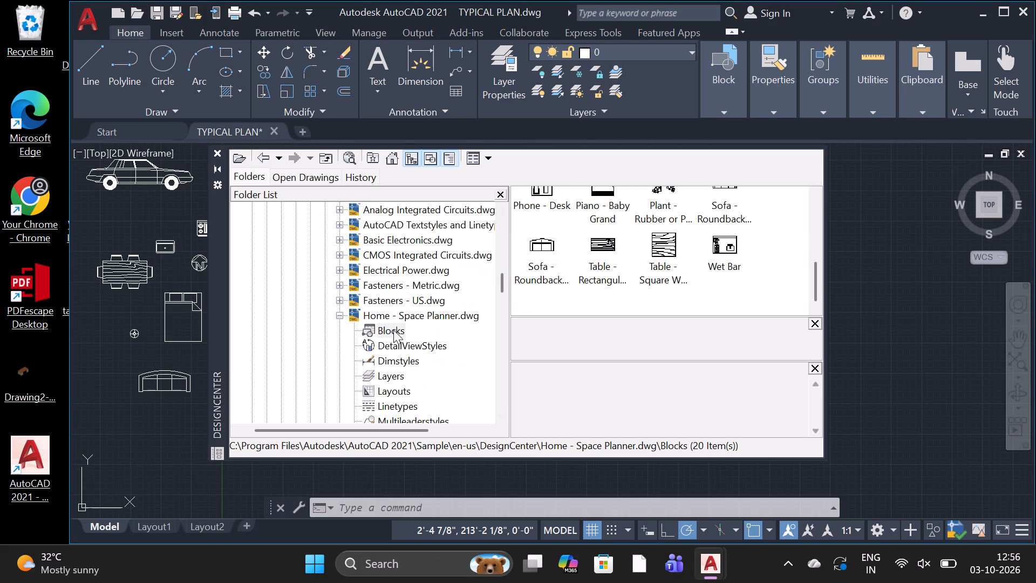
pyautogui.scroll(-4, 393, 330)
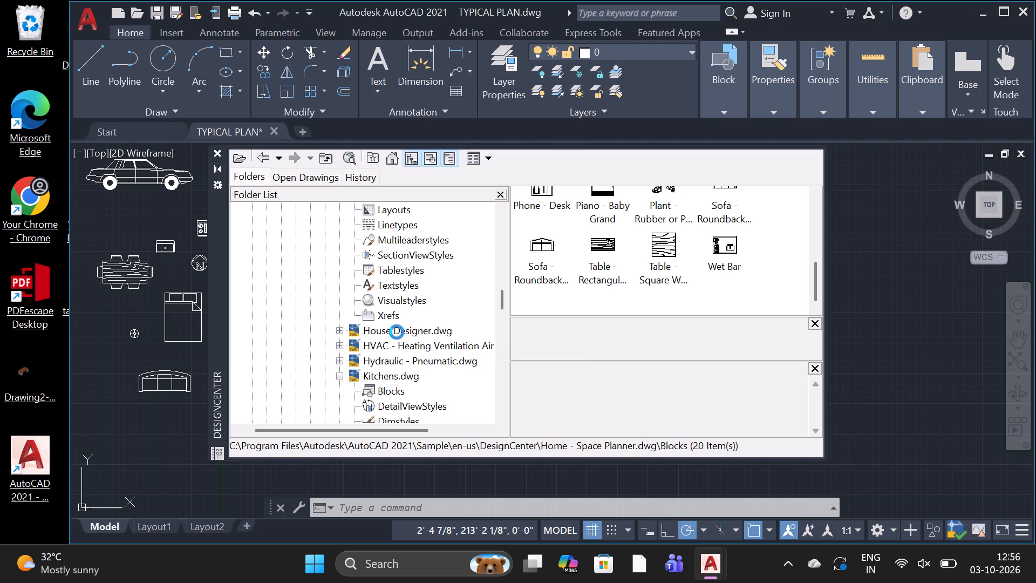
pyautogui.click(397, 332)
pyautogui.scroll(2, 527, 222)
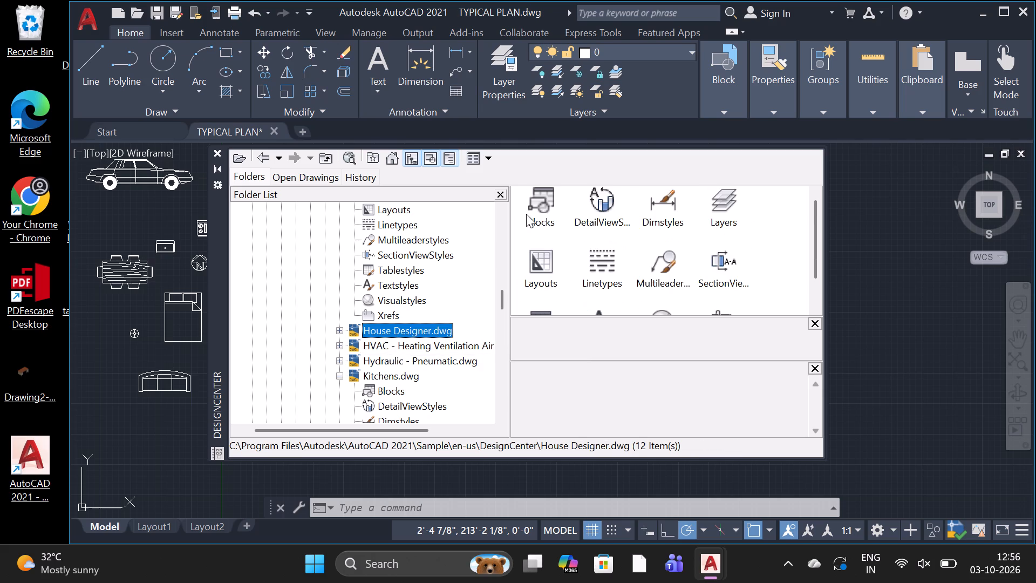
pyautogui.doubleClick(526, 214)
pyautogui.scroll(-2, 528, 225)
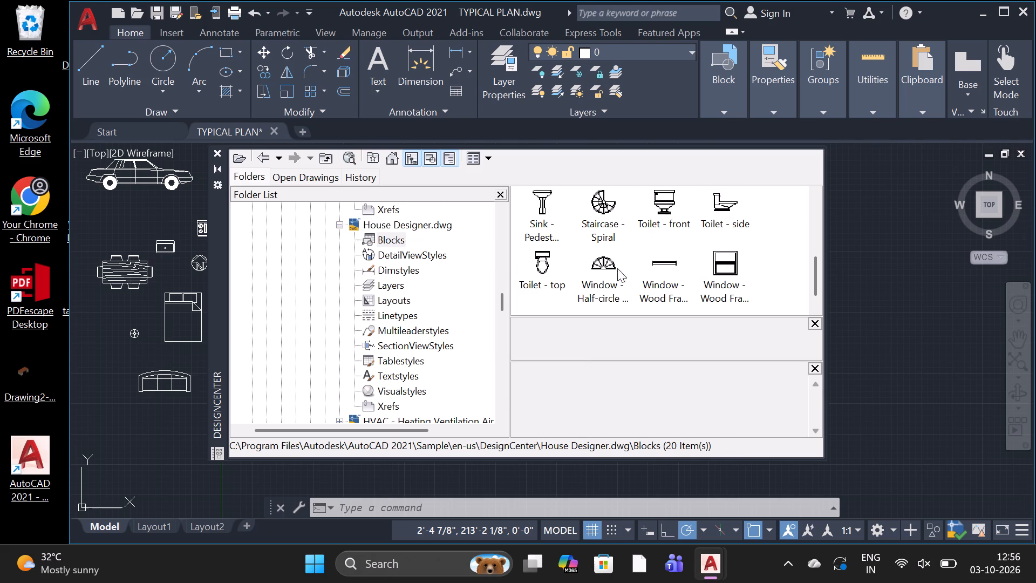
pyautogui.click(553, 279)
pyautogui.doubleClick(529, 266)
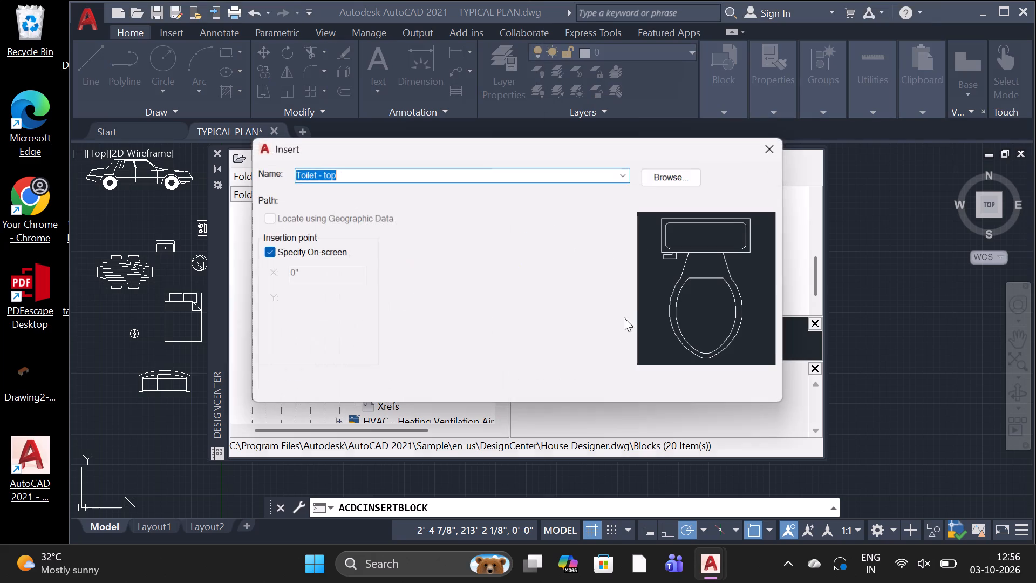
pyautogui.click(594, 376)
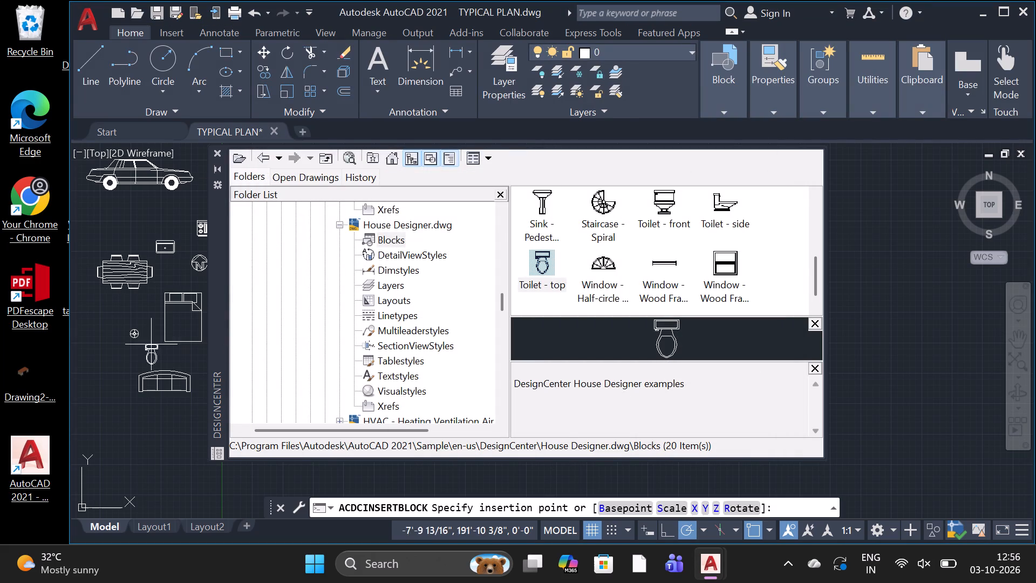
pyautogui.click(86, 340)
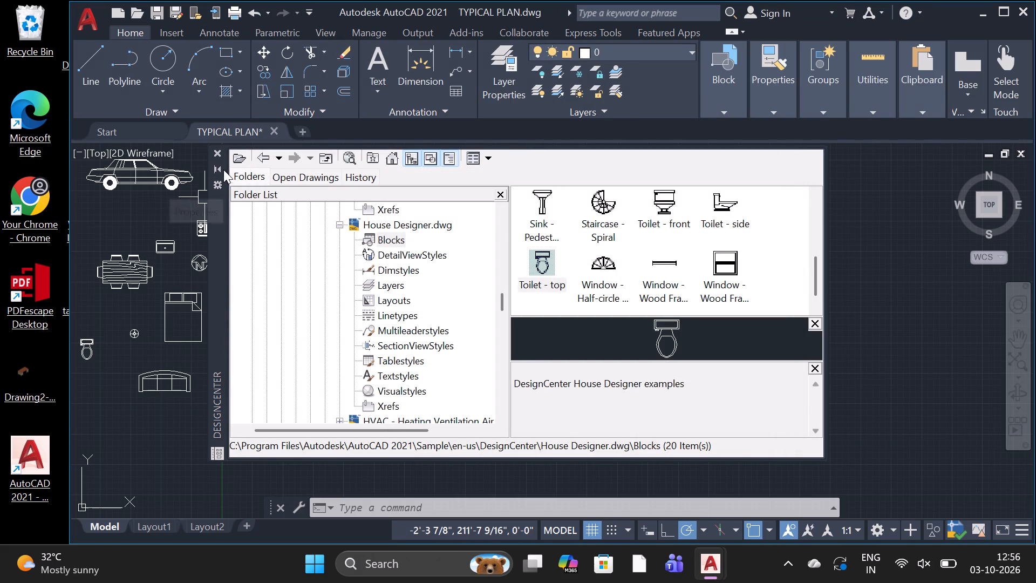
pyautogui.click(222, 149)
# Copy the queen bed block into the M.BED ROOM, with its headboard near the top wall beneath the window.
pyautogui.scroll(-1, 223, 225)
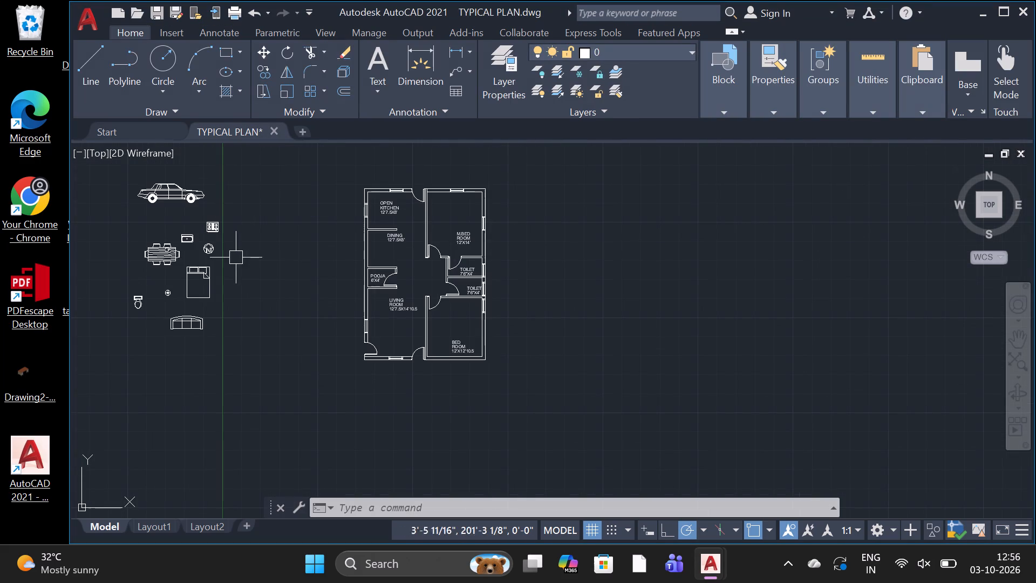
pyautogui.scroll(2, 188, 252)
pyautogui.write('CO')
pyautogui.press('space')
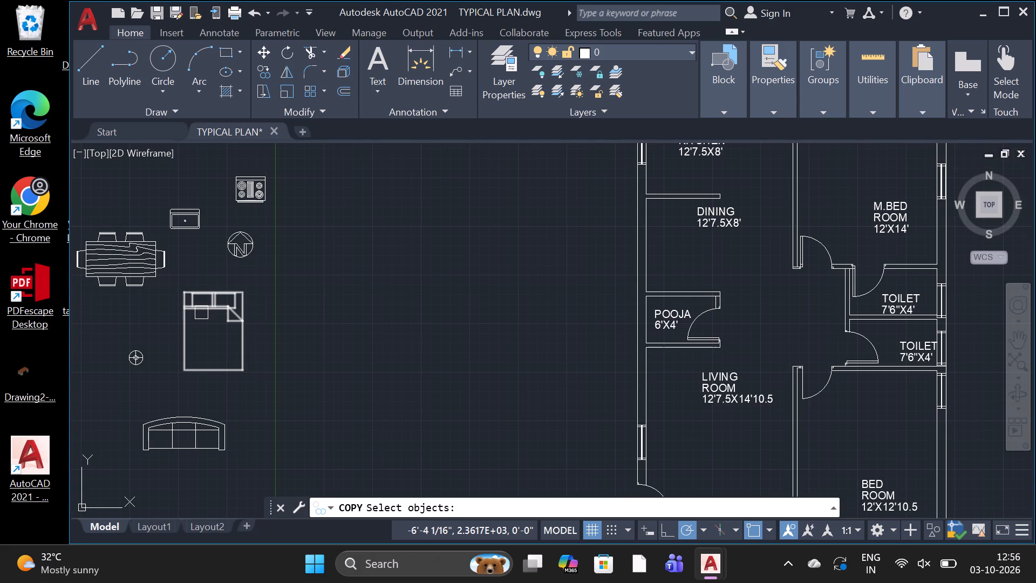
pyautogui.click(201, 313)
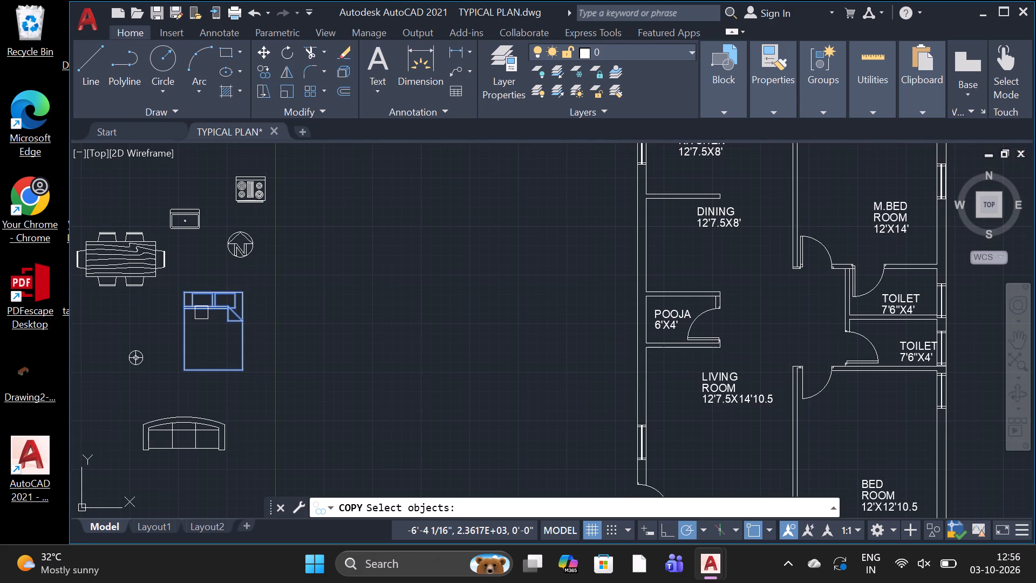
pyautogui.press('space')
pyautogui.click(201, 313)
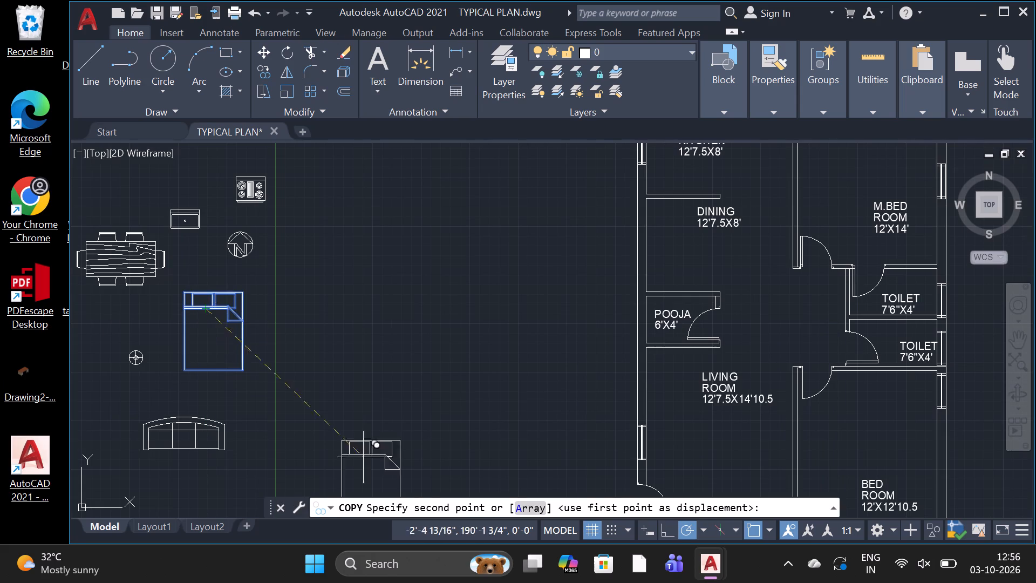
pyautogui.scroll(-1, 865, 306)
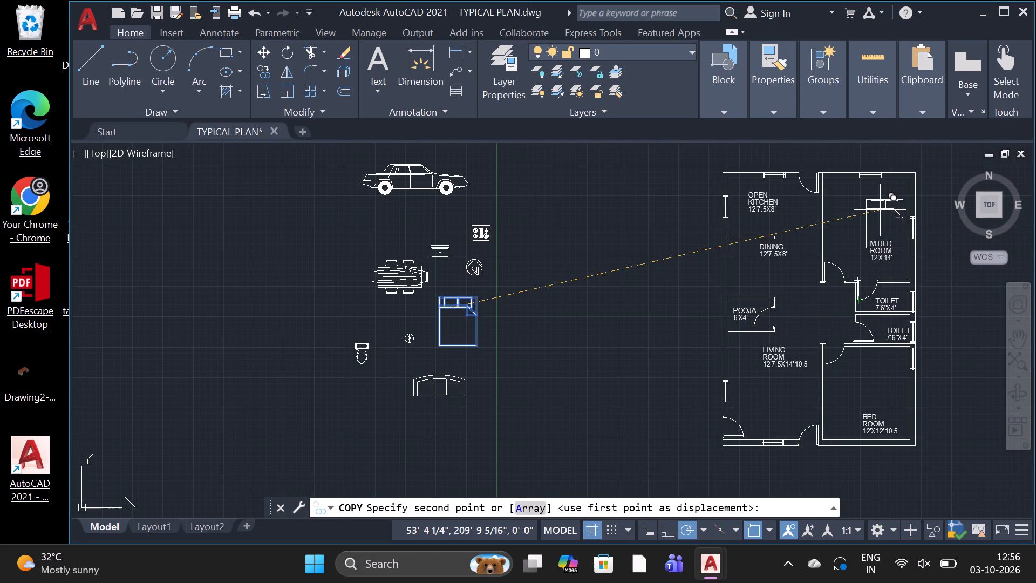
pyautogui.scroll(2, 871, 211)
pyautogui.scroll(-2, 871, 211)
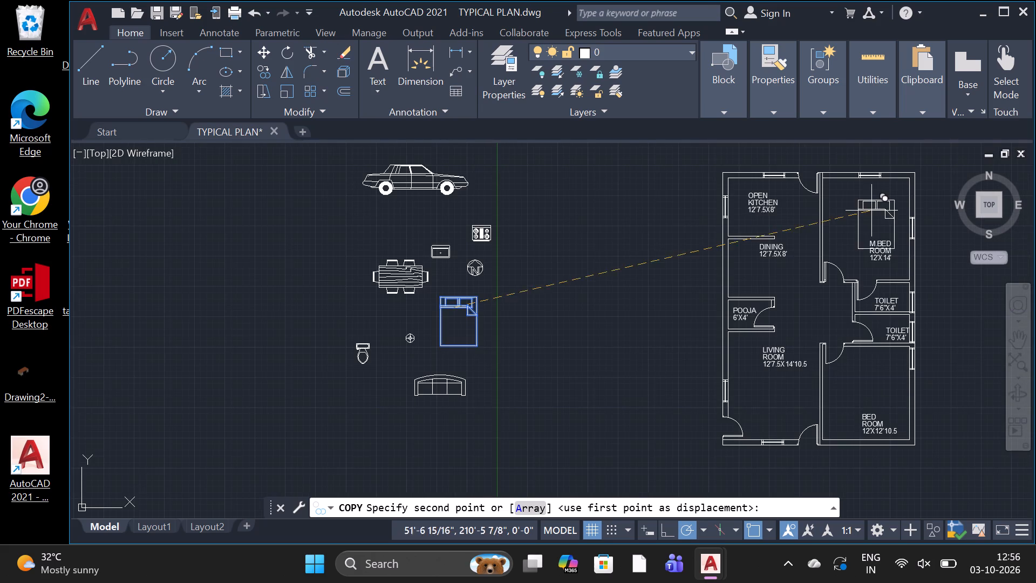
pyautogui.scroll(1, 870, 198)
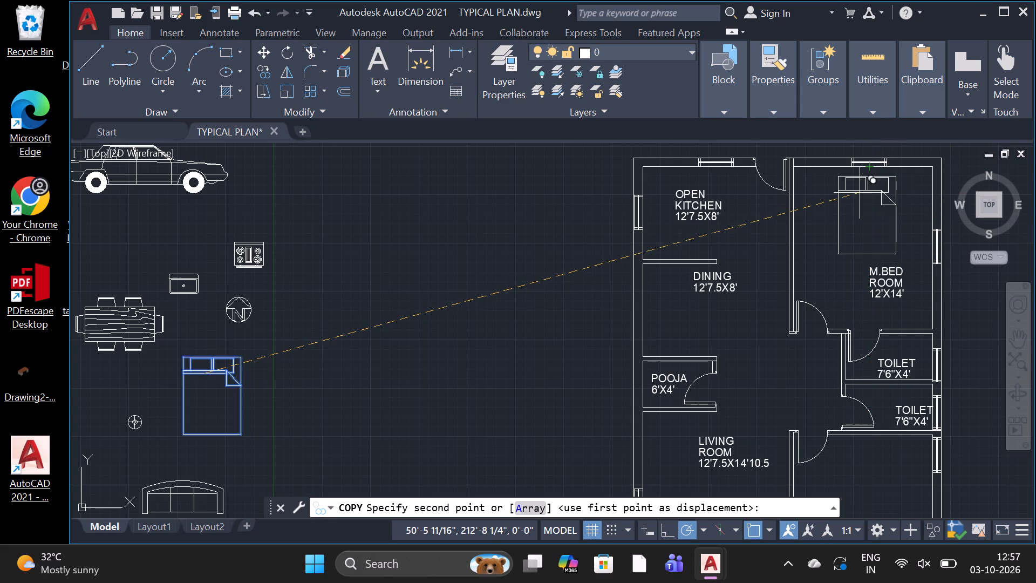
pyautogui.scroll(1, 861, 192)
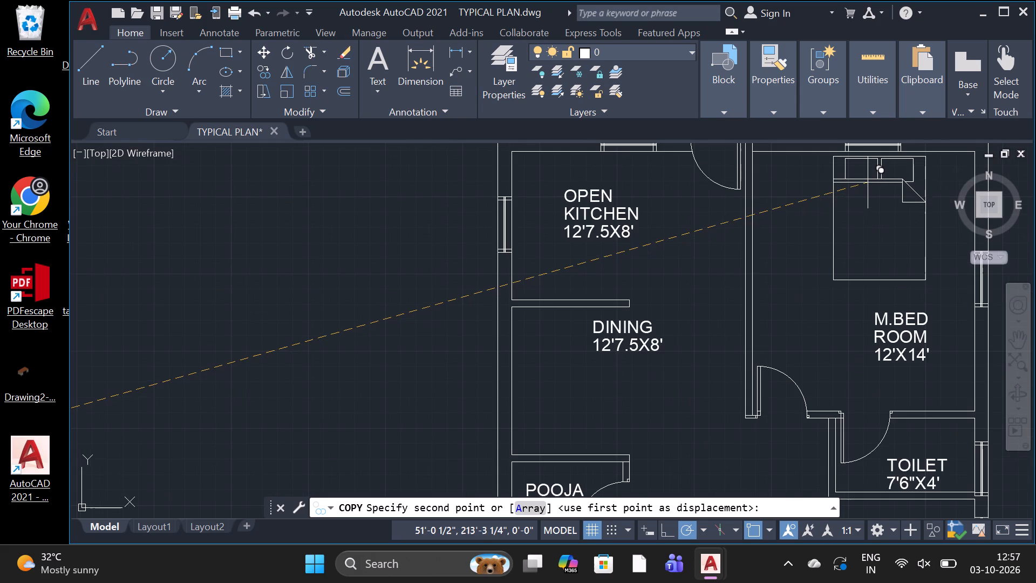
pyautogui.click(868, 182)
# Place a second copy of the bed in the BED ROOM, headboard near its top wall, and finish copying.
pyautogui.scroll(-3, 870, 192)
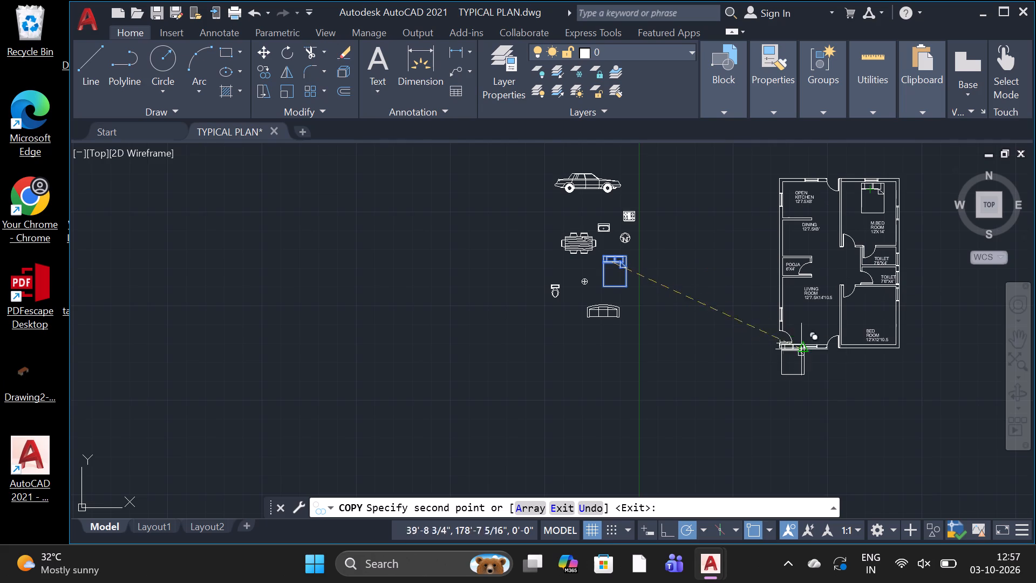
pyautogui.scroll(3, 876, 308)
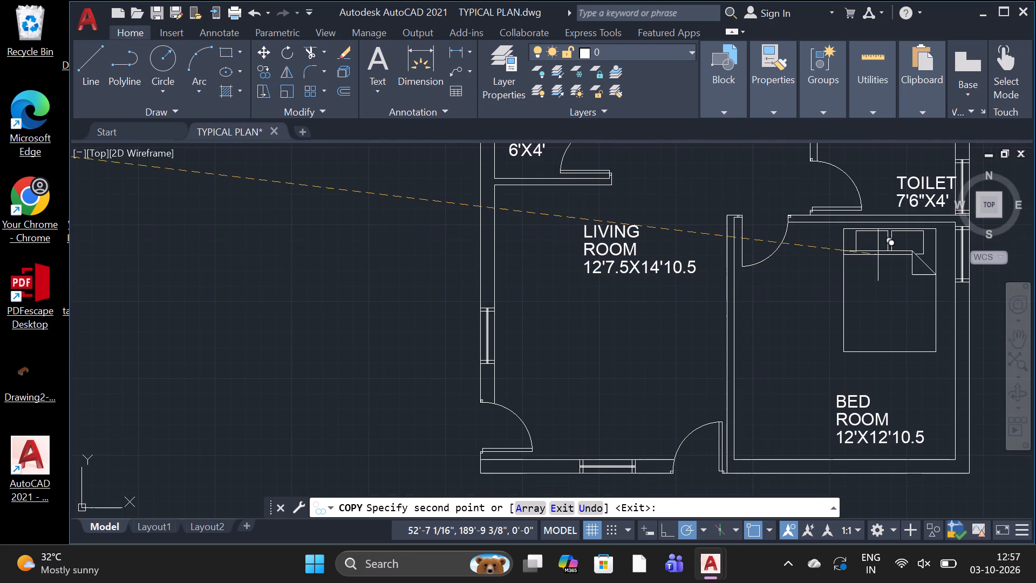
pyautogui.click(878, 254)
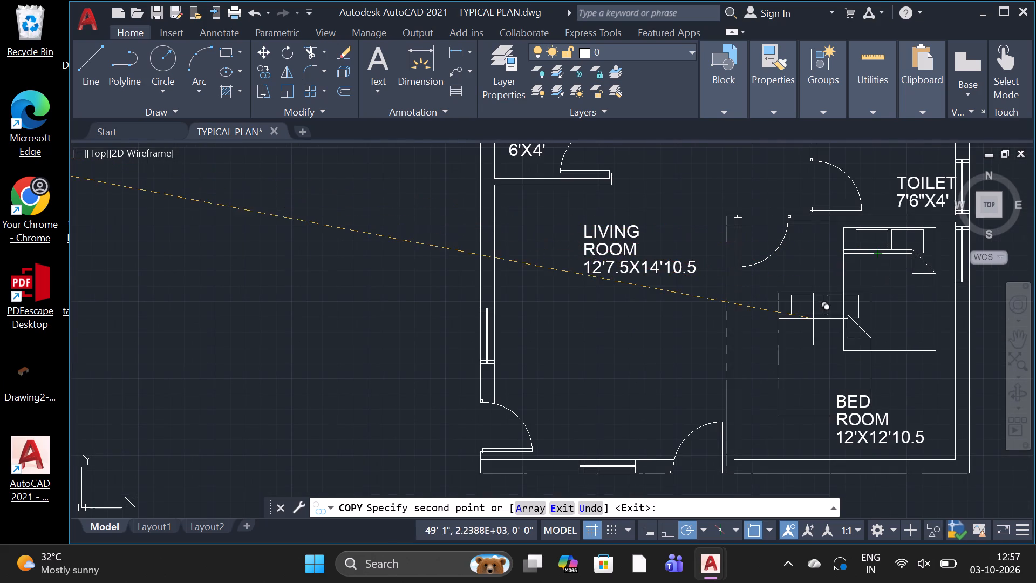
pyautogui.scroll(-2, 813, 320)
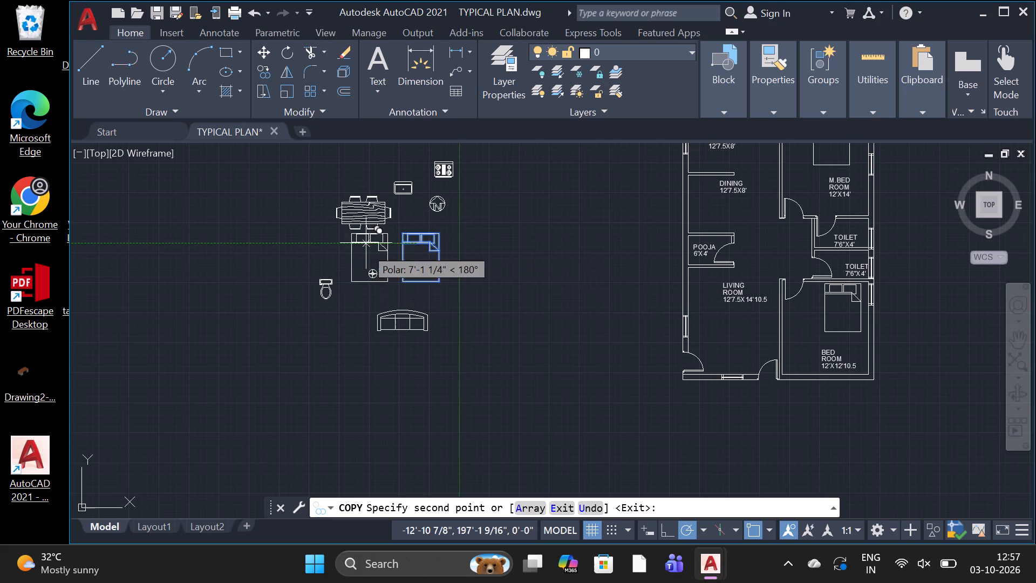
pyautogui.press('Escape')
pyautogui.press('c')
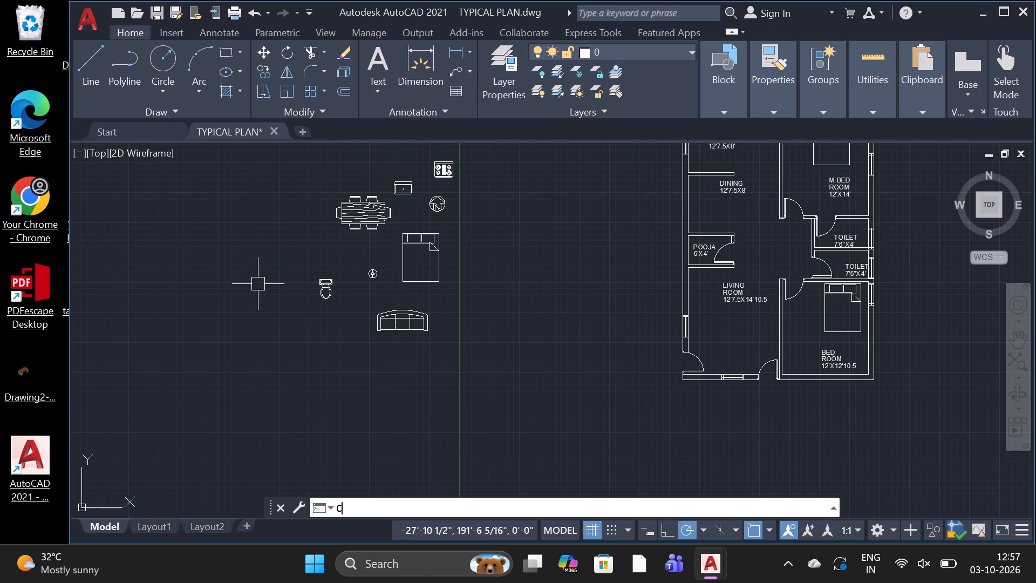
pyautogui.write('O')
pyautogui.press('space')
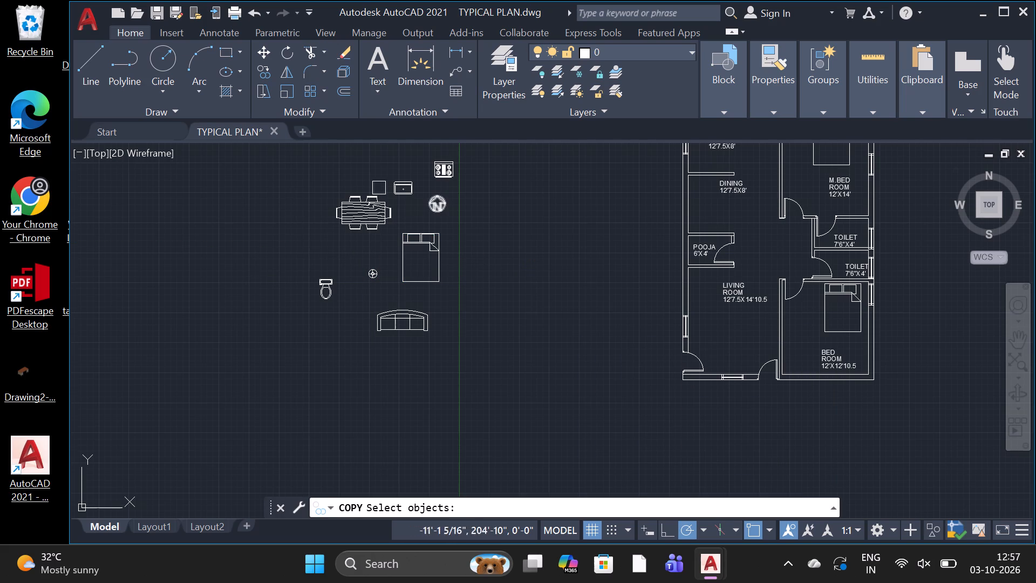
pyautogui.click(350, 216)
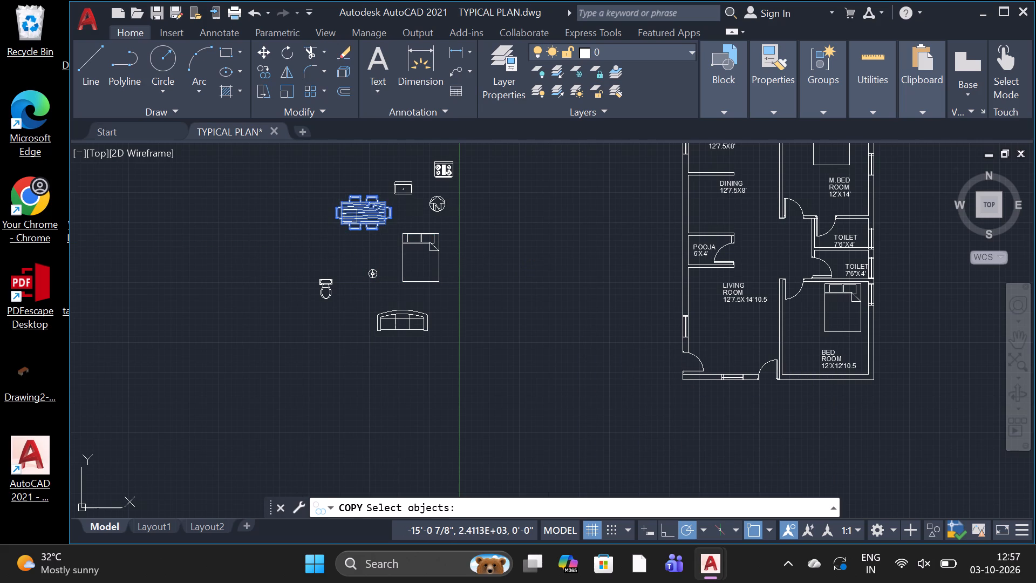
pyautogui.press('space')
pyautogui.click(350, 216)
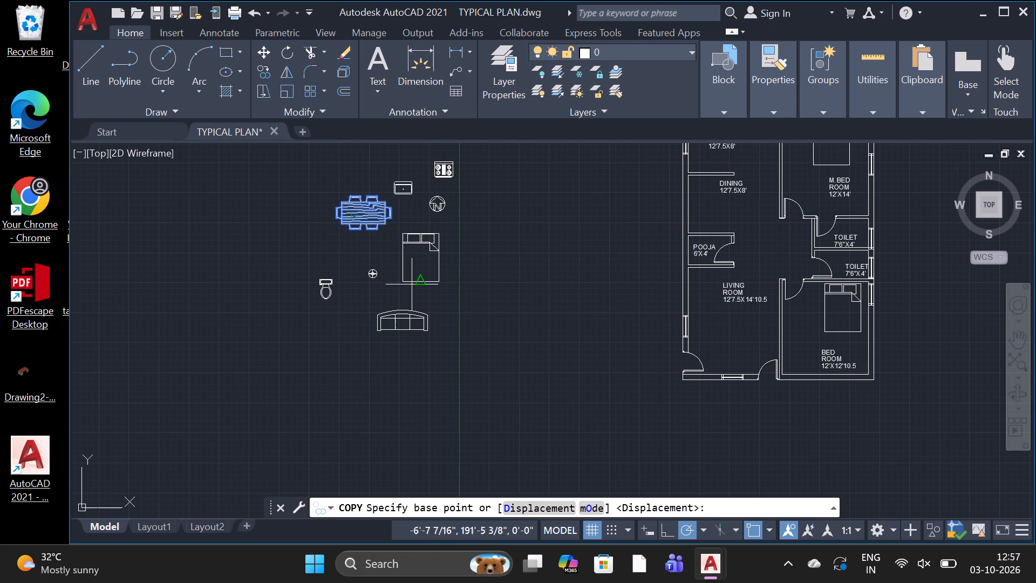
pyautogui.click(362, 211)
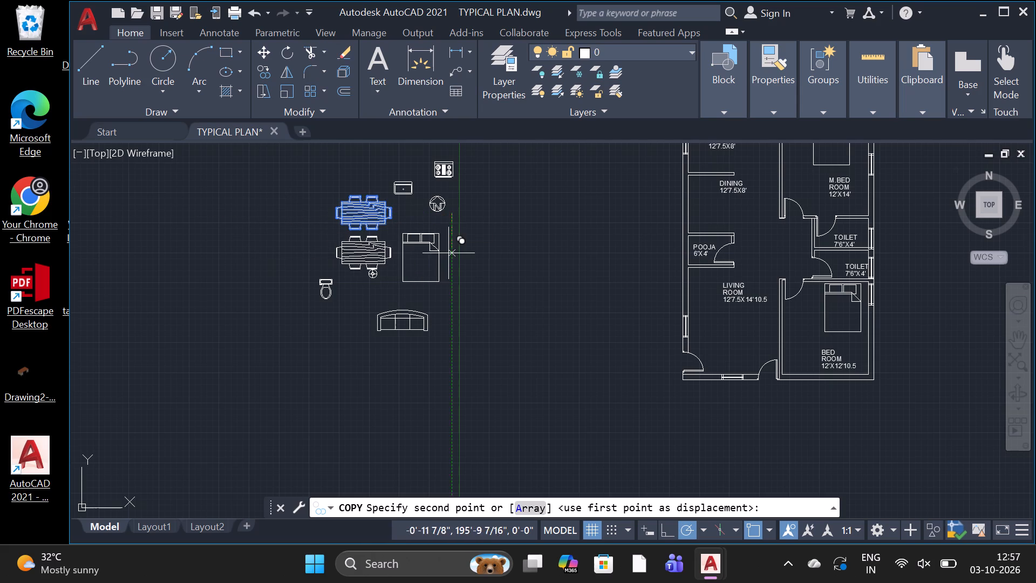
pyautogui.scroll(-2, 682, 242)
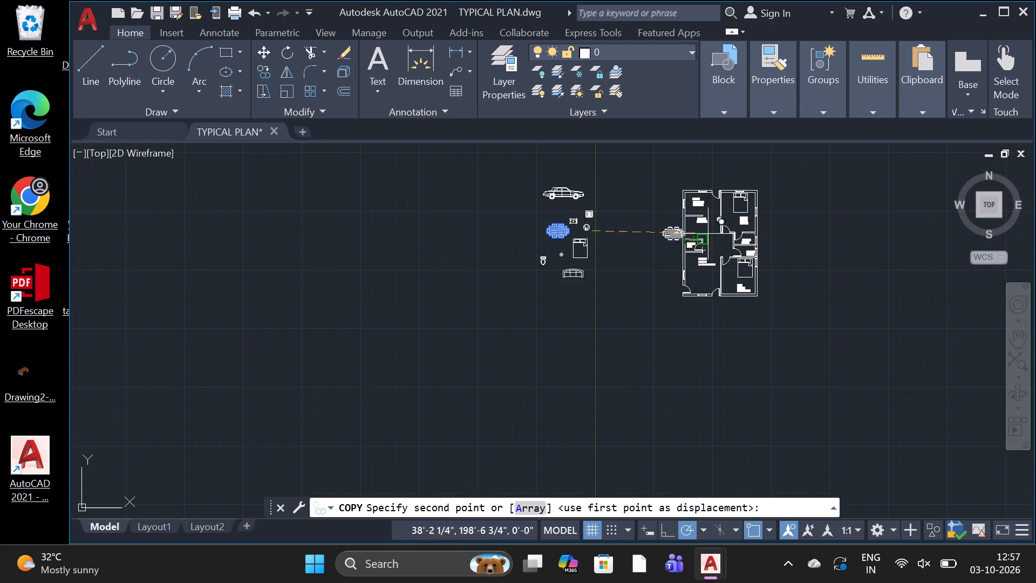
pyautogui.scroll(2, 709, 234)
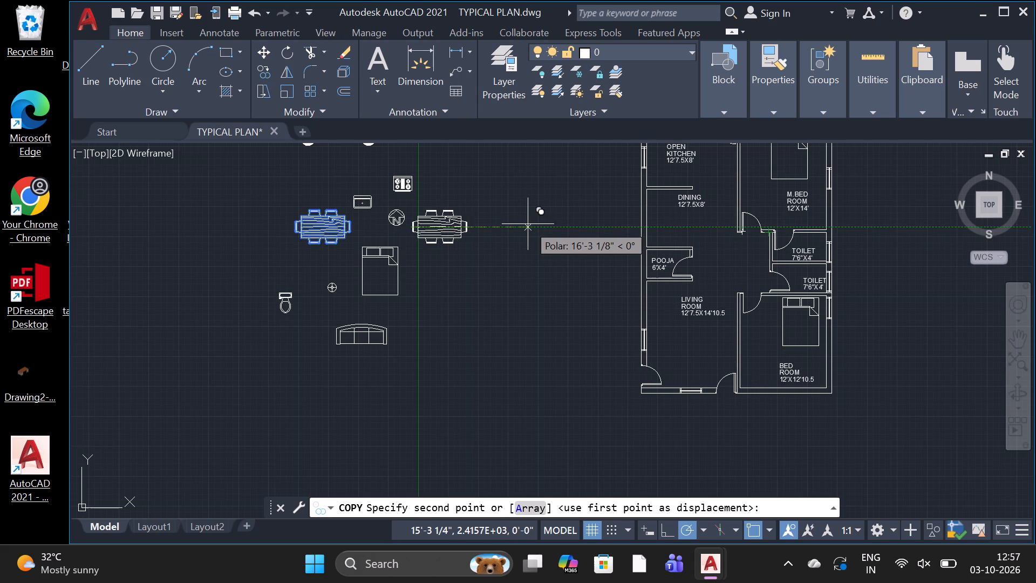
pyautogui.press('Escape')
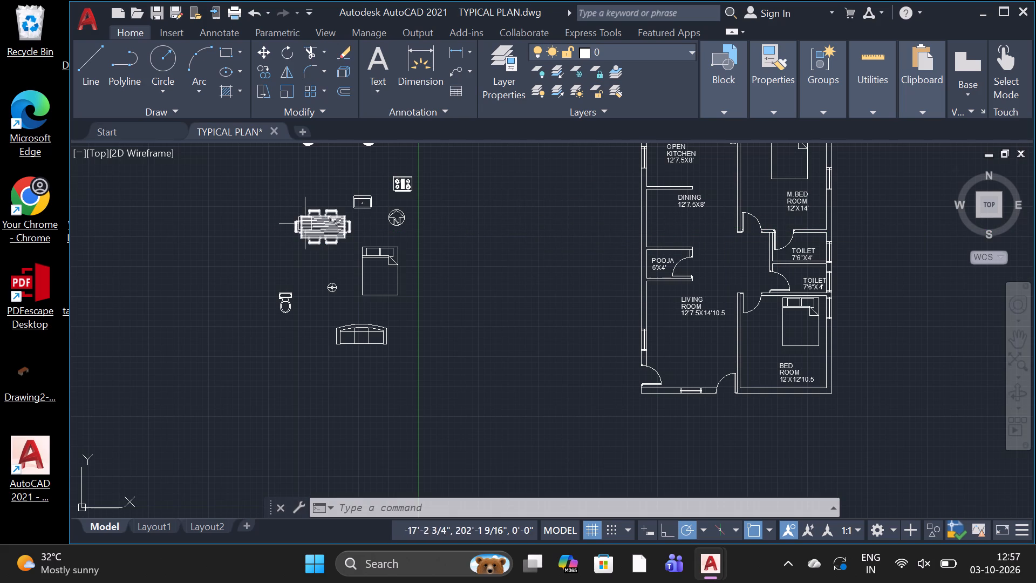
# Copy the six-chair dining set into the DINING area, between its label and the POOJA room wall, and finish copying.
pyautogui.write('CO')
pyautogui.press('space')
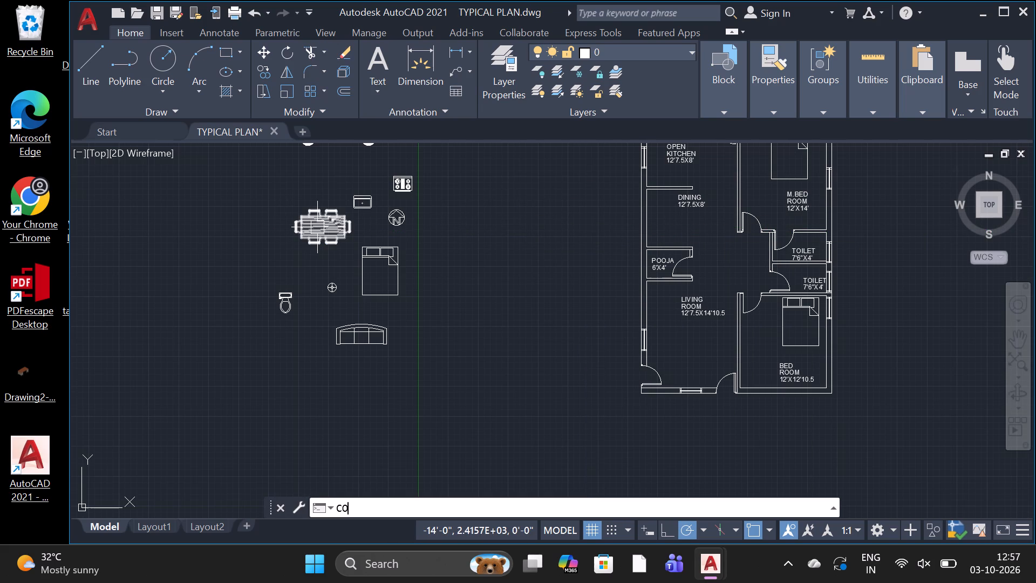
pyautogui.click(317, 227)
pyautogui.press('space')
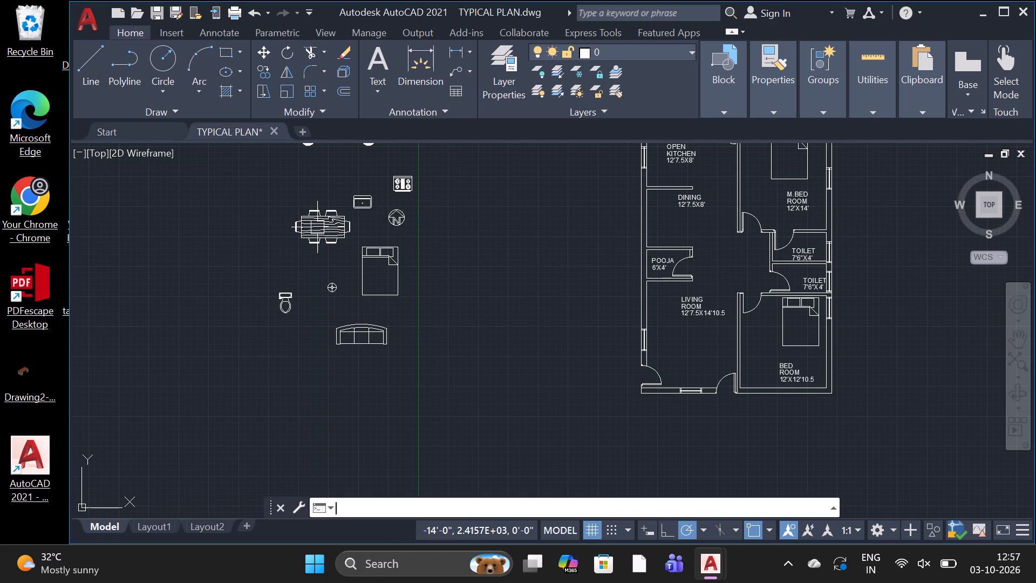
pyautogui.click(323, 223)
pyautogui.press('space')
pyautogui.click(321, 232)
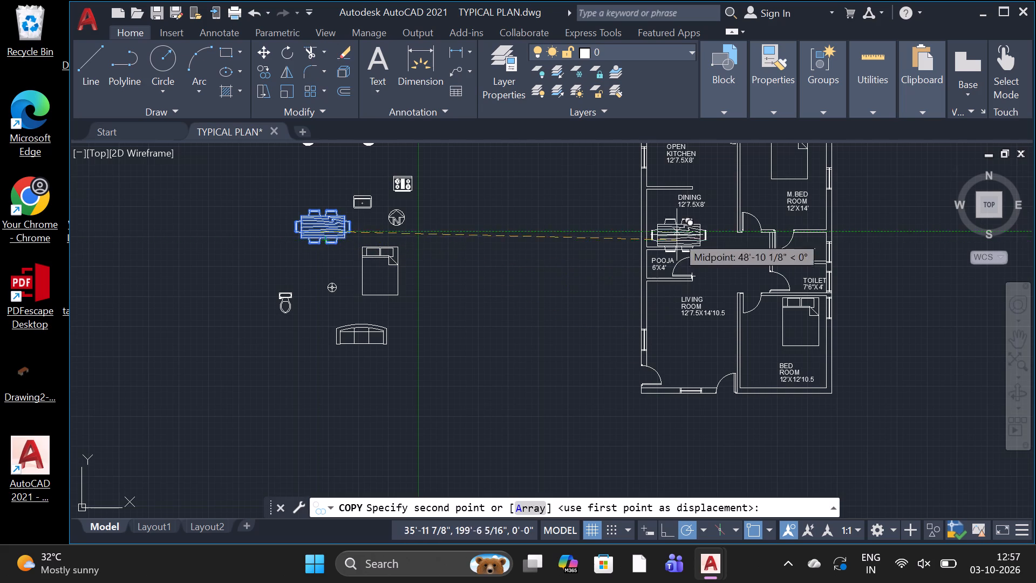
pyautogui.scroll(3, 677, 232)
pyautogui.click(677, 232)
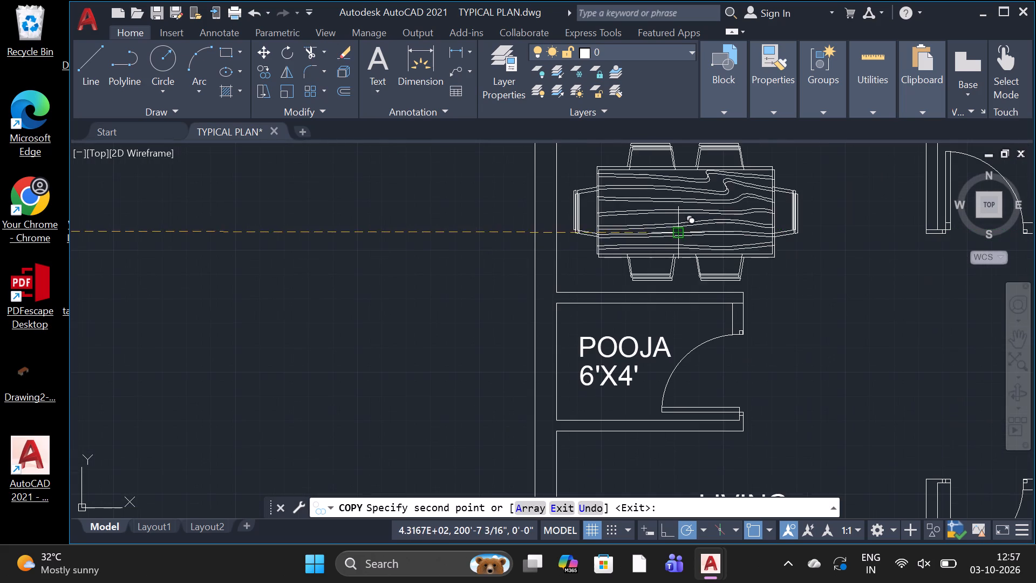
pyautogui.scroll(-3, 276, 395)
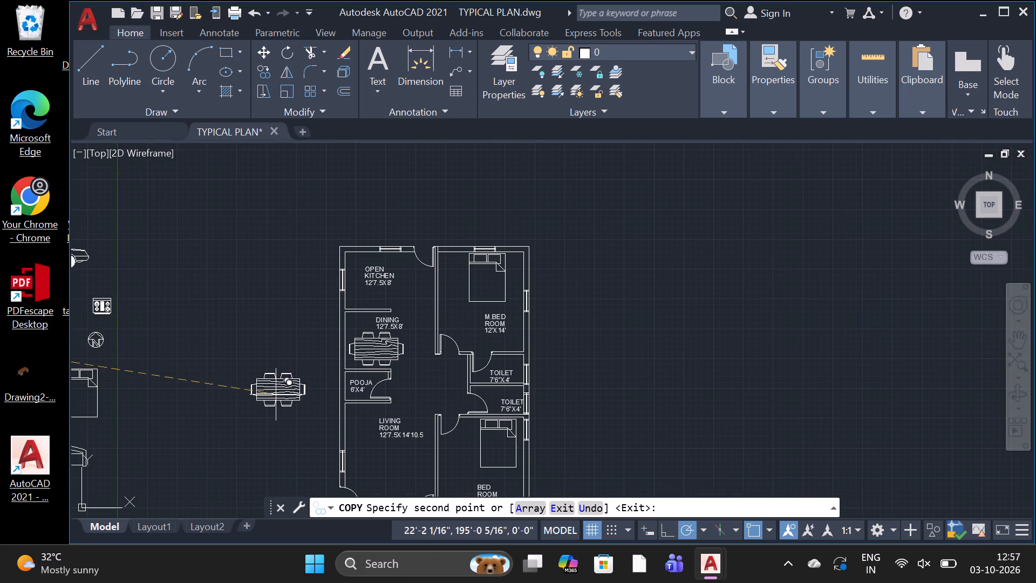
pyautogui.press('Escape')
# Copy the round table lamp block into the M.BED ROOM, between the bed's headboard end and the right wall.
pyautogui.scroll(-2, 283, 367)
pyautogui.scroll(3, 197, 318)
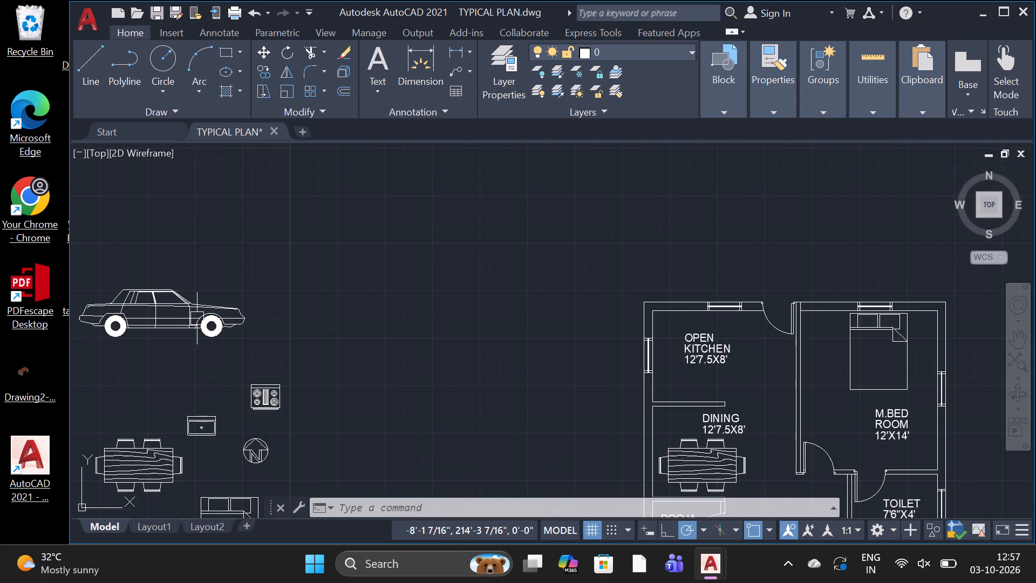
pyautogui.scroll(-2, 197, 318)
pyautogui.scroll(2, 194, 458)
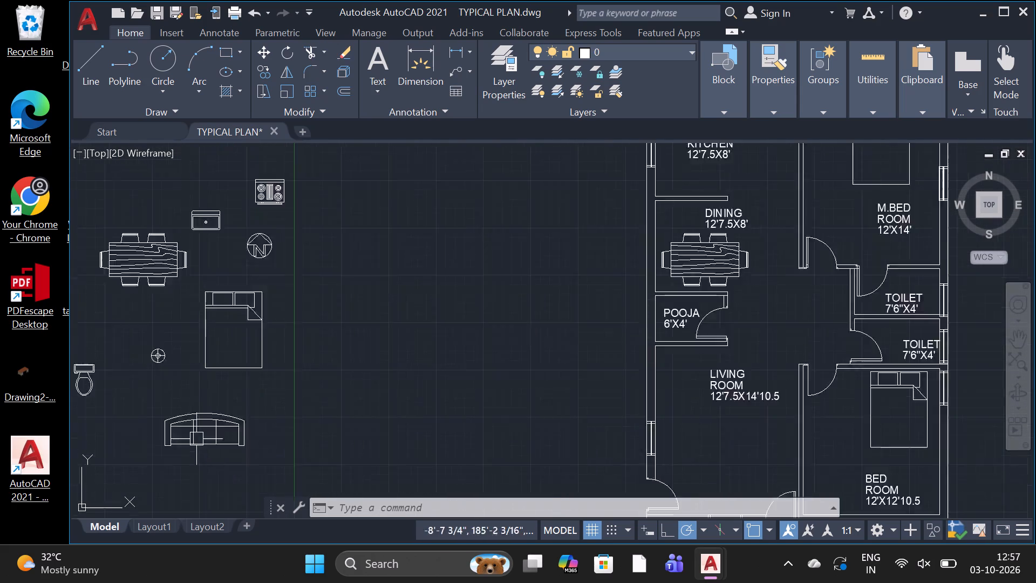
pyautogui.scroll(1, 196, 439)
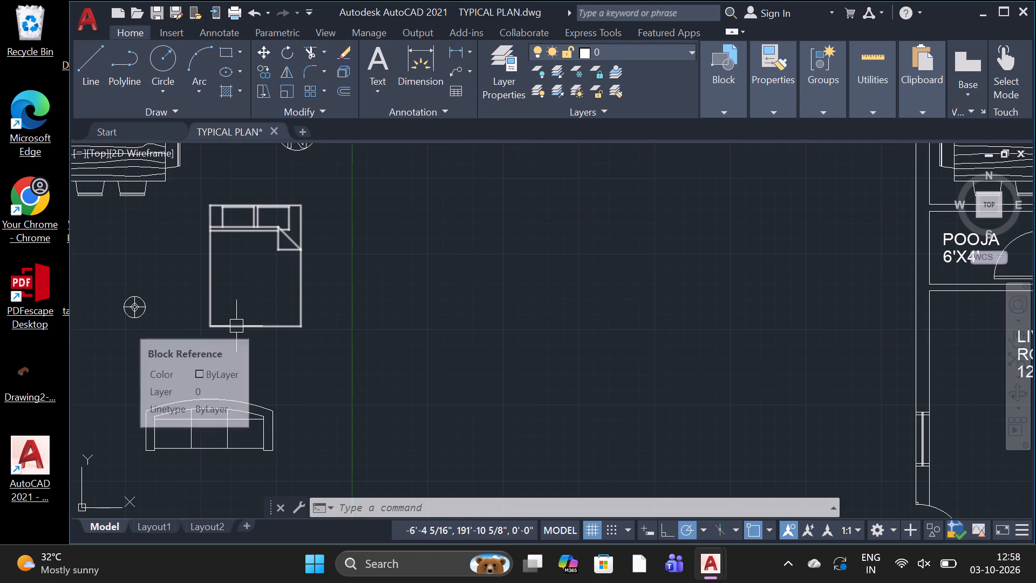
pyautogui.scroll(2, 122, 309)
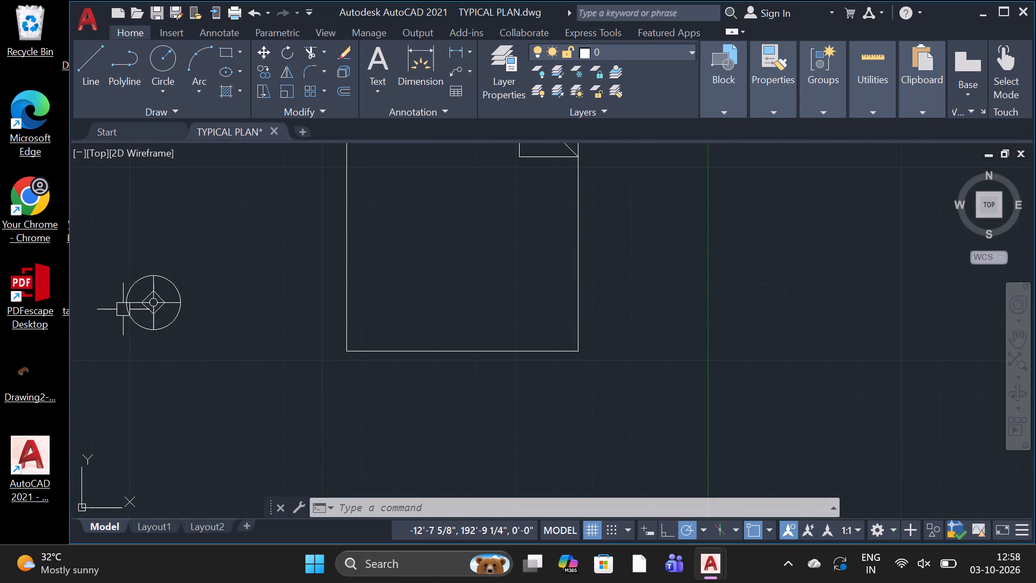
pyautogui.write('CO')
pyautogui.press('space')
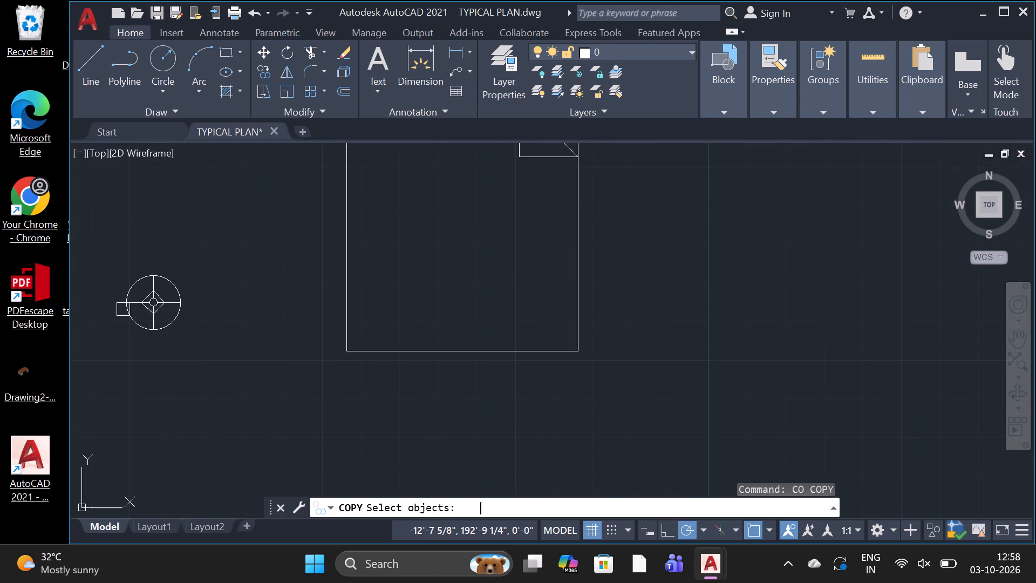
pyautogui.click(224, 248)
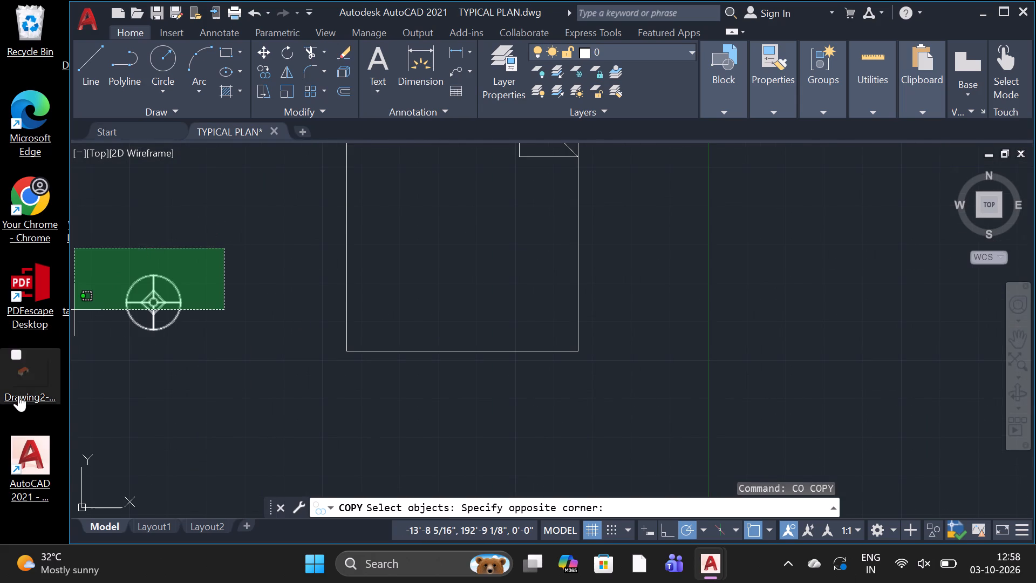
pyautogui.click(128, 376)
pyautogui.press('space')
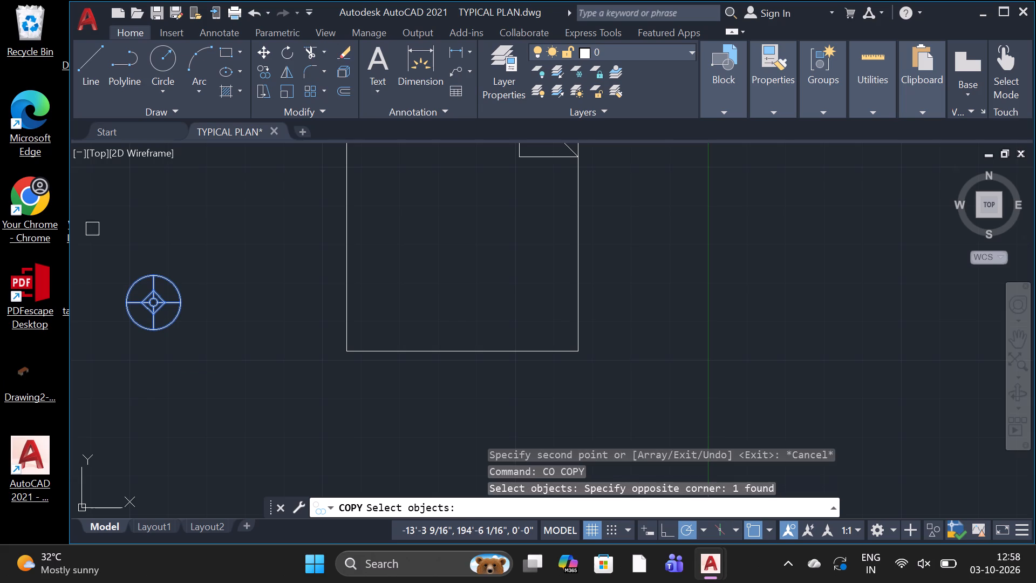
pyautogui.click(151, 304)
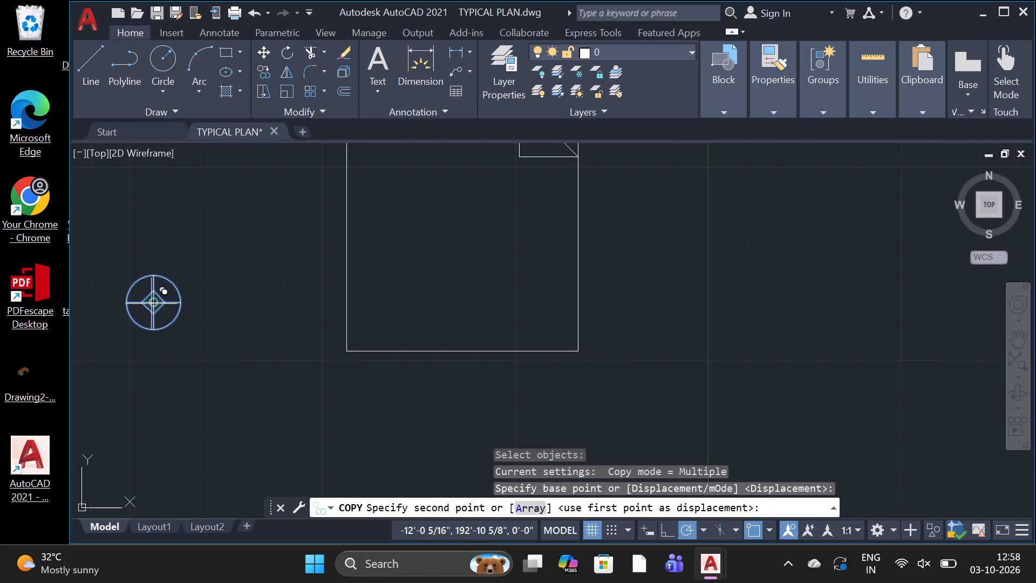
pyautogui.scroll(-7, 237, 302)
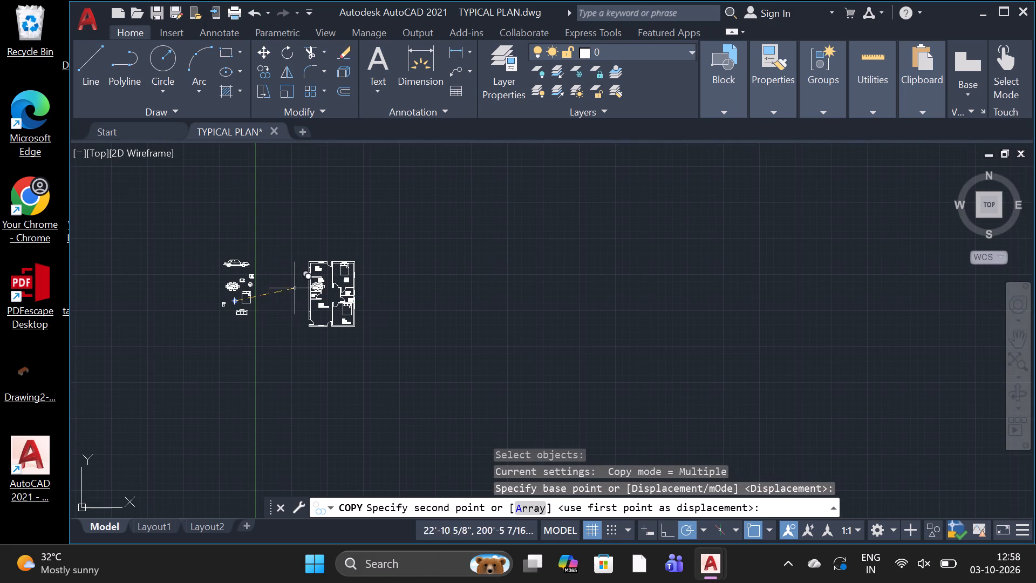
pyautogui.scroll(2, 371, 269)
pyautogui.scroll(3, 301, 275)
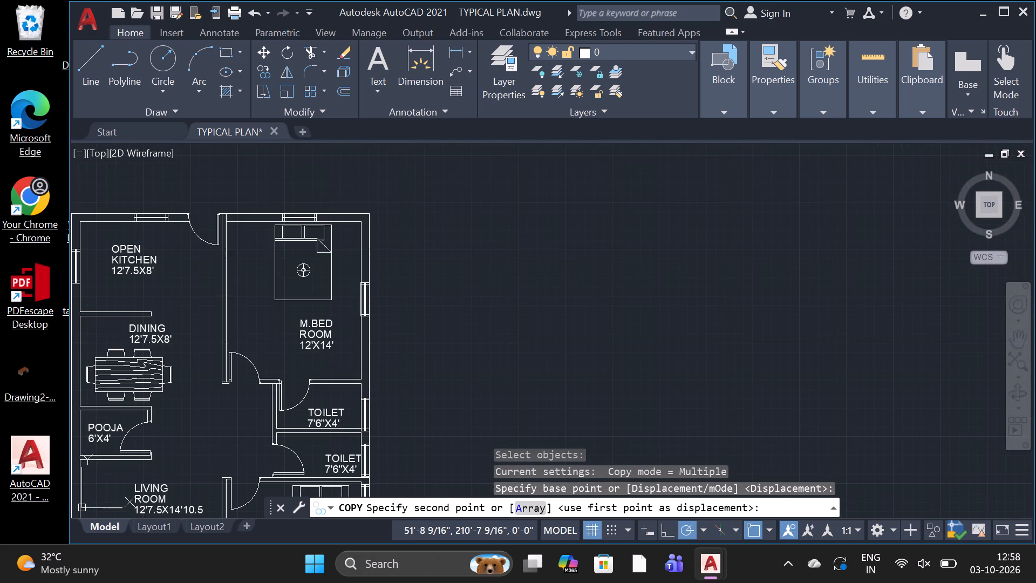
pyautogui.scroll(3, 344, 250)
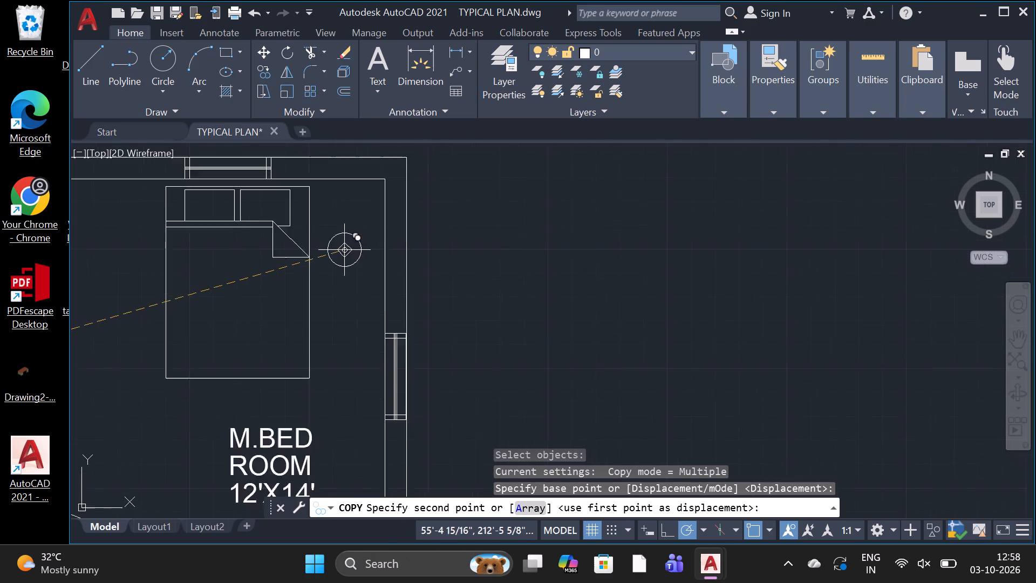
pyautogui.scroll(-1, 344, 214)
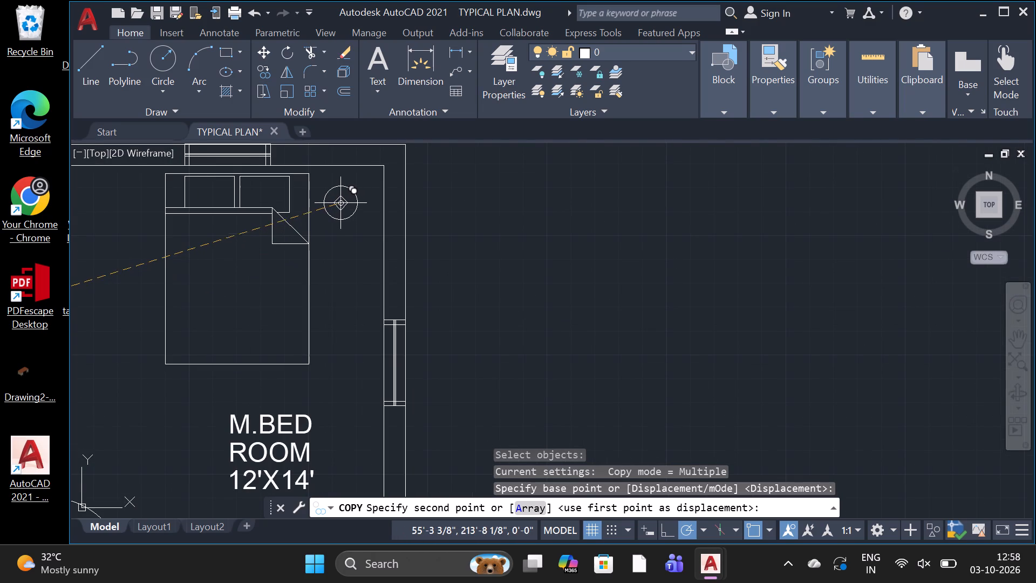
pyautogui.click(339, 201)
# Place a second table lamp copy in the BED ROOM, just left of the bed's headboard, and finish copying.
pyautogui.scroll(-3, 352, 223)
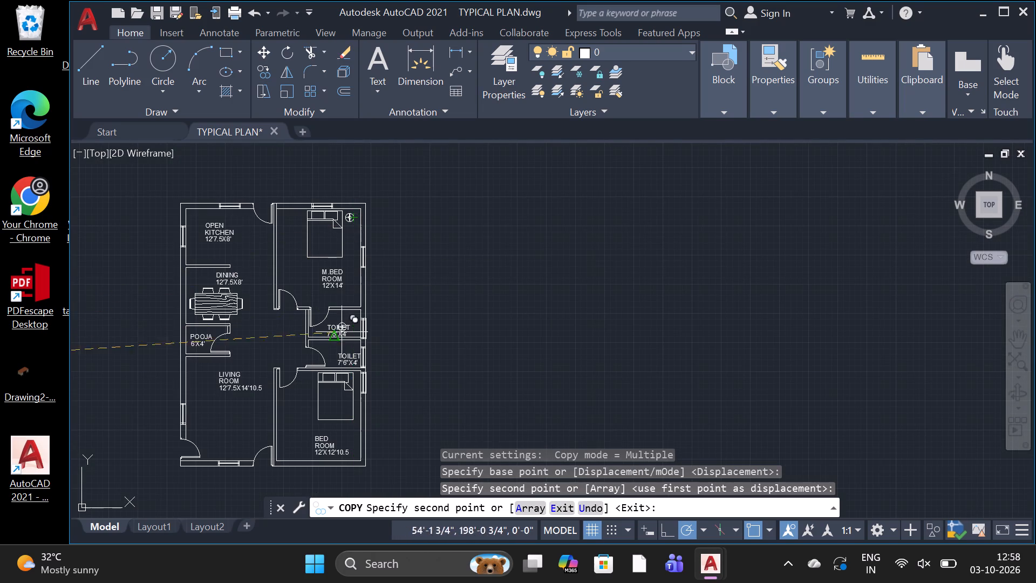
pyautogui.scroll(4, 347, 385)
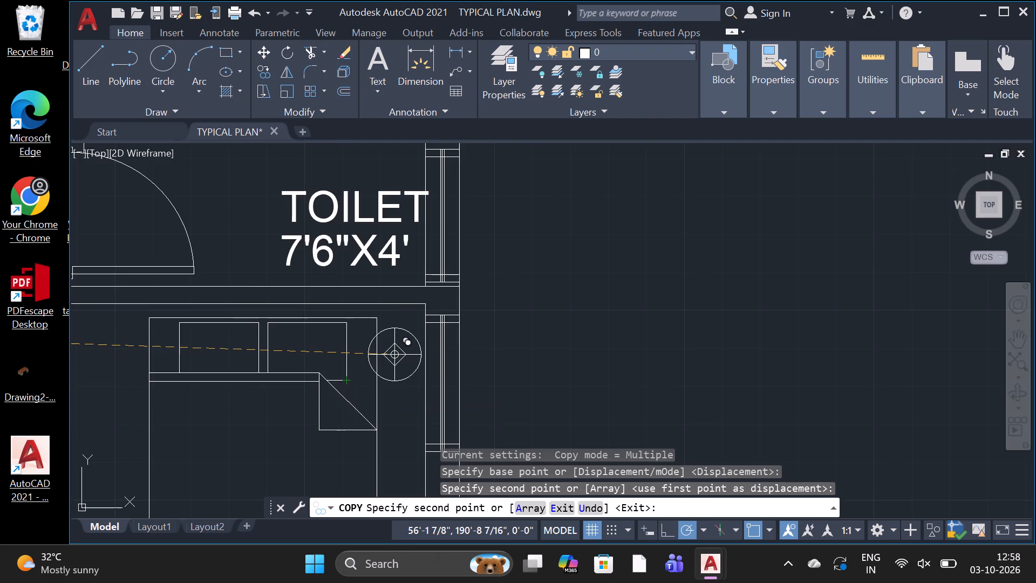
pyautogui.scroll(3, 395, 355)
pyautogui.scroll(-4, 420, 331)
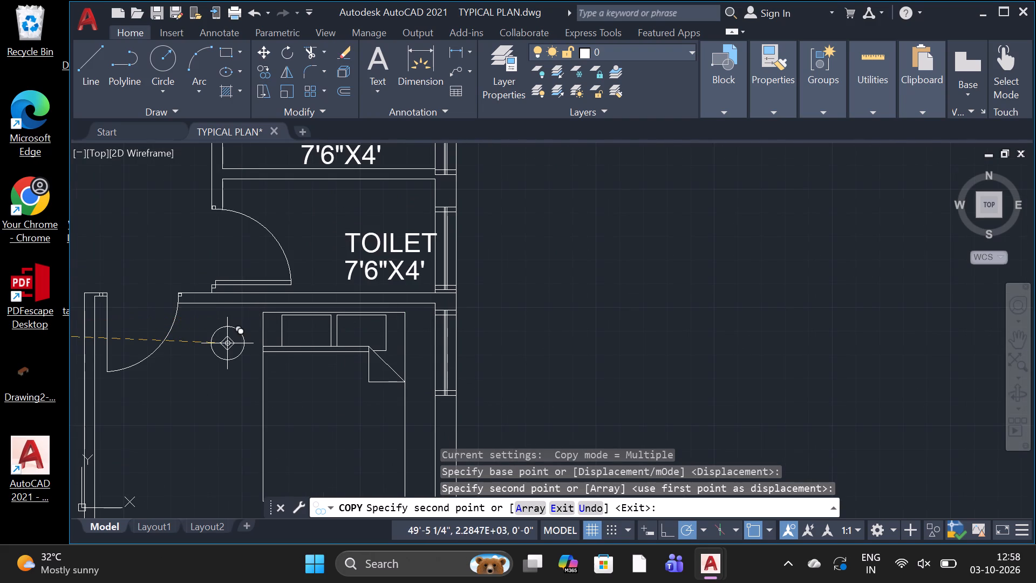
pyautogui.scroll(2, 228, 339)
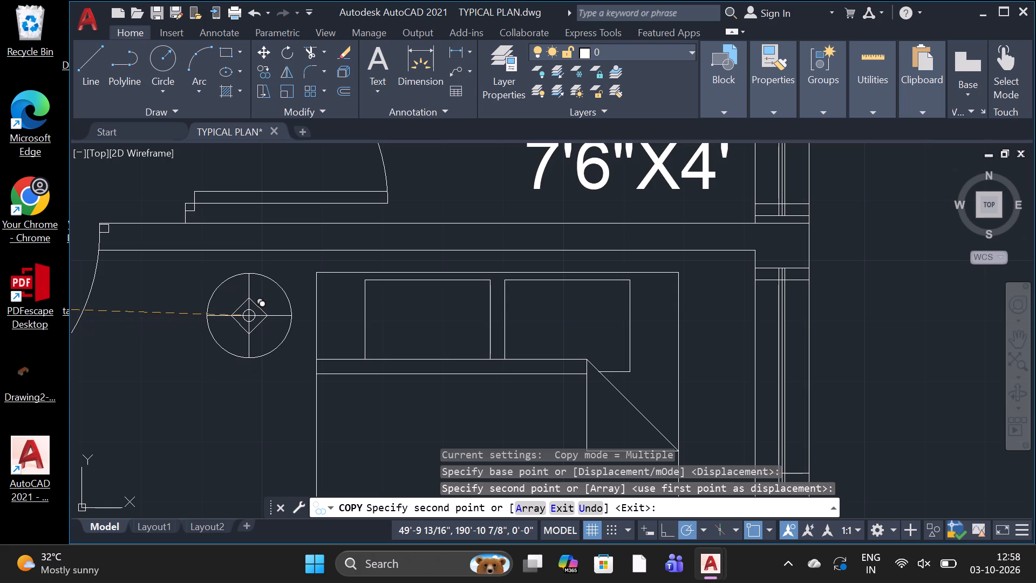
pyautogui.click(252, 316)
pyautogui.scroll(-3, 267, 350)
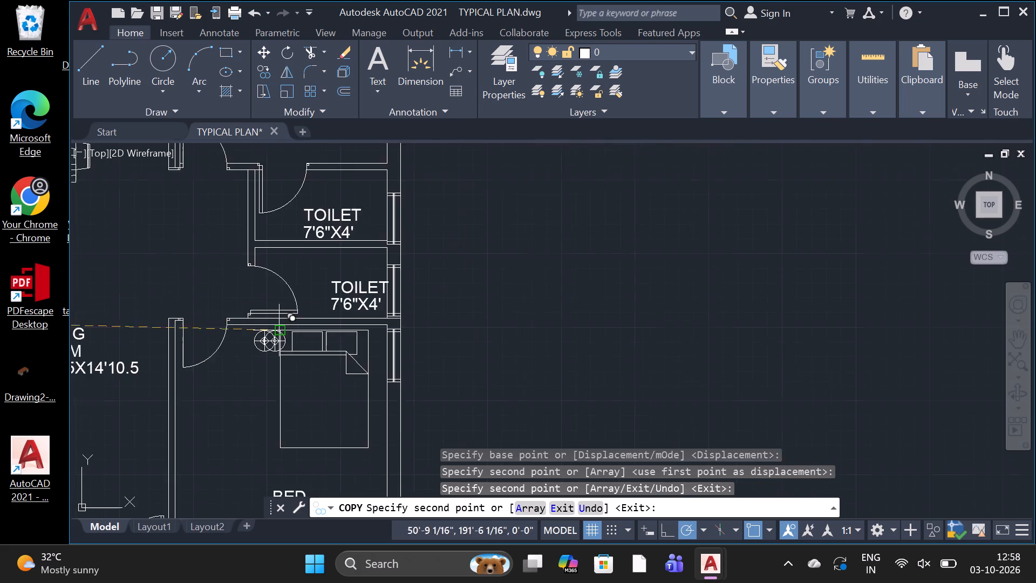
pyautogui.scroll(-3, 295, 295)
pyautogui.press('Escape')
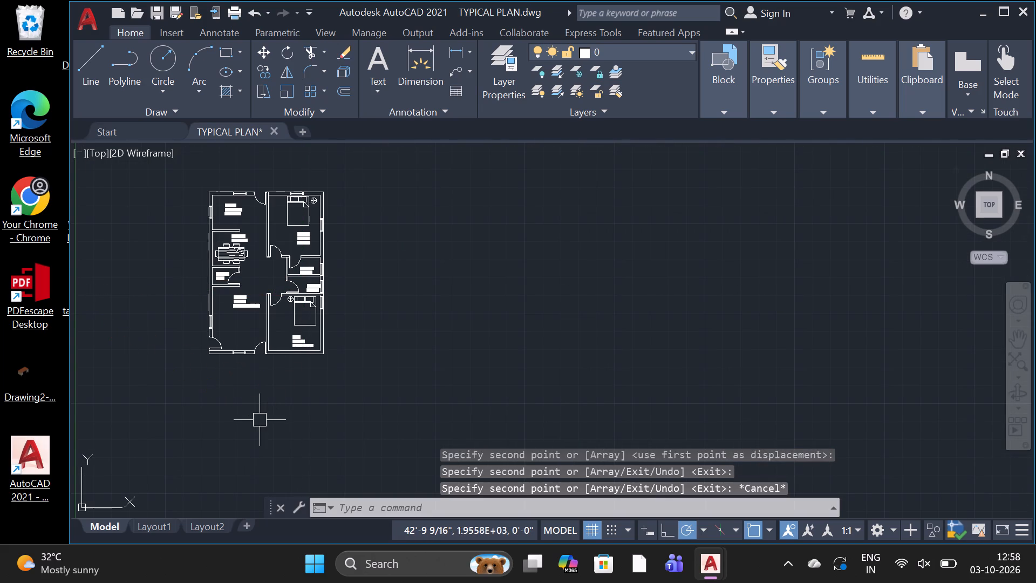
# Rotate the kitchen sink block beside the plan 90° about its lower-right corner so it stands upright.
pyautogui.scroll(-3, 151, 252)
pyautogui.scroll(3, 134, 281)
pyautogui.scroll(-1, 120, 254)
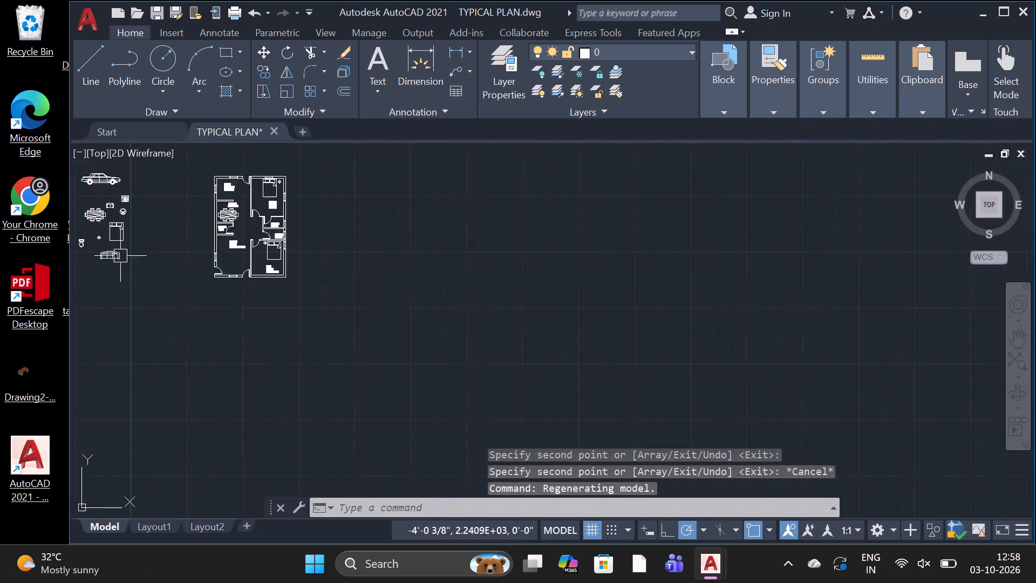
pyautogui.scroll(-2, 122, 256)
pyautogui.scroll(1, 108, 271)
pyautogui.scroll(2, 95, 222)
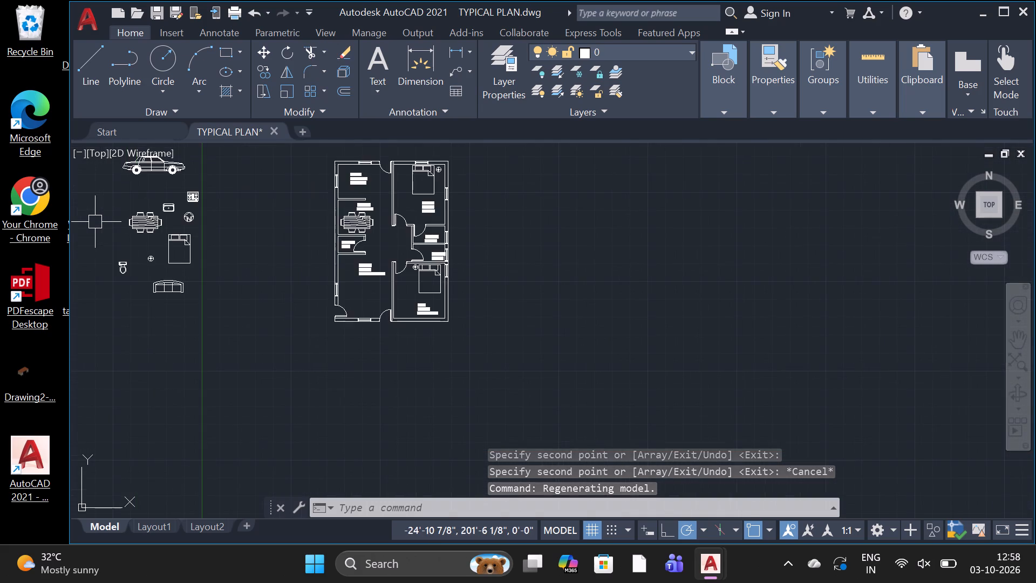
pyautogui.scroll(1, 95, 222)
pyautogui.scroll(3, 222, 200)
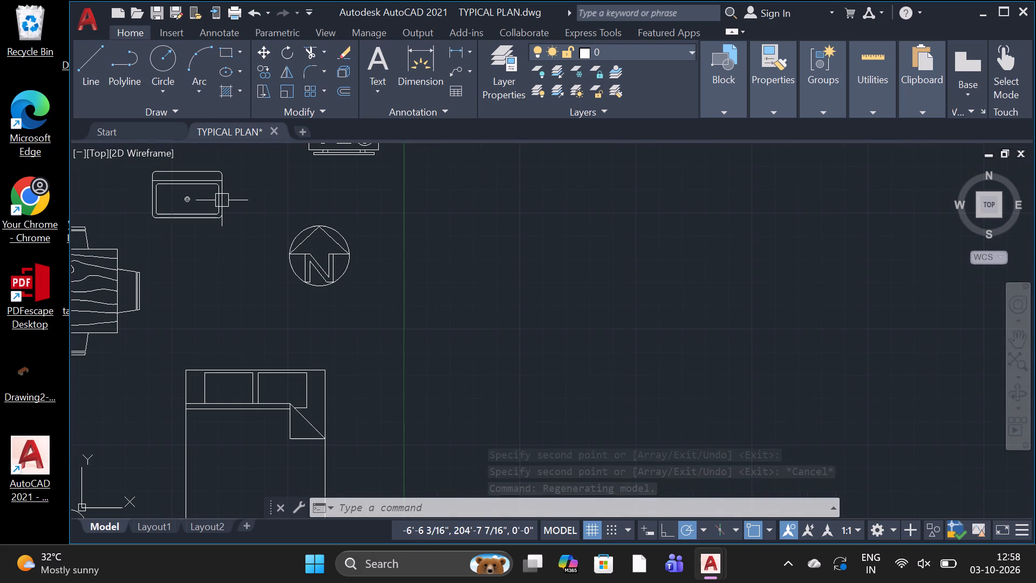
pyautogui.write('RO')
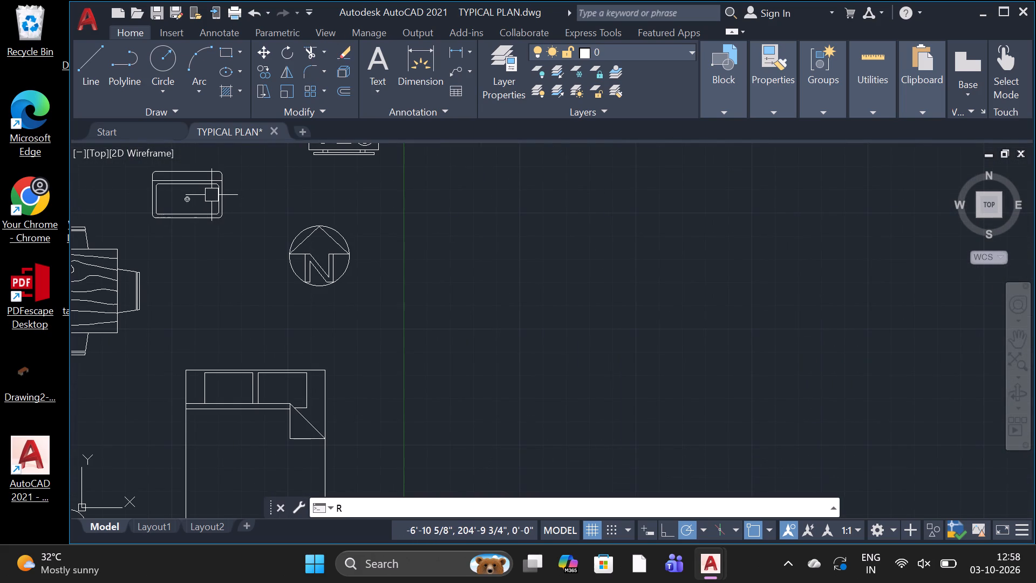
pyautogui.press('space')
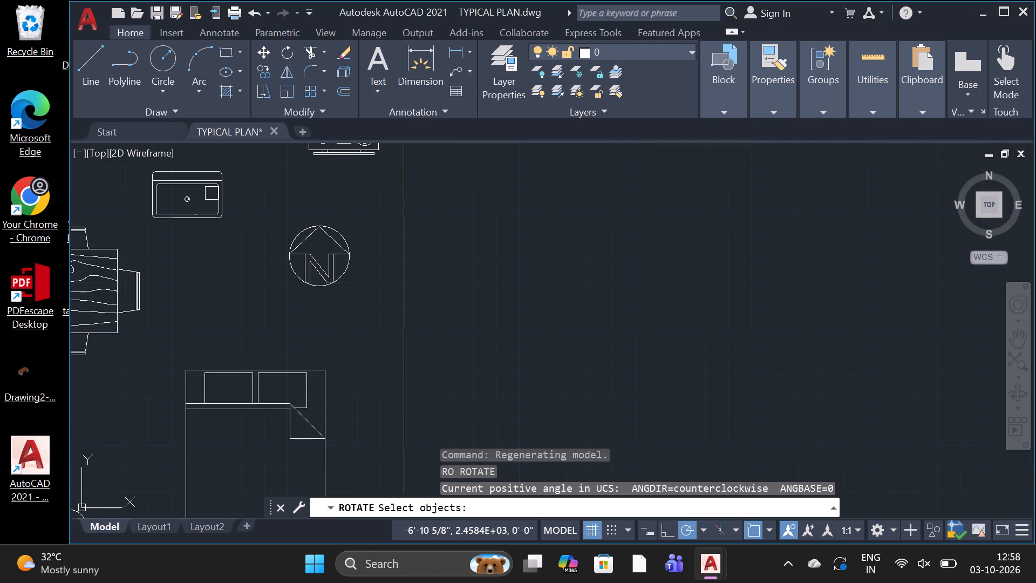
pyautogui.click(233, 163)
pyautogui.click(114, 229)
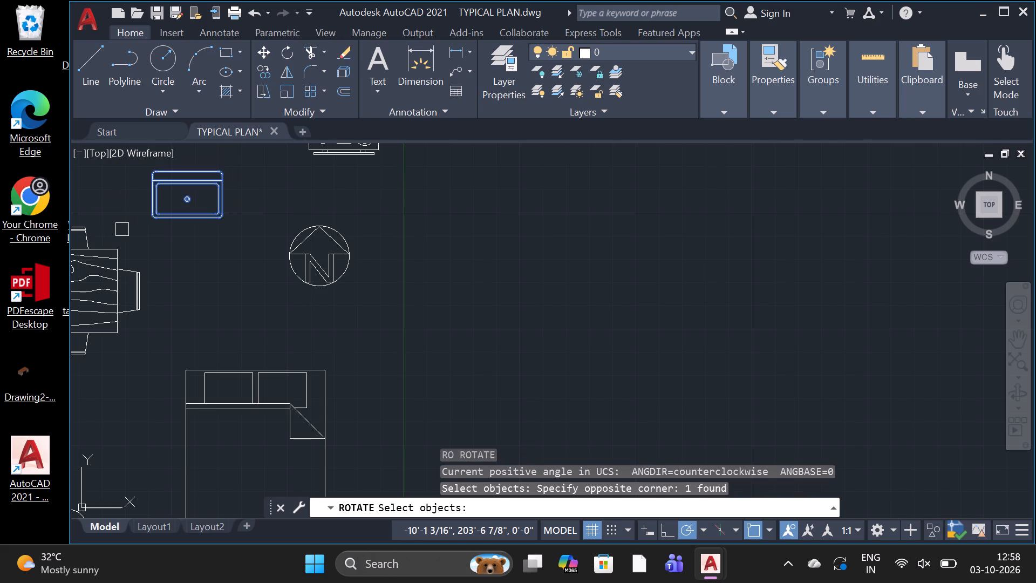
pyautogui.press('space')
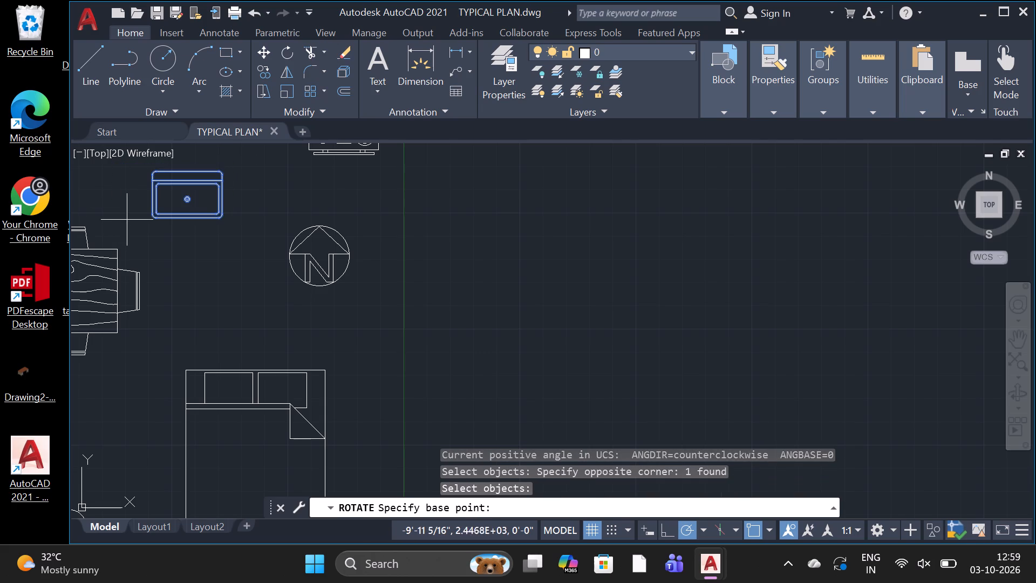
pyautogui.click(216, 223)
pyautogui.click(218, 182)
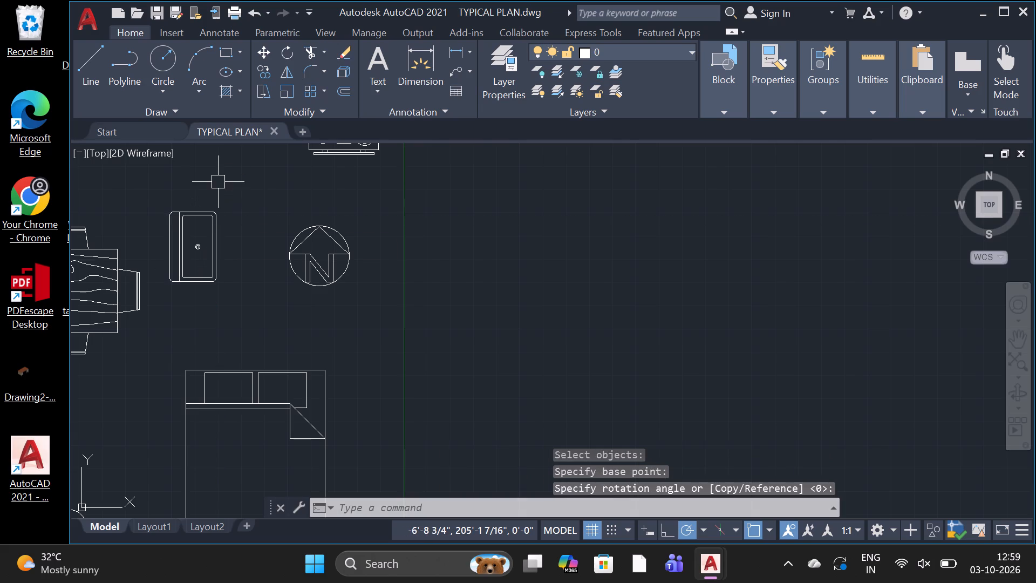
# Copy the rotated sink into the OPEN KITCHEN, against its left wall just above the DINING partition, and finish copying.
pyautogui.write('CO')
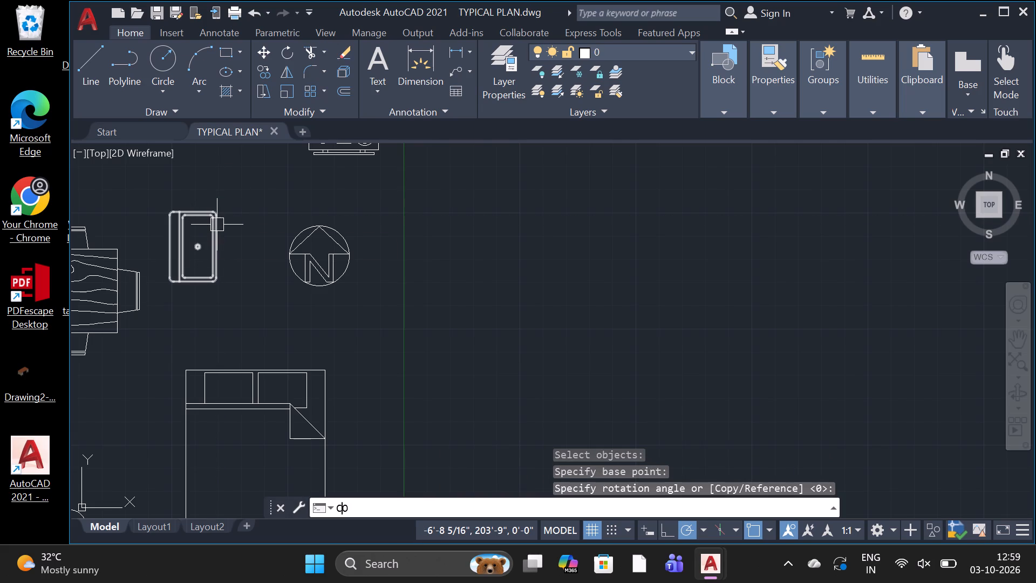
pyautogui.press('space')
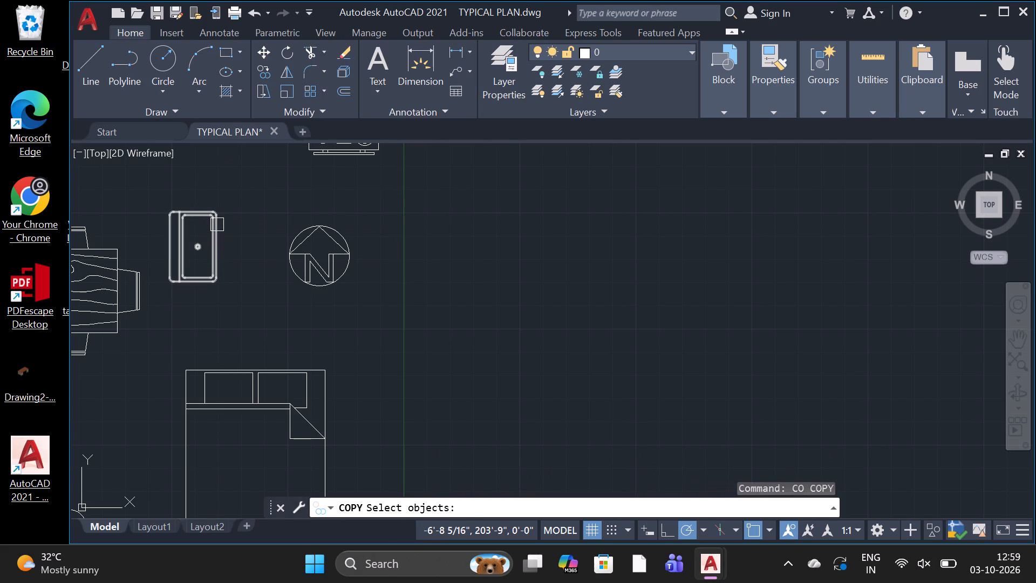
pyautogui.click(226, 186)
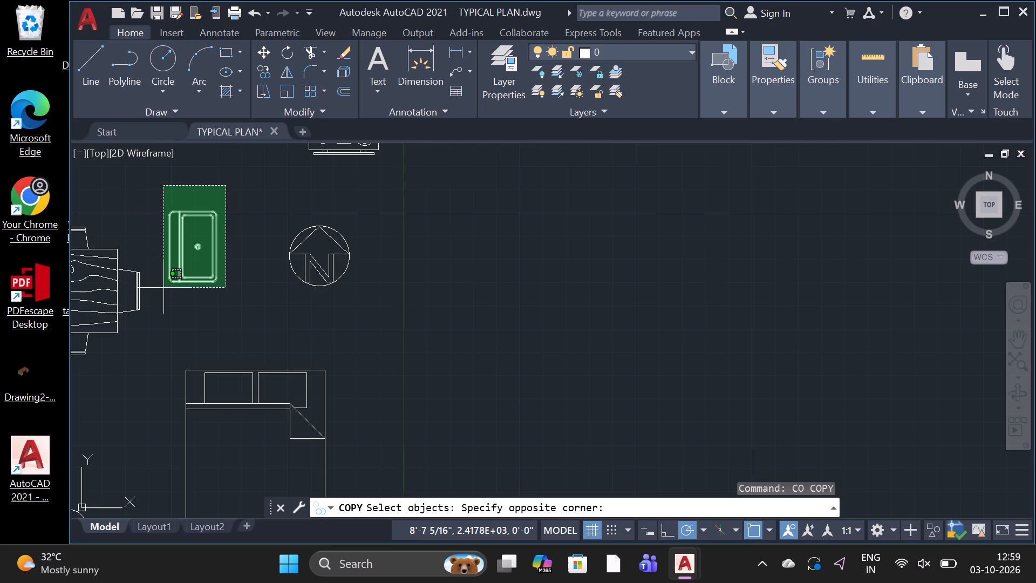
pyautogui.click(162, 292)
pyautogui.press('space')
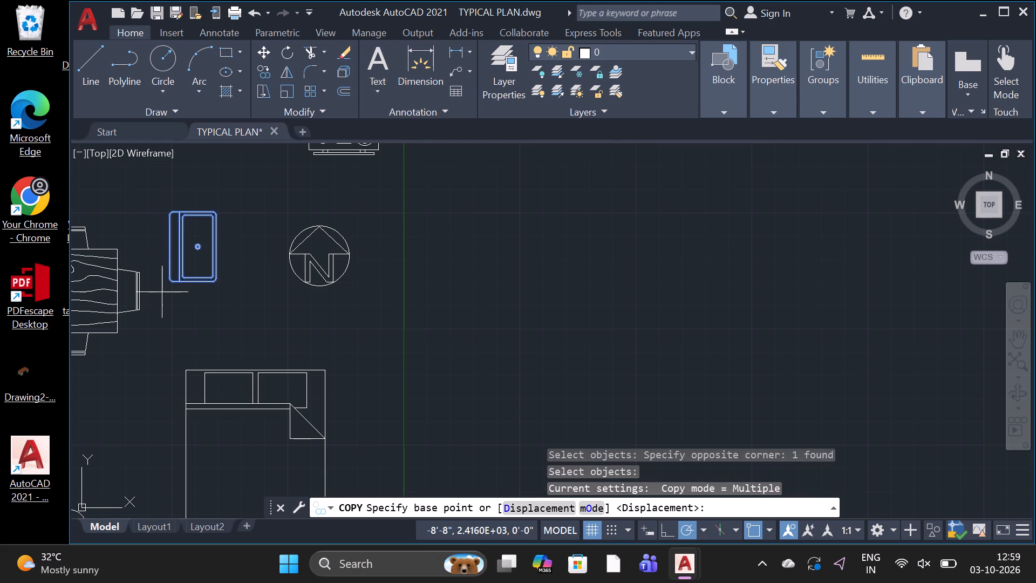
pyautogui.click(212, 236)
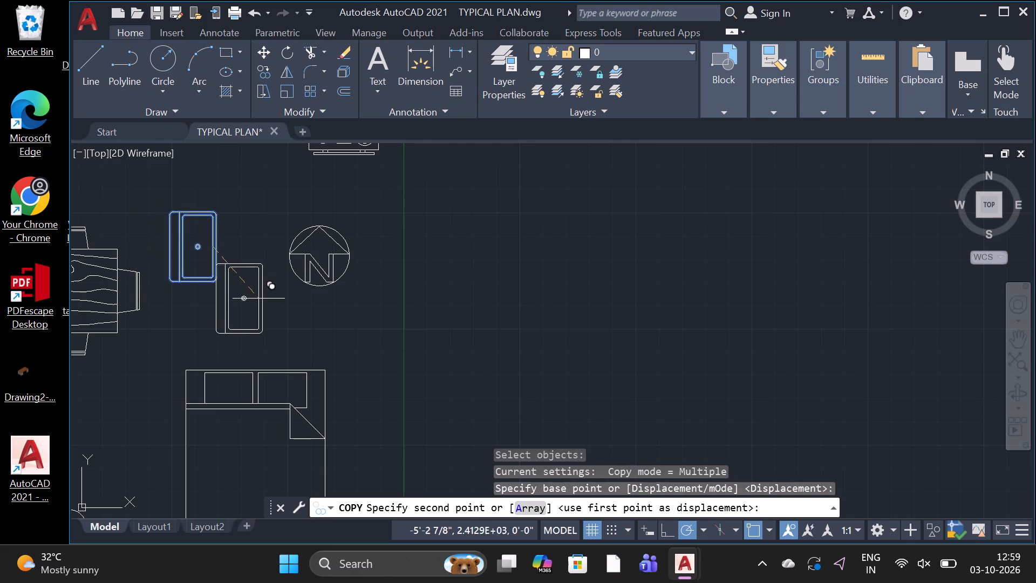
pyautogui.scroll(-4, 257, 301)
pyautogui.scroll(3, 432, 266)
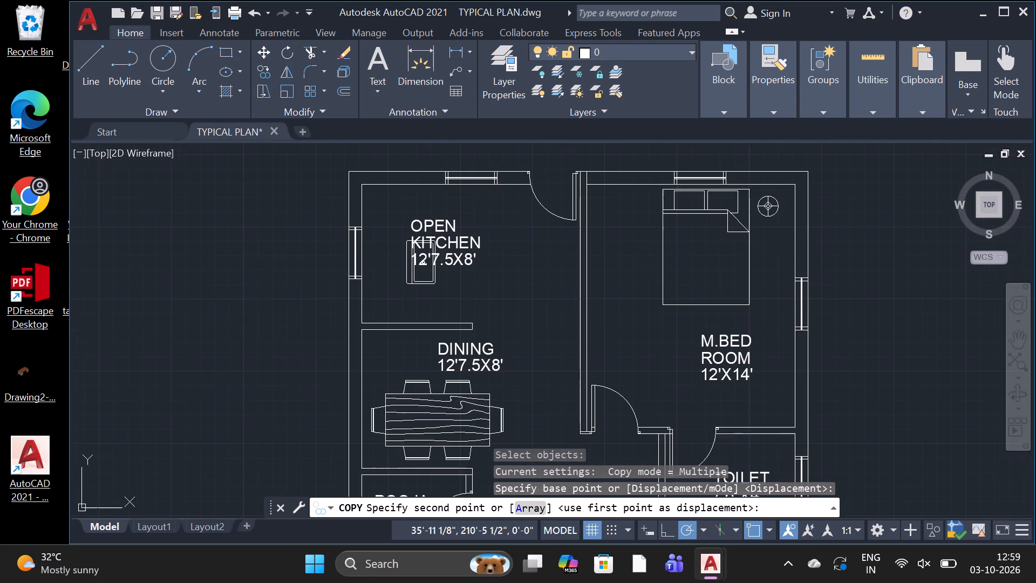
pyautogui.scroll(3, 369, 308)
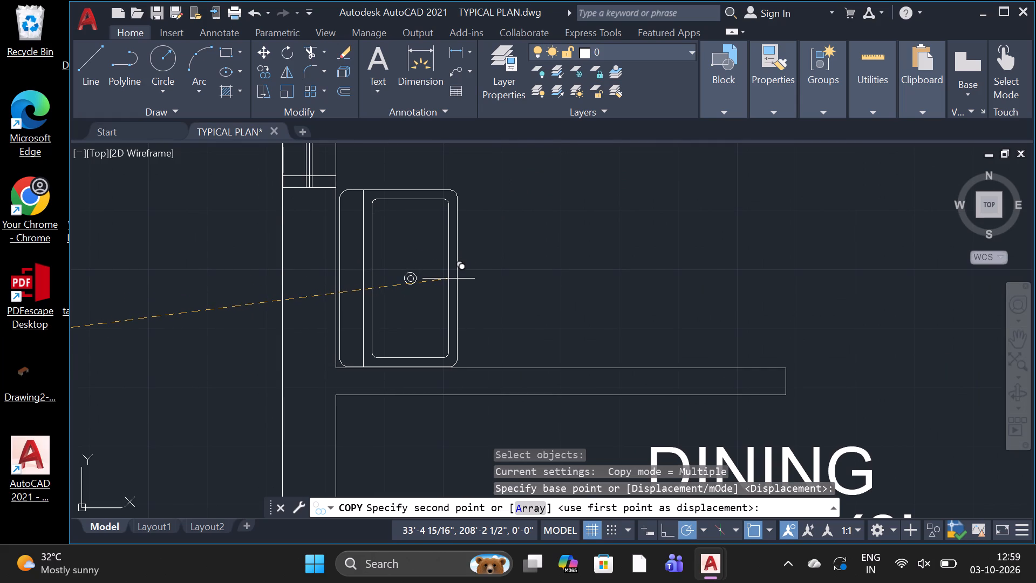
pyautogui.click(448, 279)
pyautogui.scroll(-2, 448, 279)
pyautogui.scroll(-2, 195, 333)
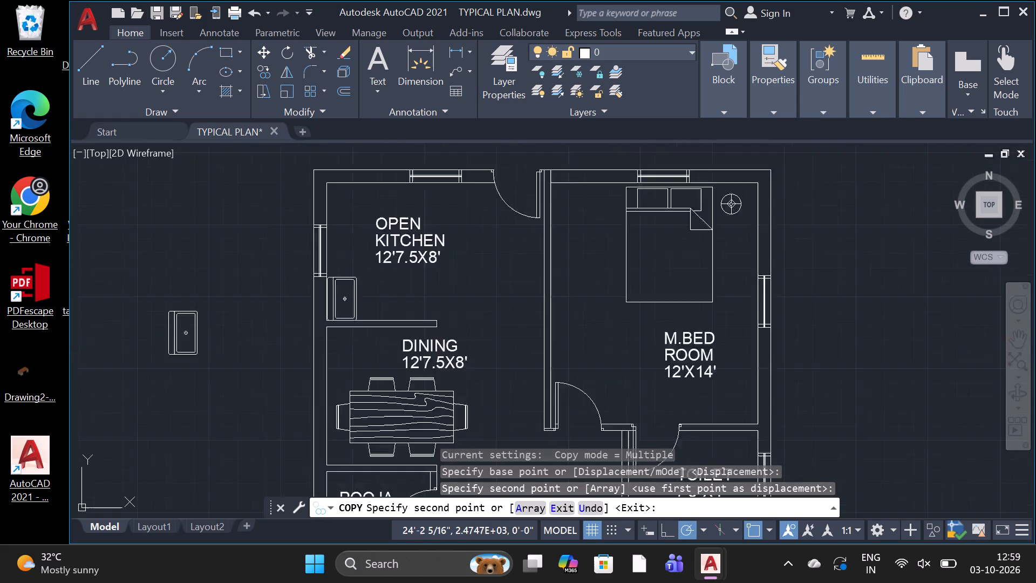
pyautogui.press('Escape')
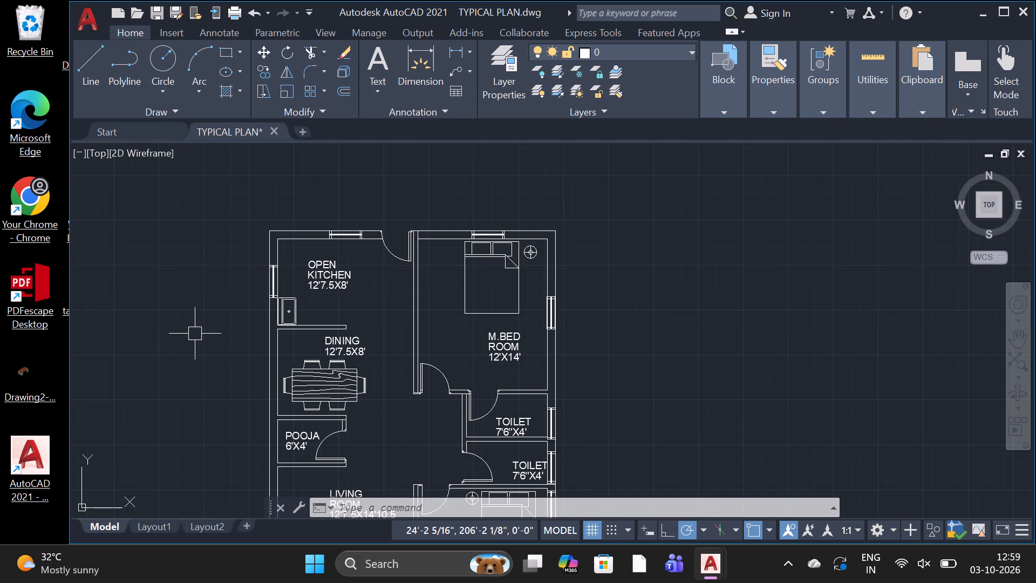
# Rotate the four-burner stove block beside the plan 90° about its lower-left corner.
pyautogui.scroll(-2, 175, 327)
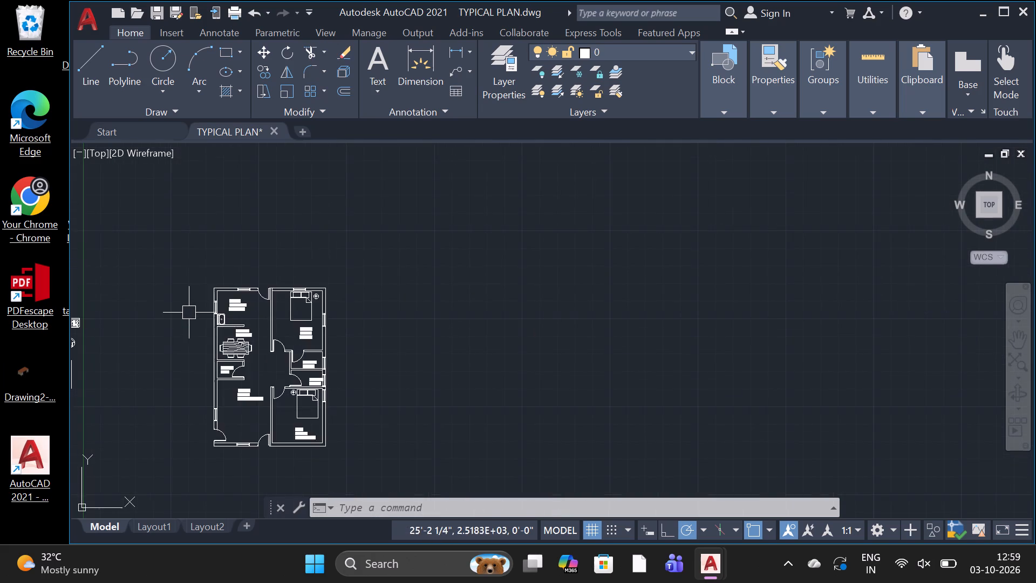
pyautogui.scroll(-2, 189, 313)
pyautogui.scroll(2, 103, 362)
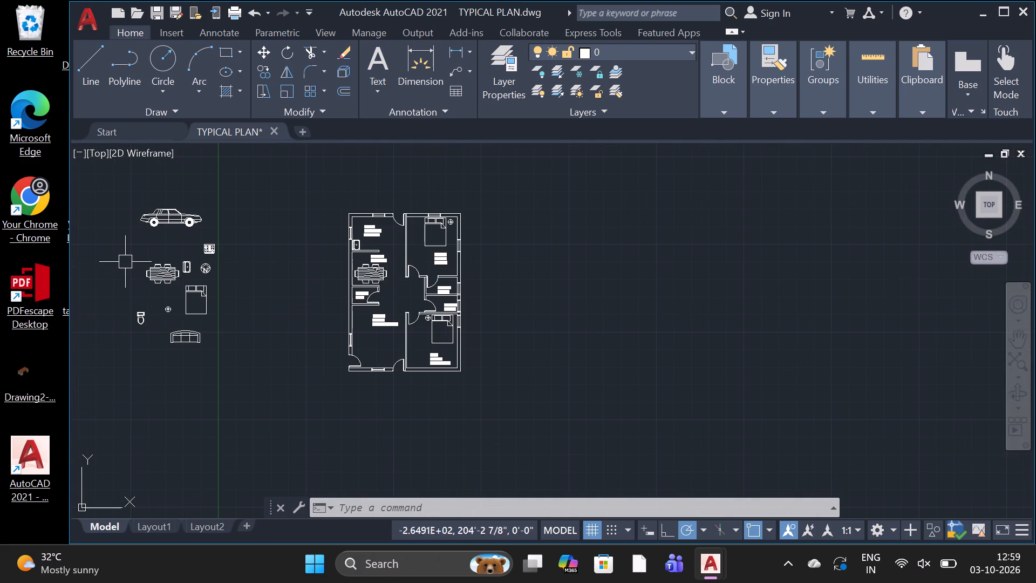
pyautogui.scroll(3, 282, 248)
pyautogui.scroll(-3, 156, 273)
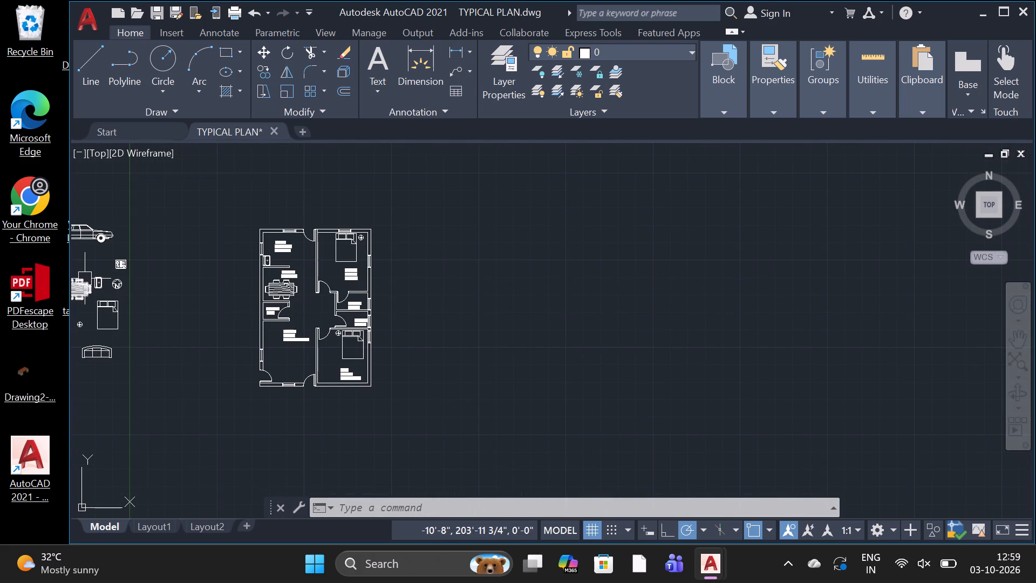
pyautogui.scroll(2, 147, 276)
pyautogui.scroll(-1, 7, 274)
pyautogui.scroll(-2, 110, 272)
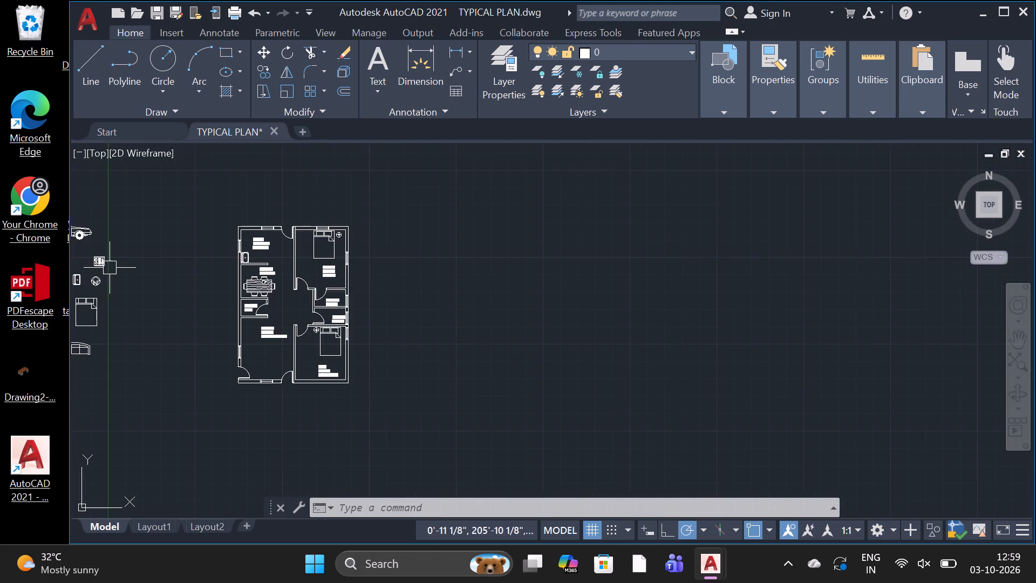
pyautogui.scroll(2, 101, 280)
pyautogui.scroll(1, 43, 228)
pyautogui.scroll(1, 120, 226)
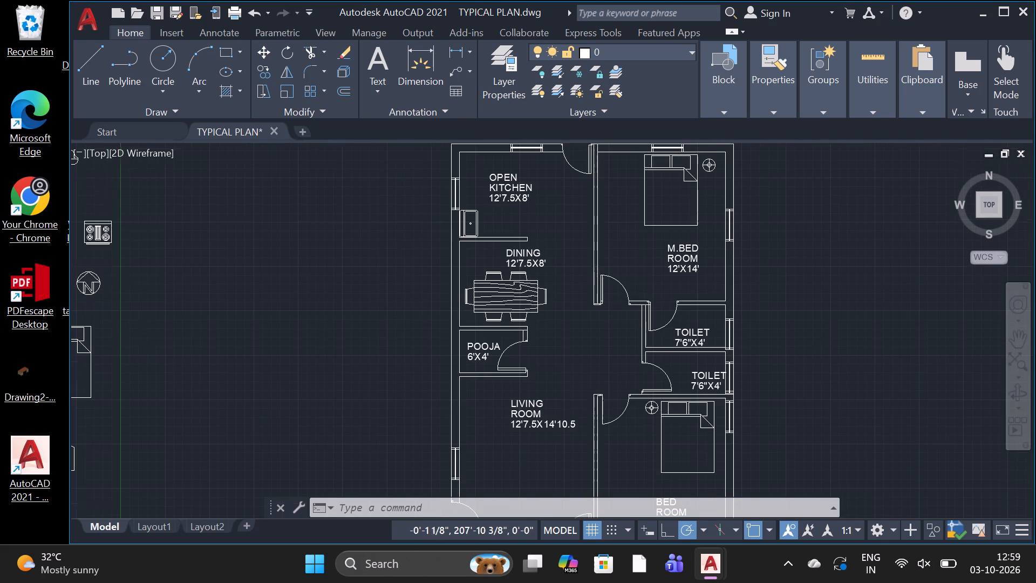
pyautogui.scroll(1, 121, 225)
pyautogui.scroll(-3, 130, 218)
pyautogui.scroll(3, 99, 234)
pyautogui.scroll(-1, 111, 218)
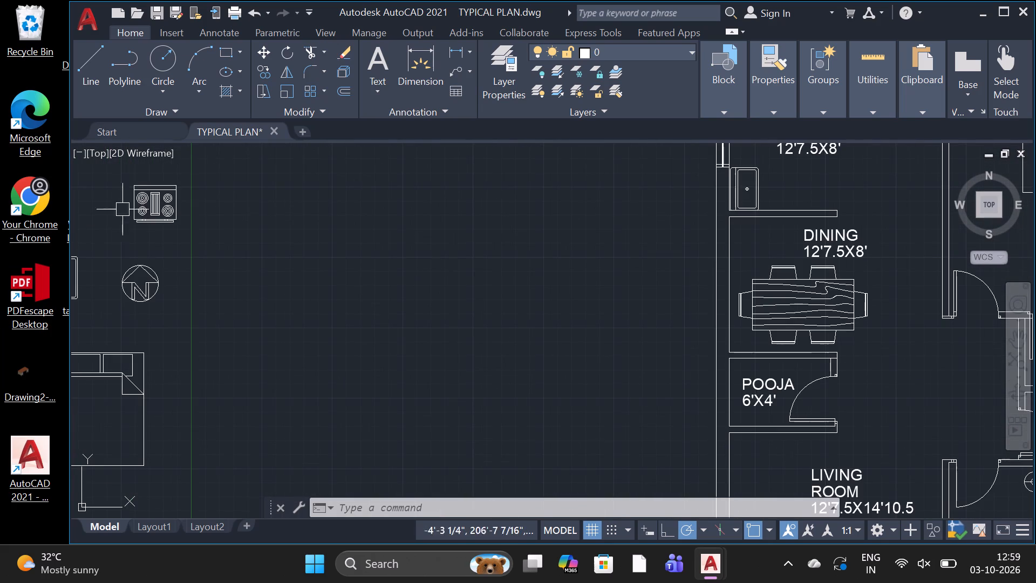
pyautogui.scroll(2, 141, 181)
pyautogui.press('r')
pyautogui.write('O')
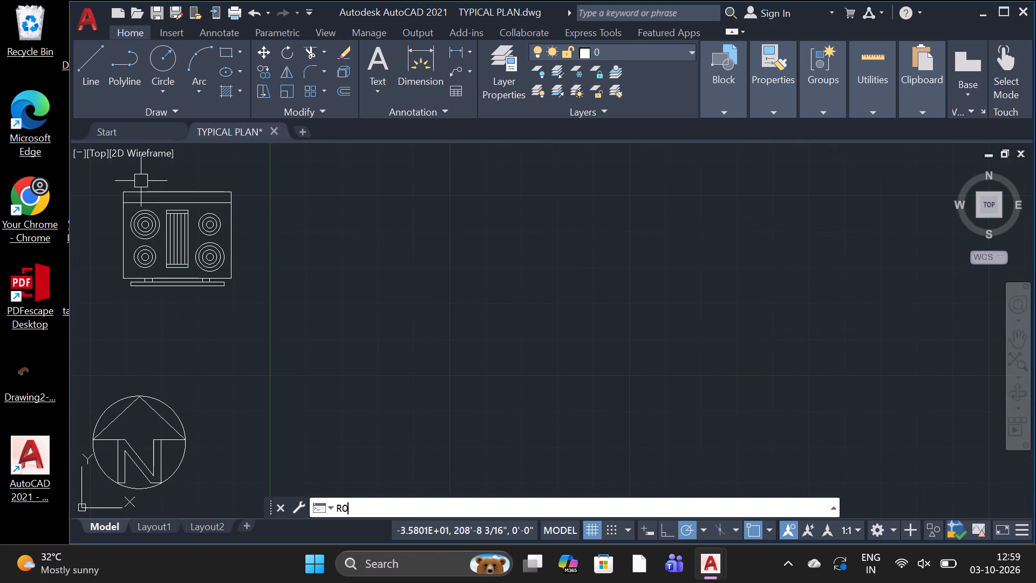
pyautogui.press('space')
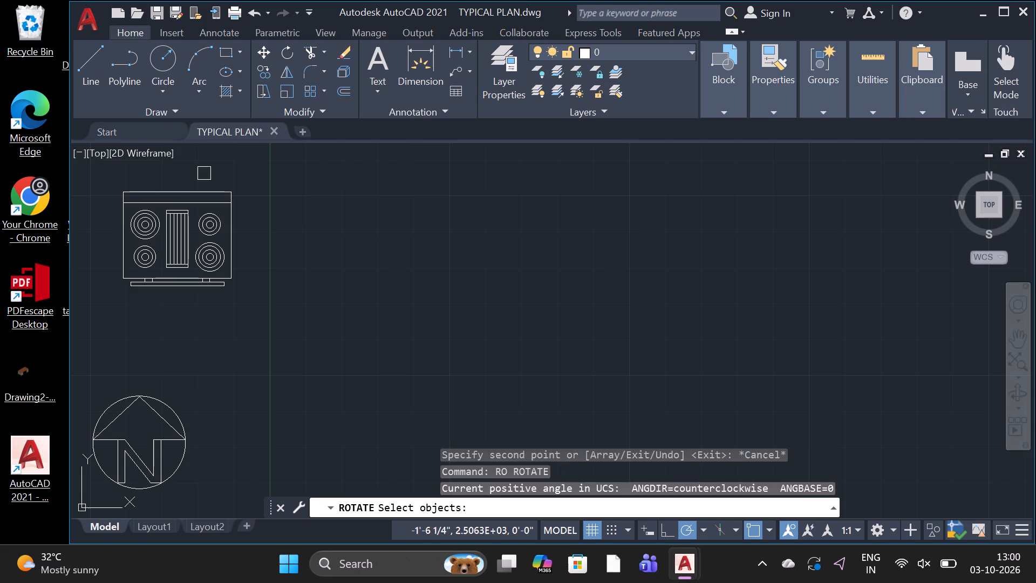
pyautogui.click(260, 173)
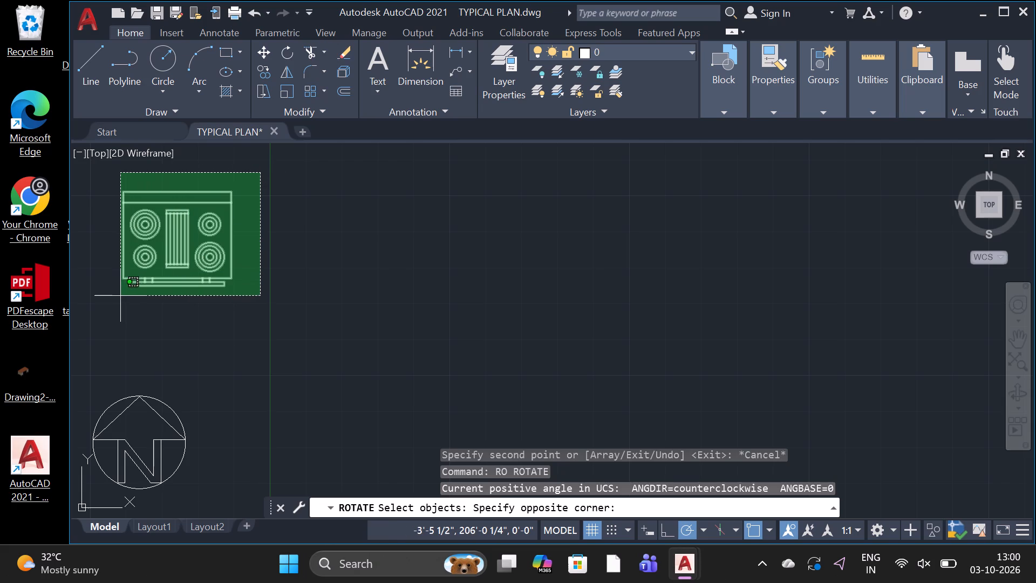
pyautogui.click(120, 296)
pyautogui.press('space')
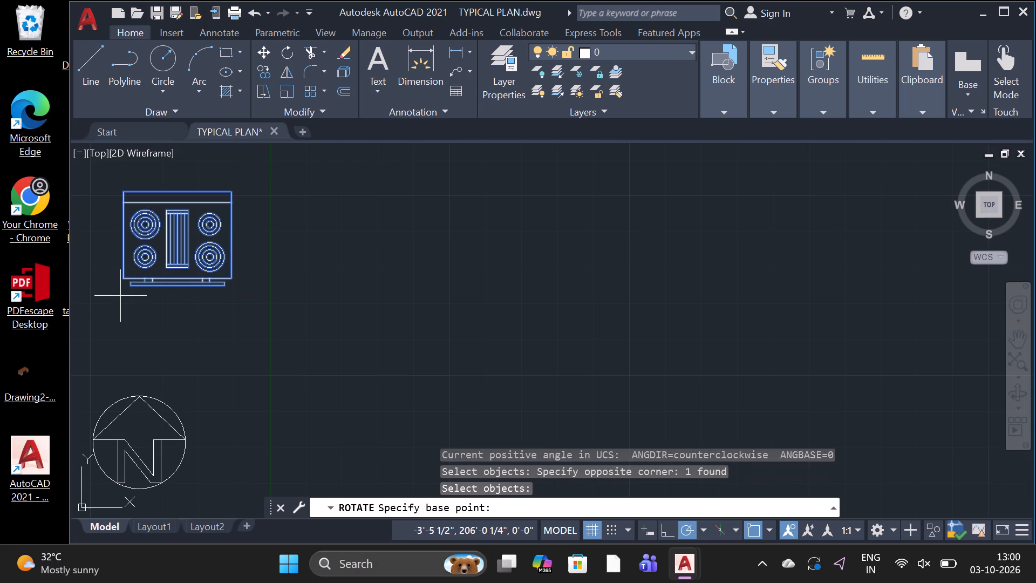
pyautogui.click(124, 269)
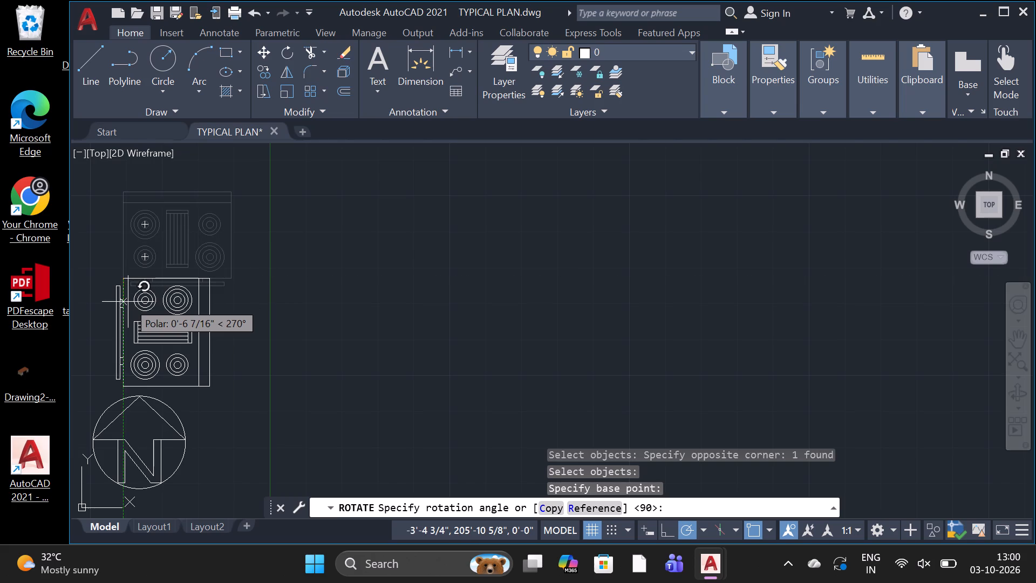
pyautogui.click(119, 216)
# Copy the rotated four-burner stove into the OPEN KITCHEN, against its left wall near the upper corner above the sink, and finish copying.
pyautogui.scroll(-2, 156, 294)
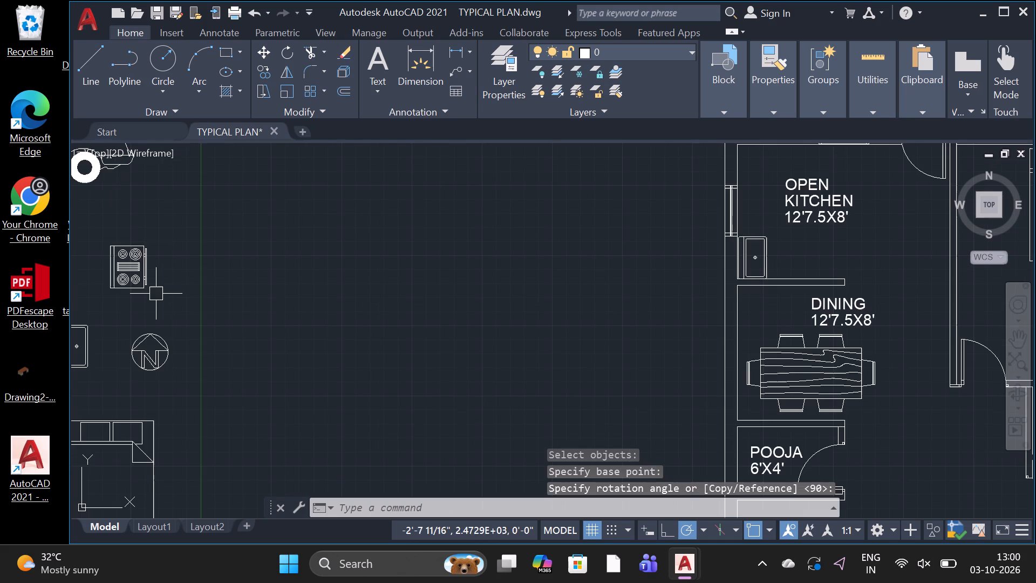
pyautogui.scroll(1, 121, 276)
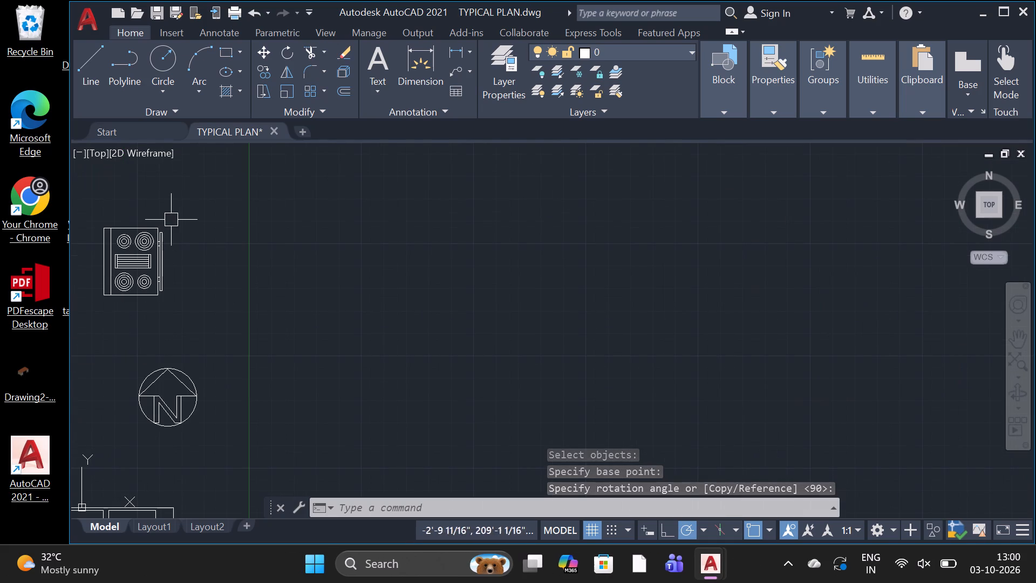
pyautogui.write('CO')
pyautogui.press('space')
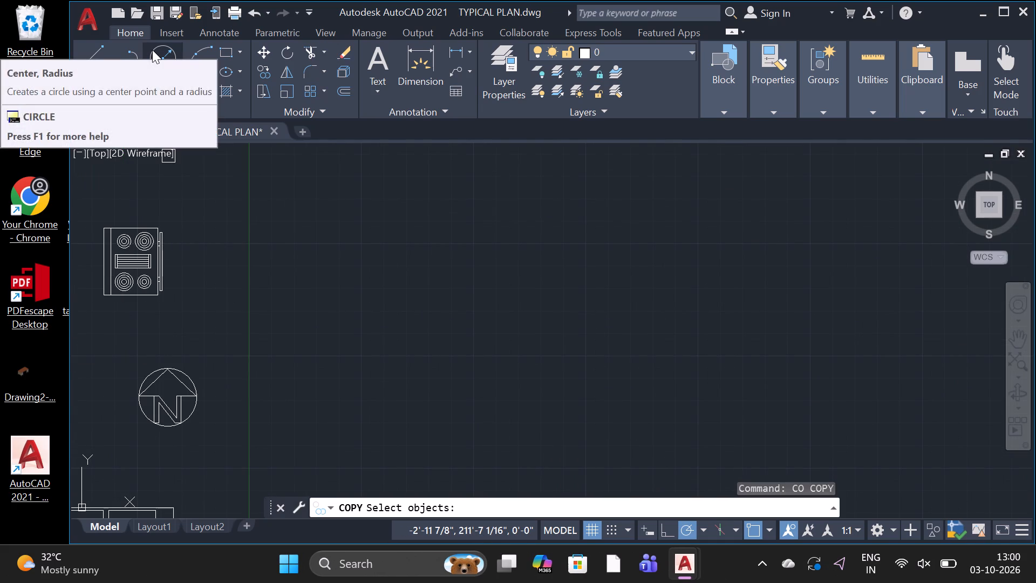
pyautogui.scroll(1, 124, 213)
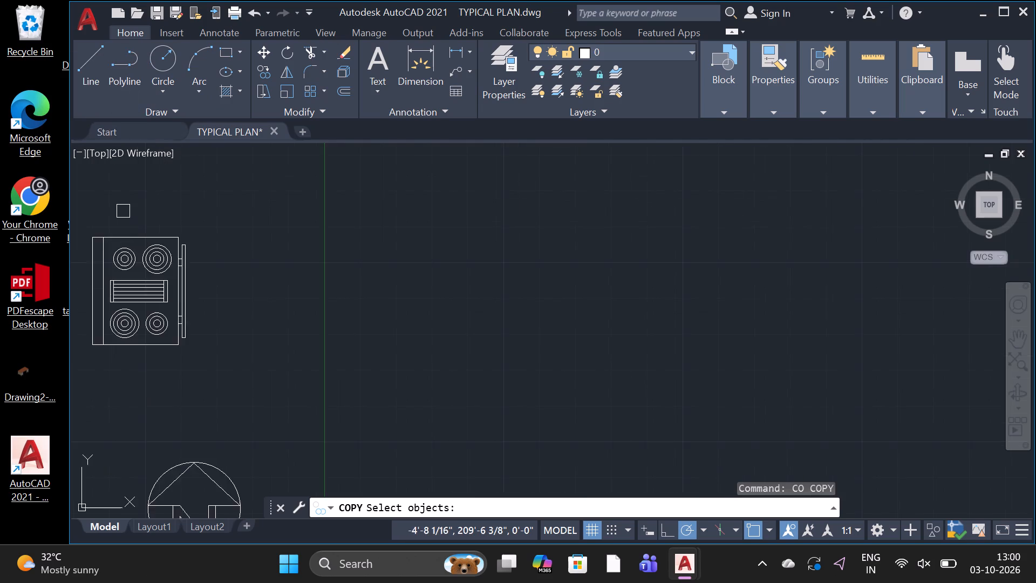
pyautogui.scroll(-2, 123, 211)
pyautogui.scroll(2, 97, 250)
pyautogui.scroll(-1, 133, 214)
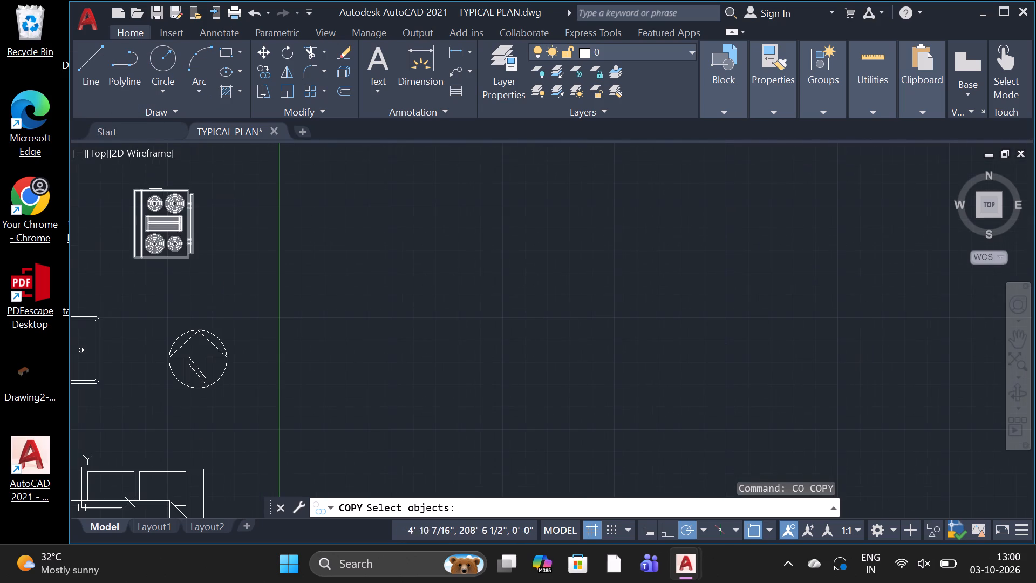
pyautogui.click(203, 171)
pyautogui.click(117, 280)
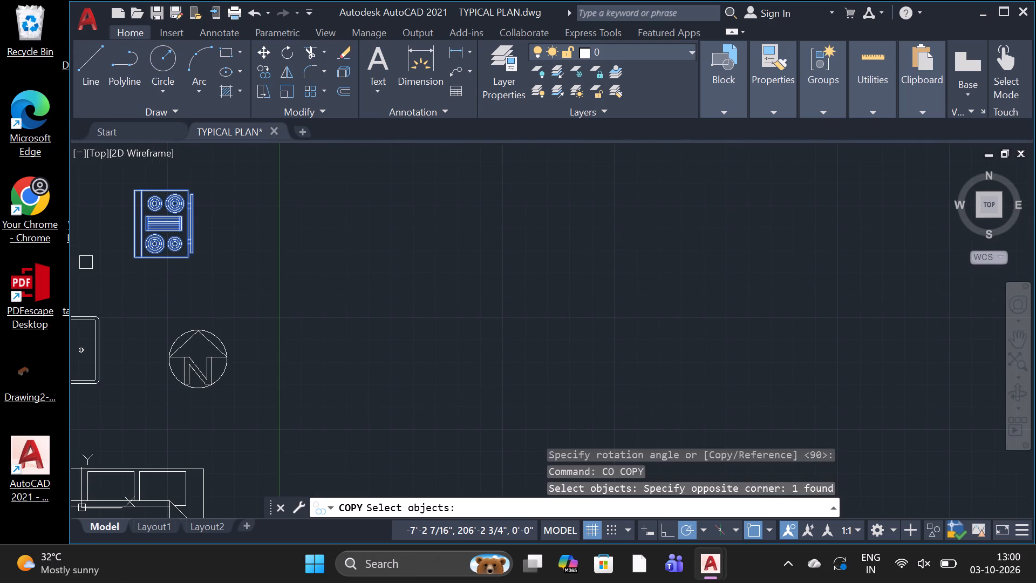
pyautogui.press('space')
pyautogui.click(131, 257)
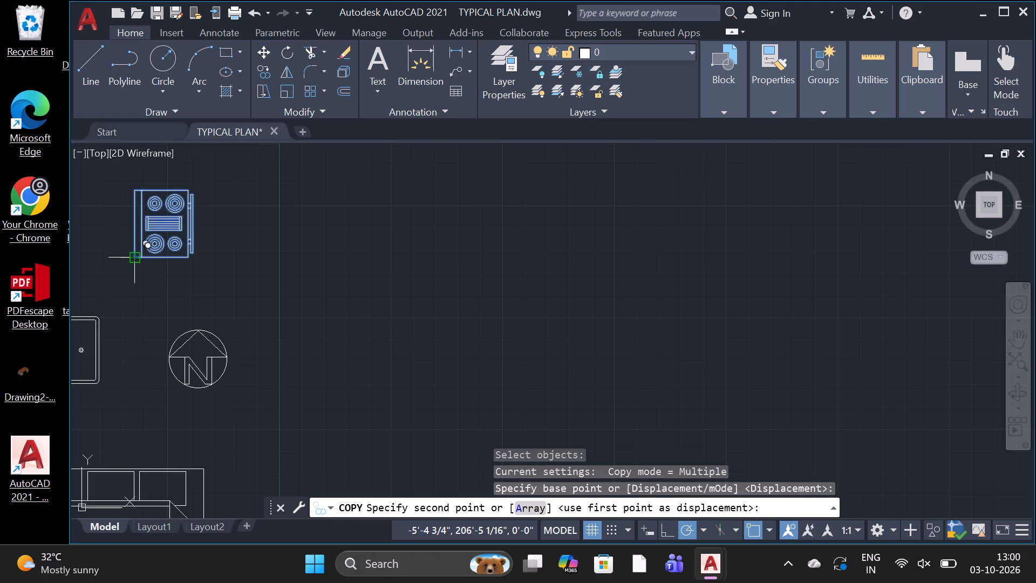
pyautogui.scroll(-3, 353, 292)
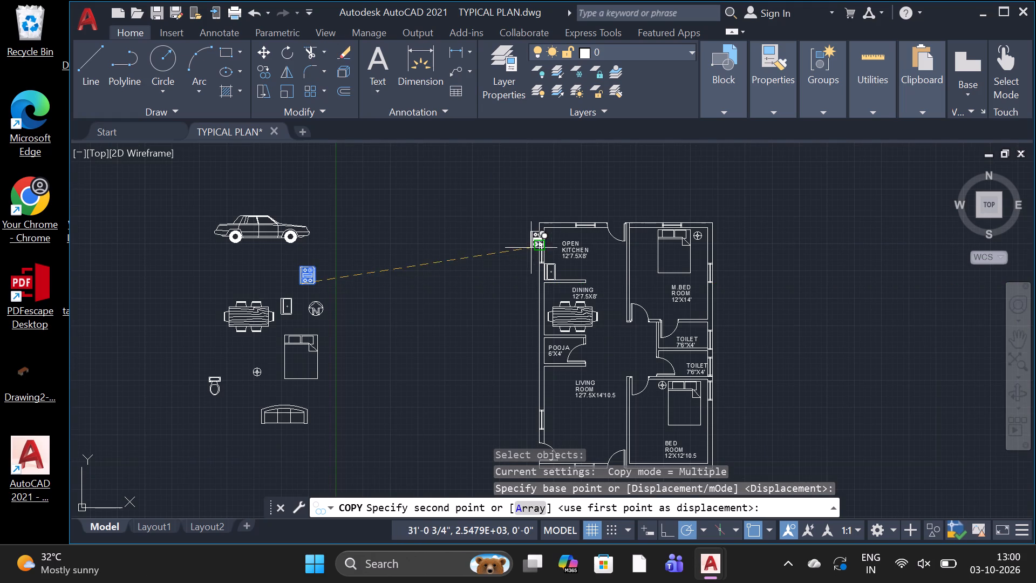
pyautogui.scroll(3, 539, 248)
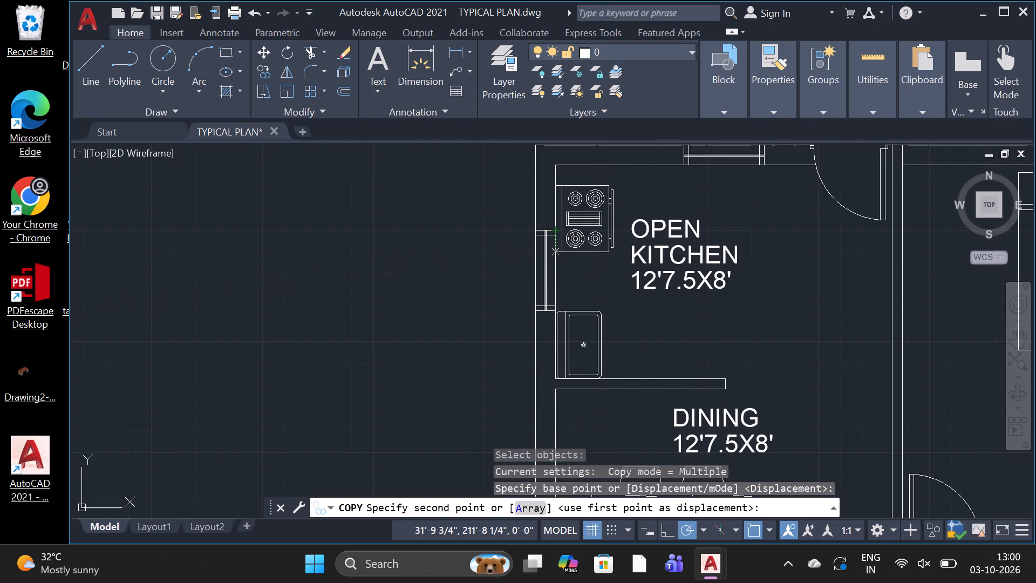
pyautogui.click(563, 252)
pyautogui.press('space')
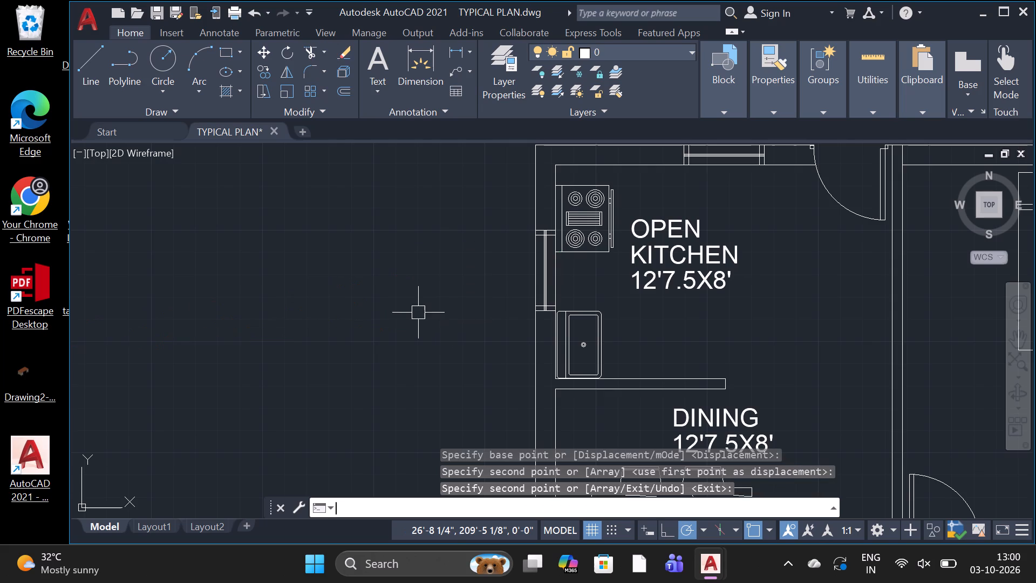
# Rotate the three-seat sofa block beside the plan 90° about its lower-left corner so it stands upright.
pyautogui.scroll(-4, 418, 313)
pyautogui.scroll(-1, 416, 236)
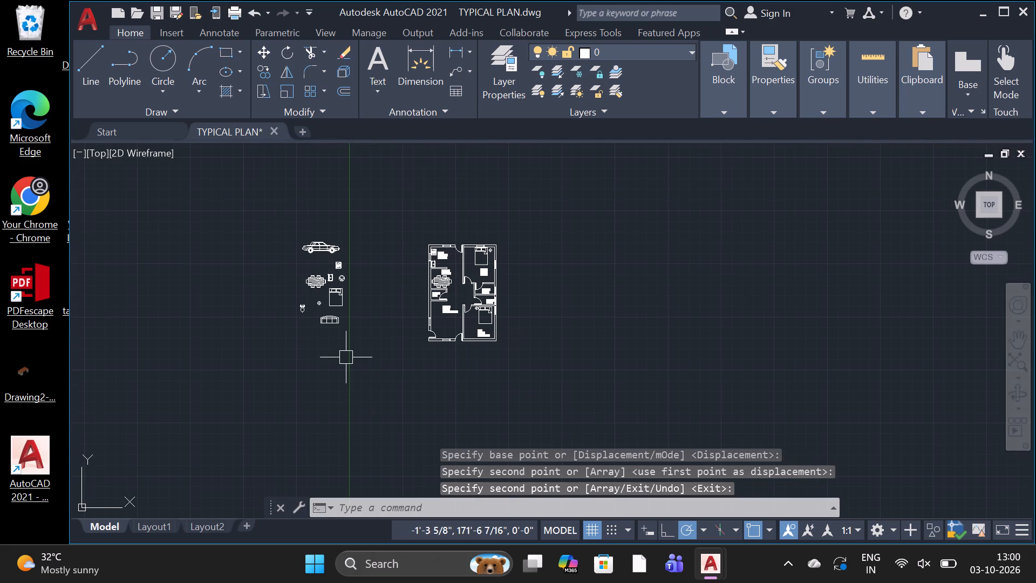
pyautogui.scroll(2, 346, 357)
pyautogui.scroll(-1, 292, 278)
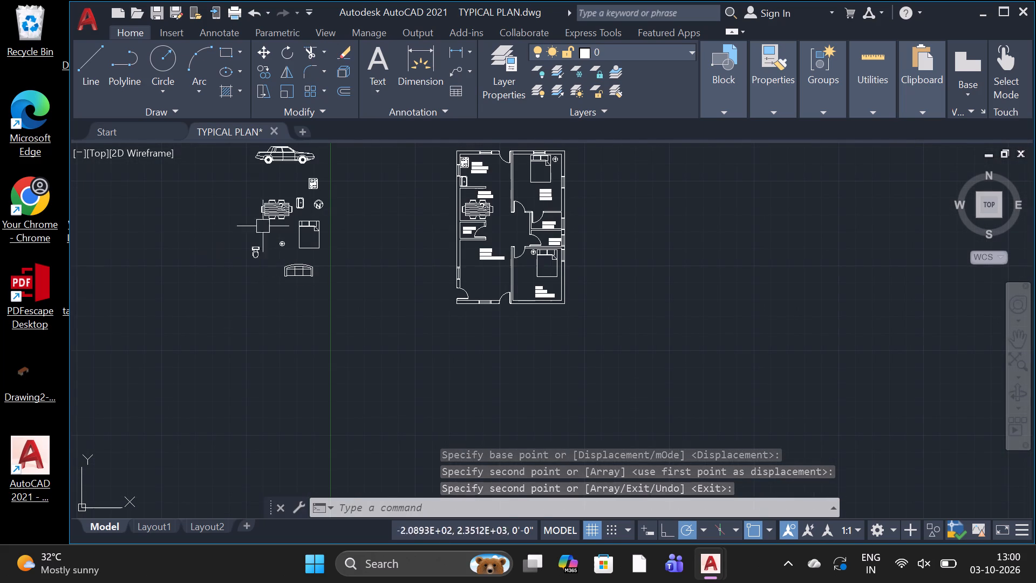
pyautogui.scroll(2, 277, 262)
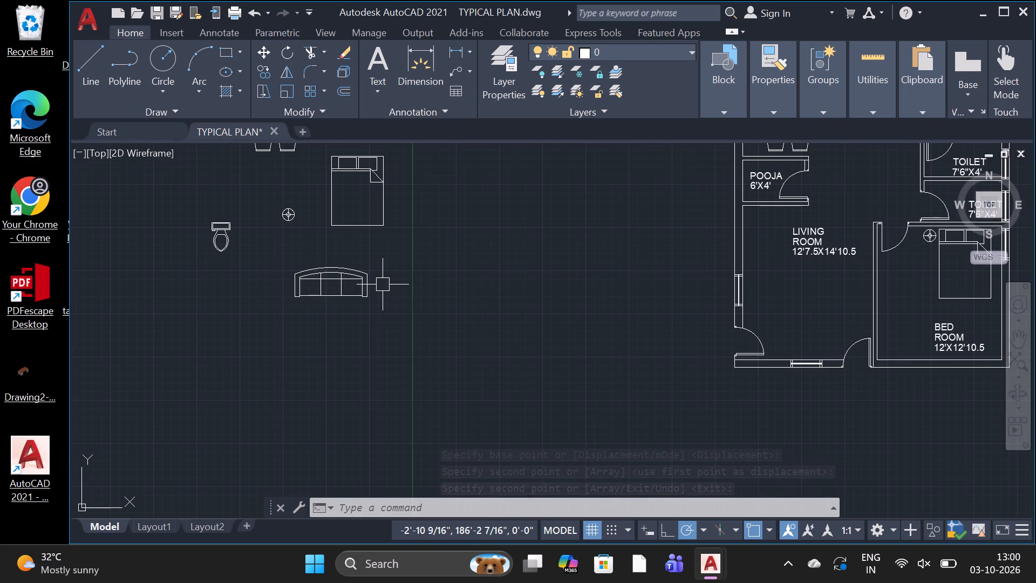
pyautogui.scroll(1, 383, 284)
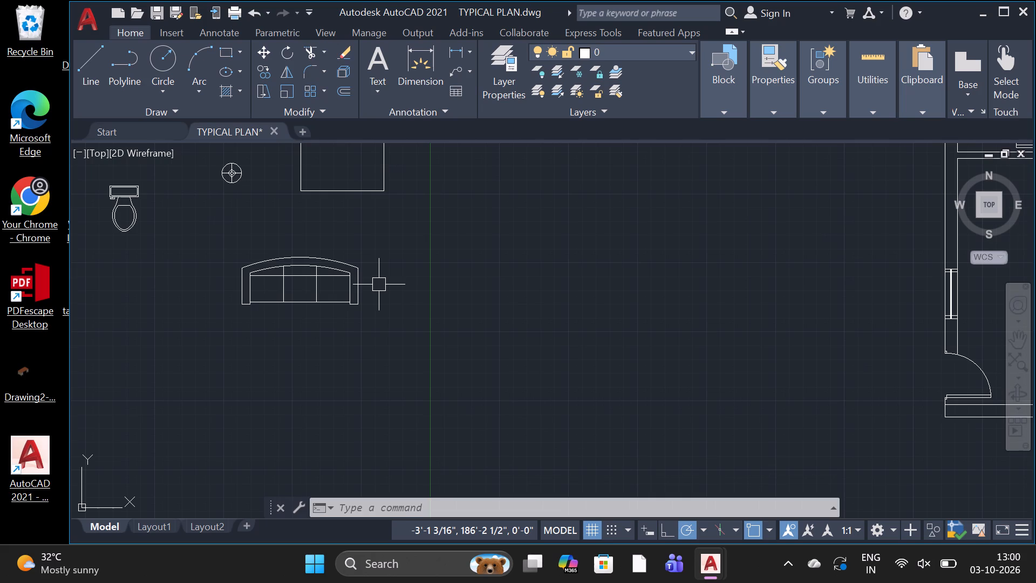
pyautogui.write('RO')
pyautogui.press('space')
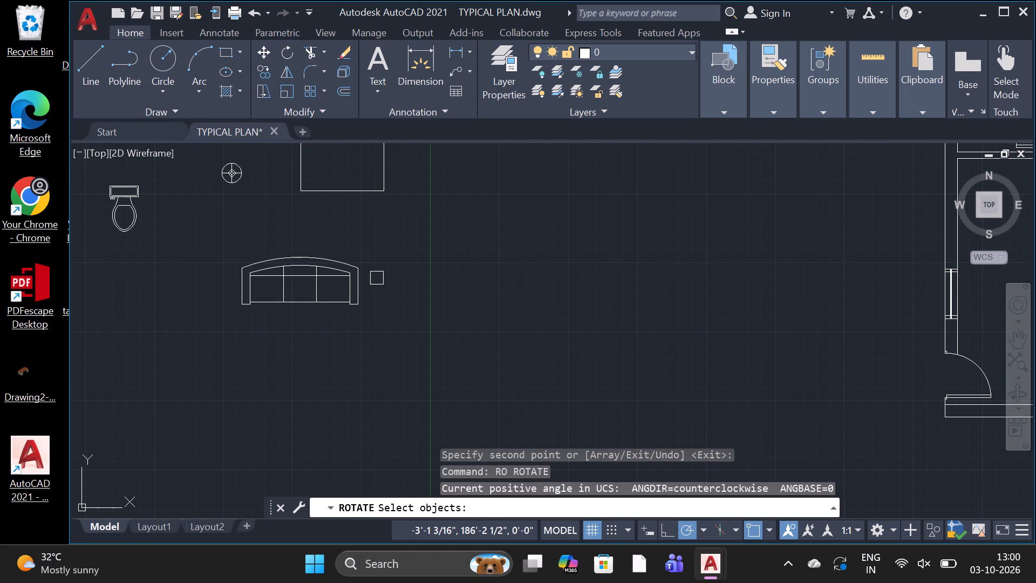
pyautogui.click(377, 248)
pyautogui.click(185, 343)
pyautogui.press('space')
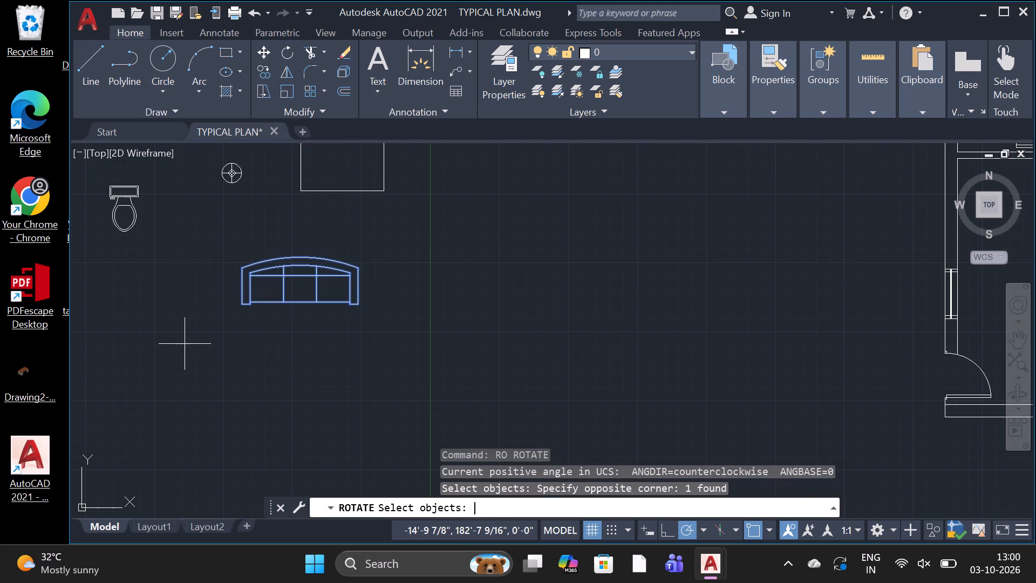
pyautogui.click(236, 311)
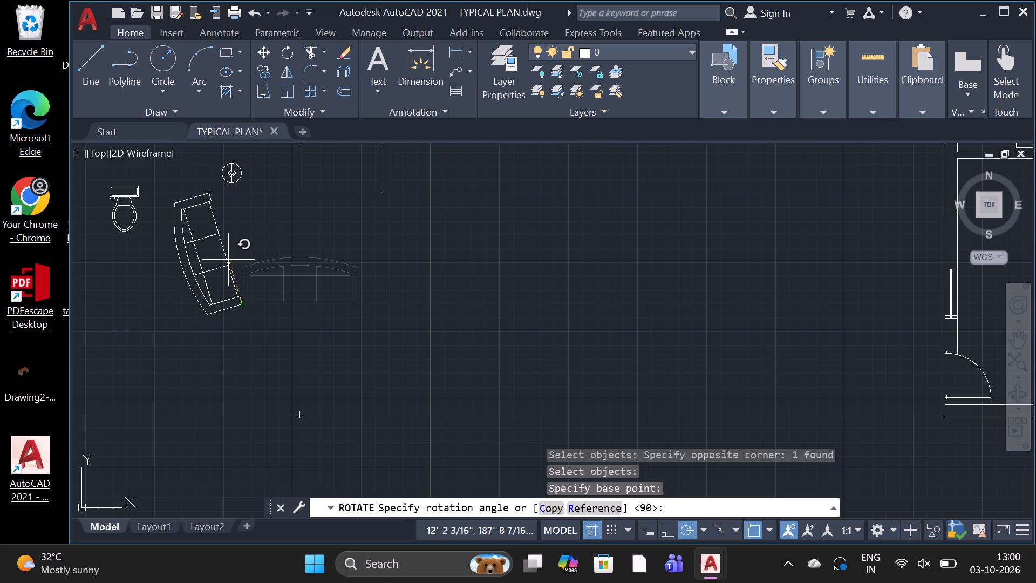
pyautogui.click(243, 284)
pyautogui.press('space')
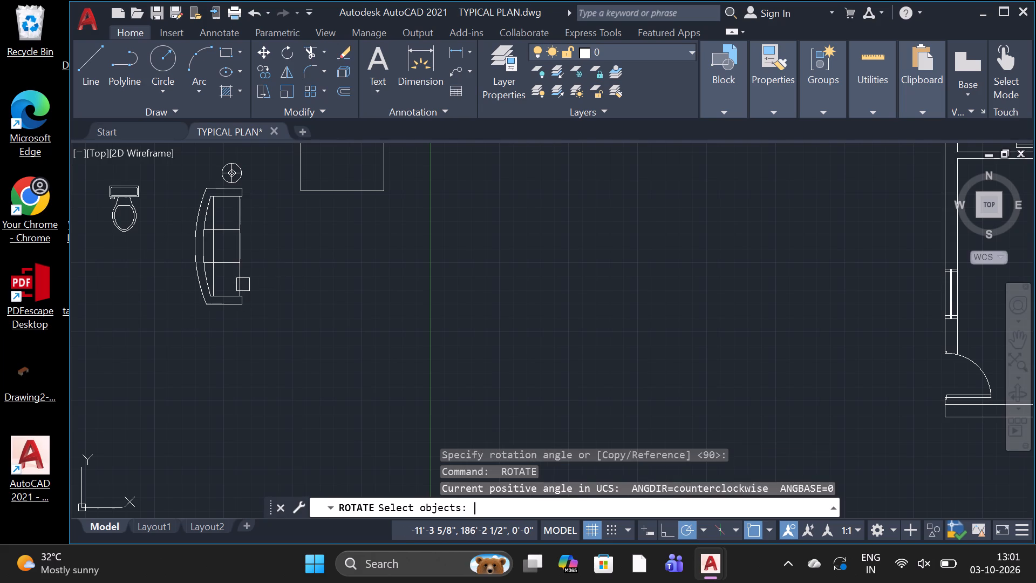
pyautogui.press('Escape')
# Copy the rotated sofa into the LIVING ROOM, beside the left wall's window with its back to the wall, and finish copying.
pyautogui.write('CO')
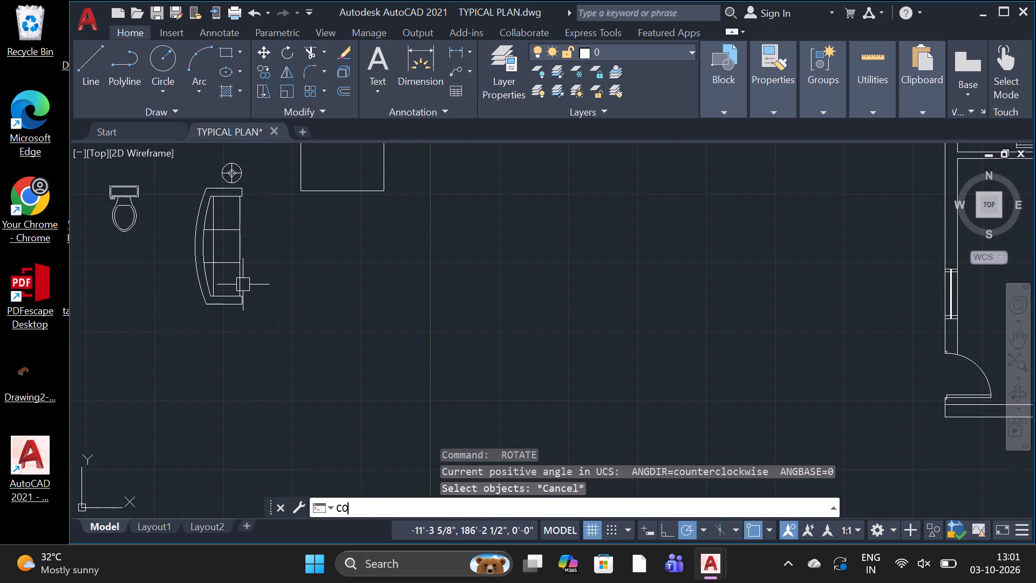
pyautogui.press('space')
pyautogui.scroll(3, 247, 174)
pyautogui.moveTo(252, 192); pyautogui.dragTo(251, 206)
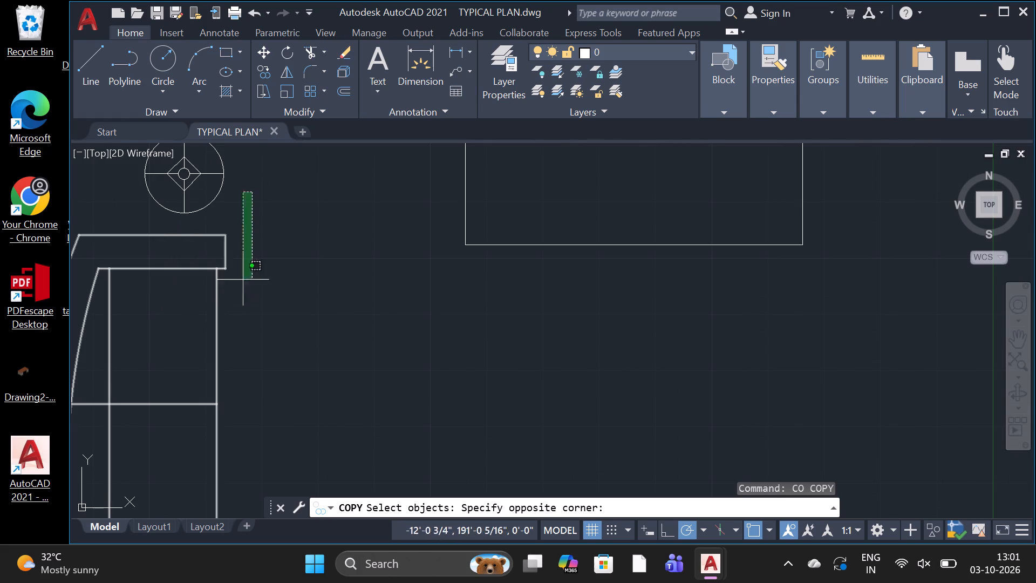
pyautogui.click(298, 307)
pyautogui.click(298, 290)
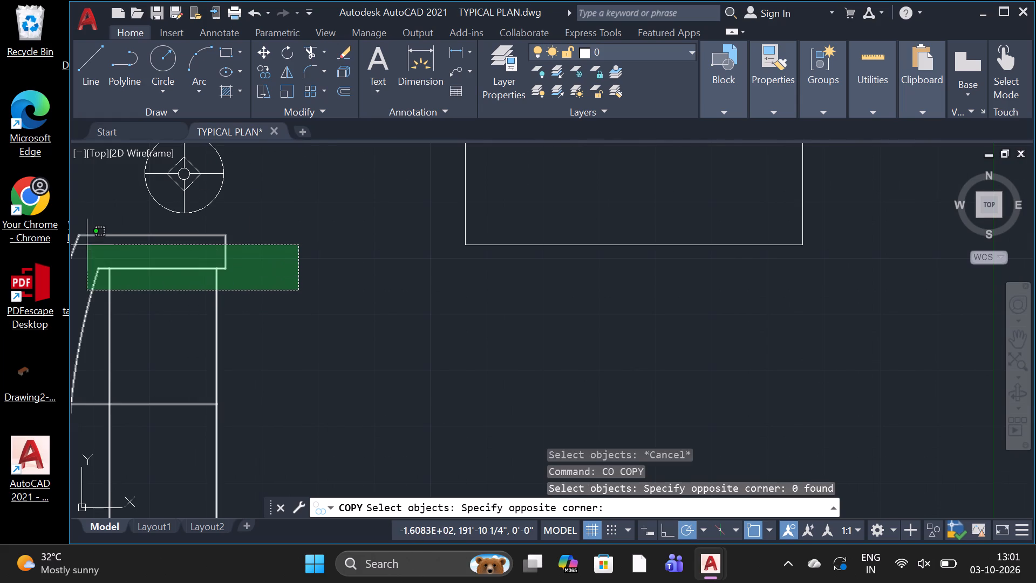
pyautogui.click(247, 262)
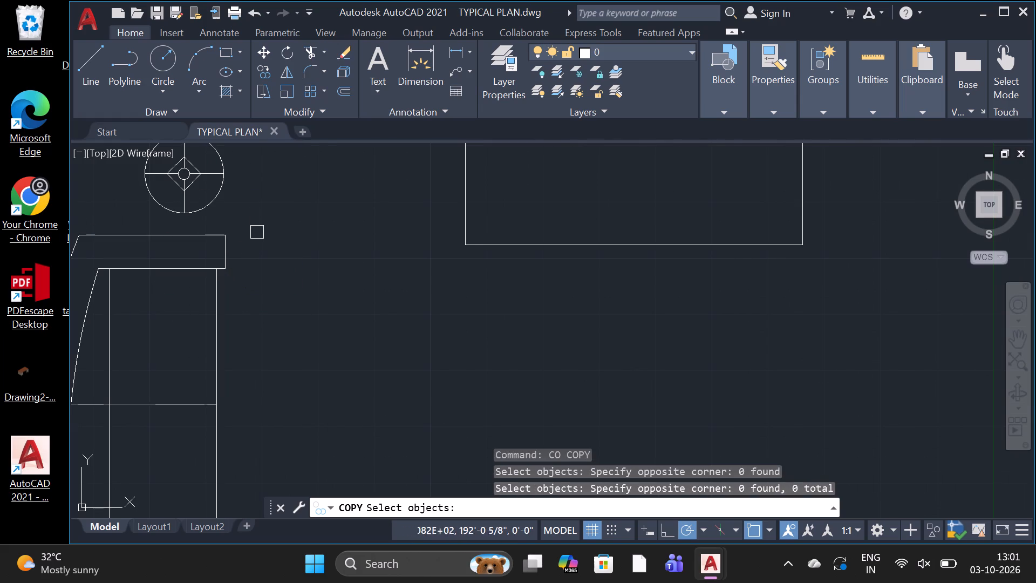
pyautogui.click(257, 232)
pyautogui.scroll(-3, 112, 350)
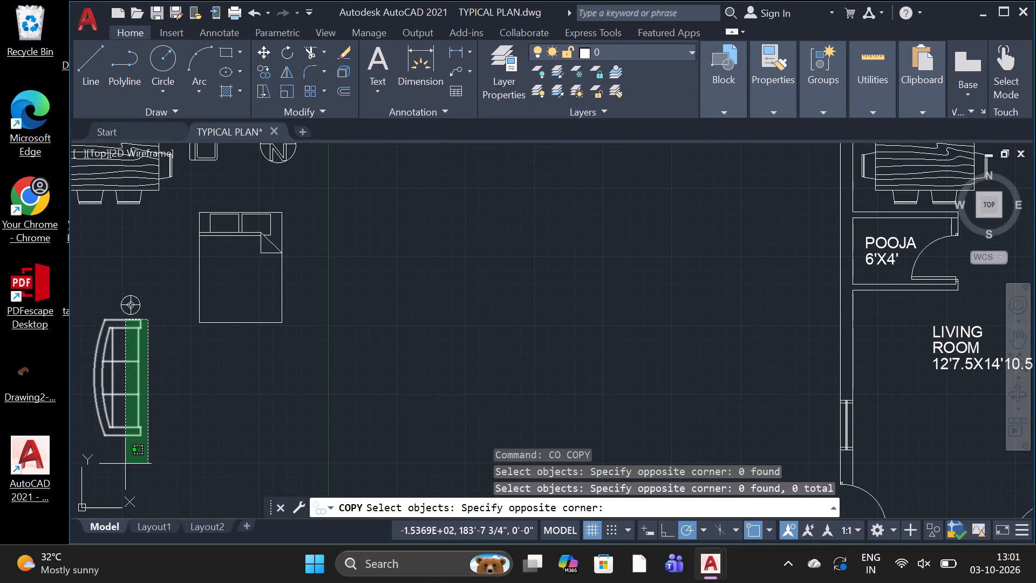
pyautogui.click(86, 438)
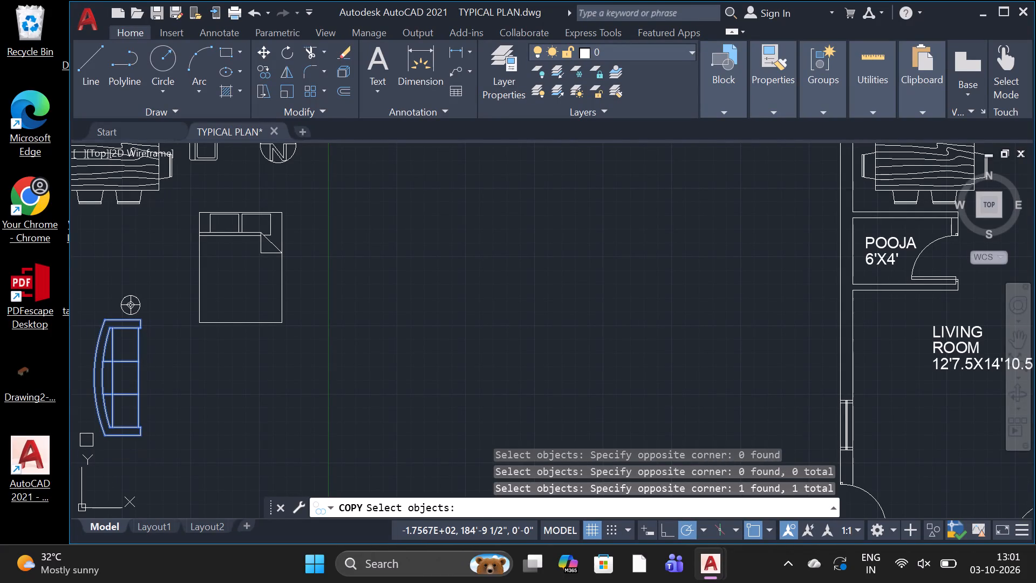
pyautogui.press('space')
pyautogui.click(137, 352)
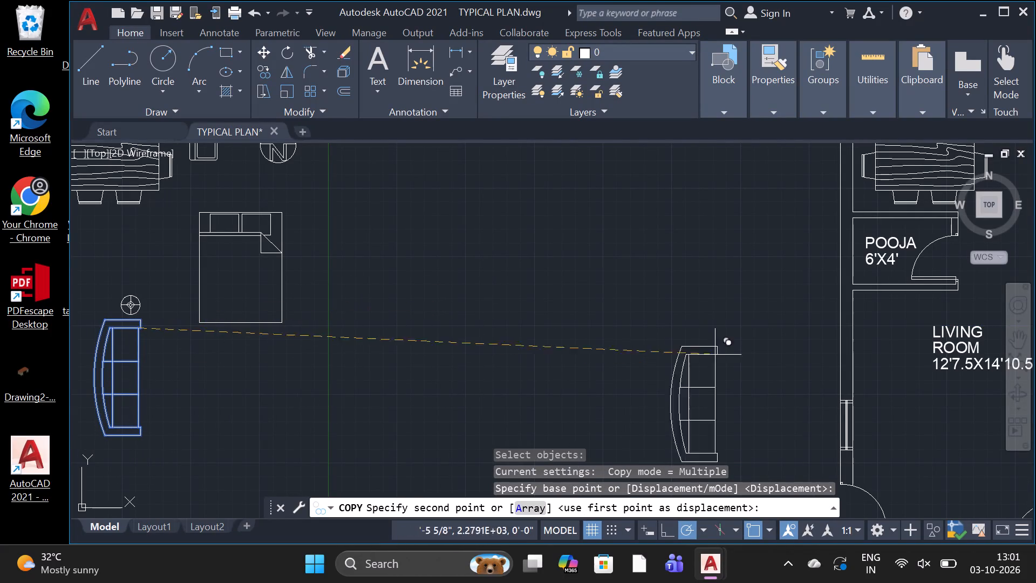
pyautogui.scroll(-3, 820, 333)
pyautogui.scroll(3, 844, 344)
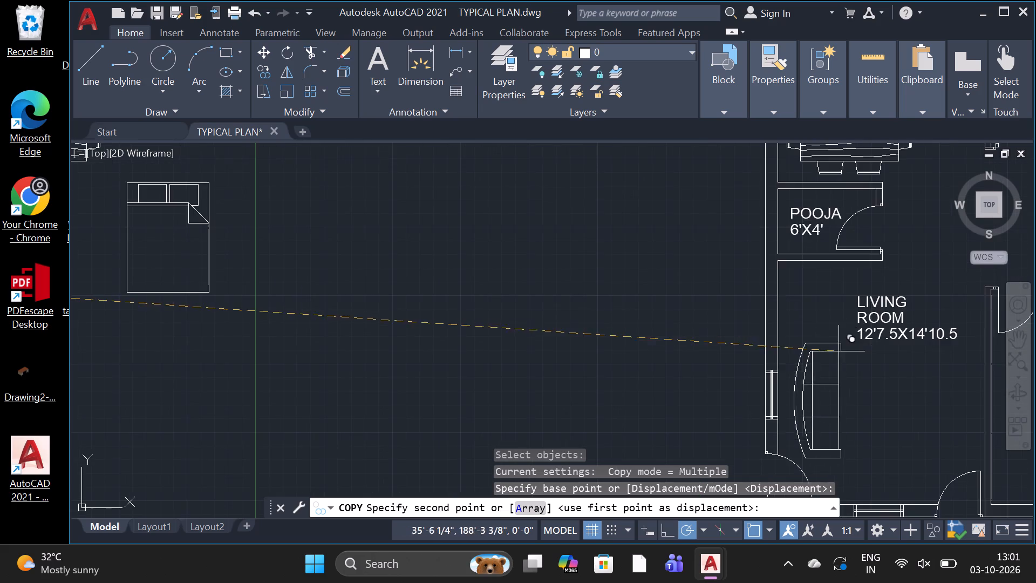
pyautogui.scroll(2, 829, 361)
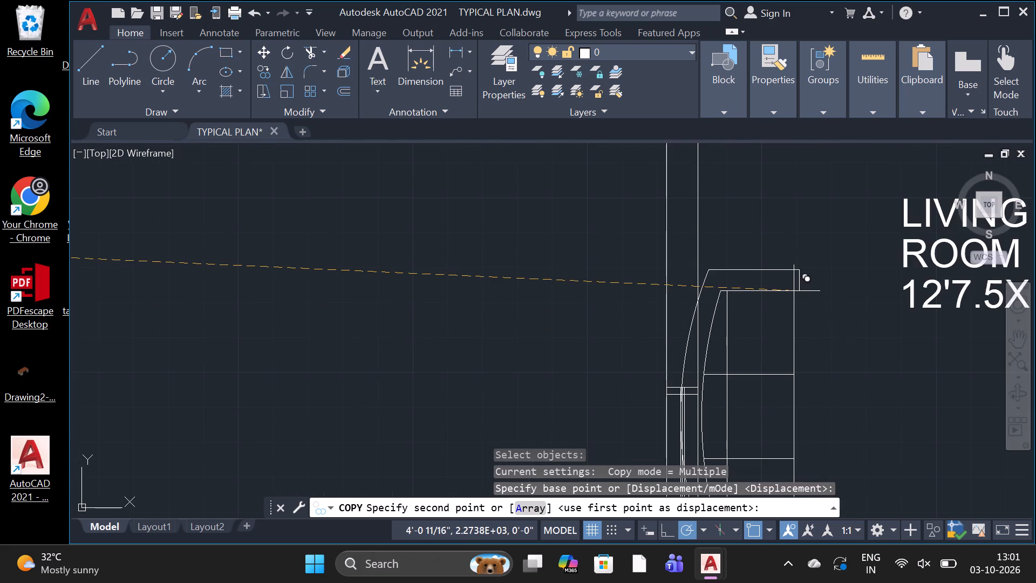
pyautogui.scroll(-1, 792, 289)
pyautogui.click(808, 274)
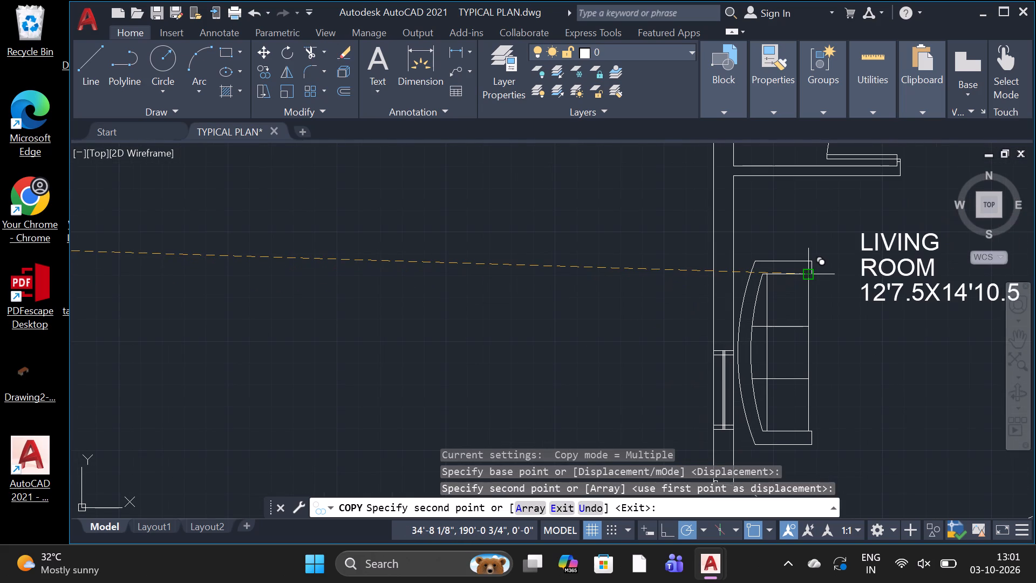
pyautogui.scroll(-5, 808, 279)
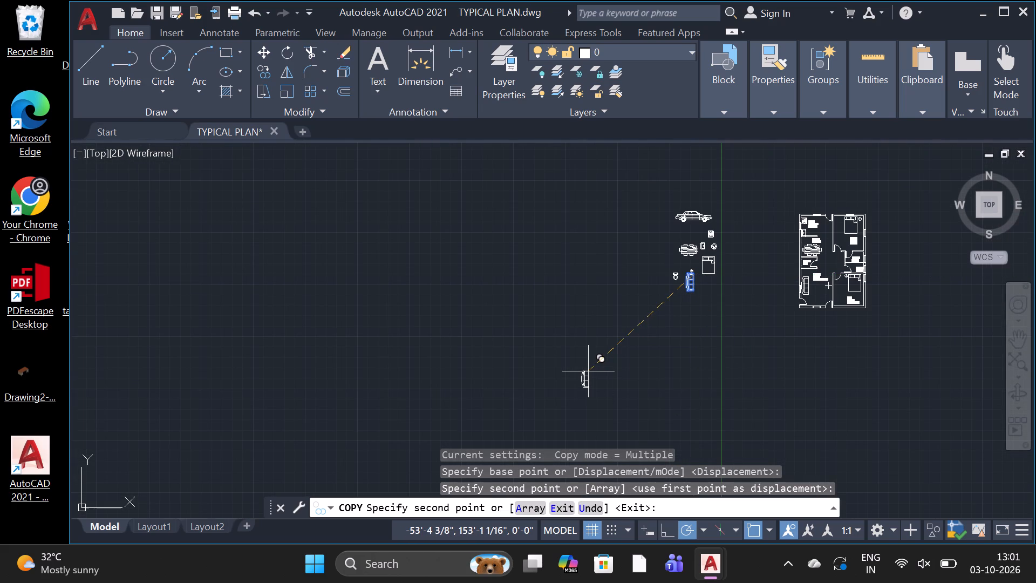
pyautogui.press('Escape')
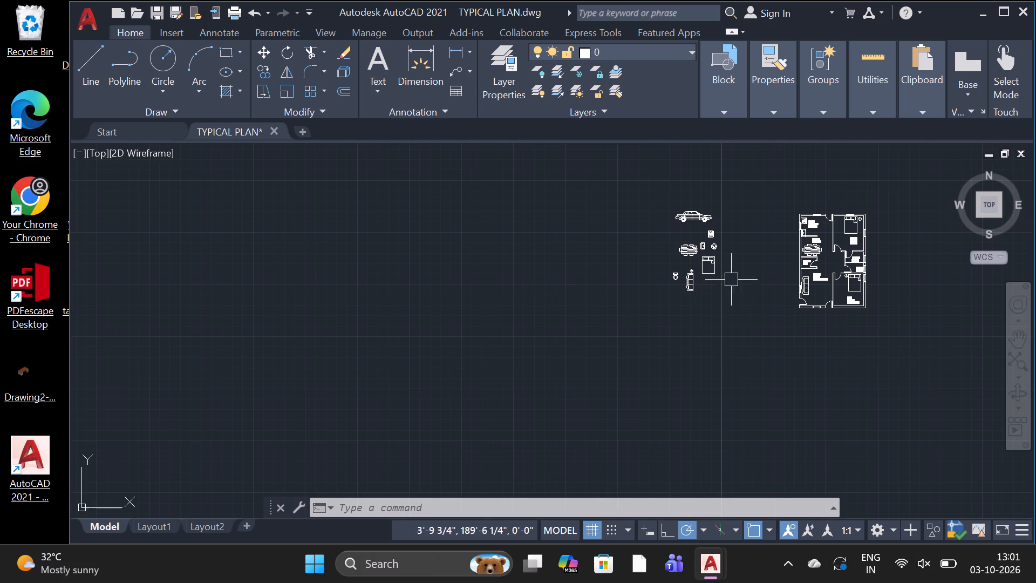
# Copy the toilet block beside the plan into both TOILET rooms, each against the upper wall near the window, and finish copying.
pyautogui.scroll(4, 715, 285)
pyautogui.press('c')
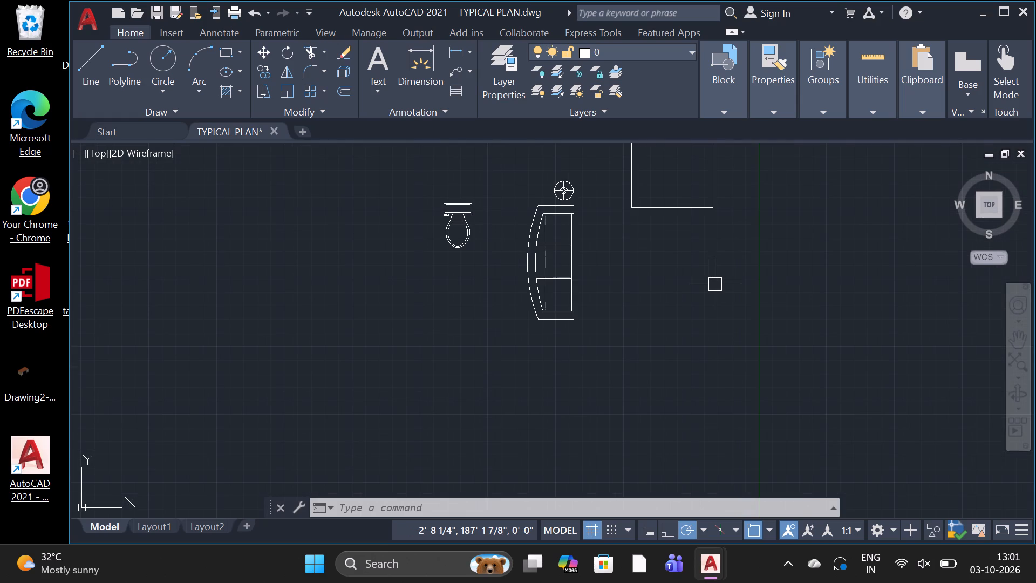
pyautogui.write('O')
pyautogui.press('space')
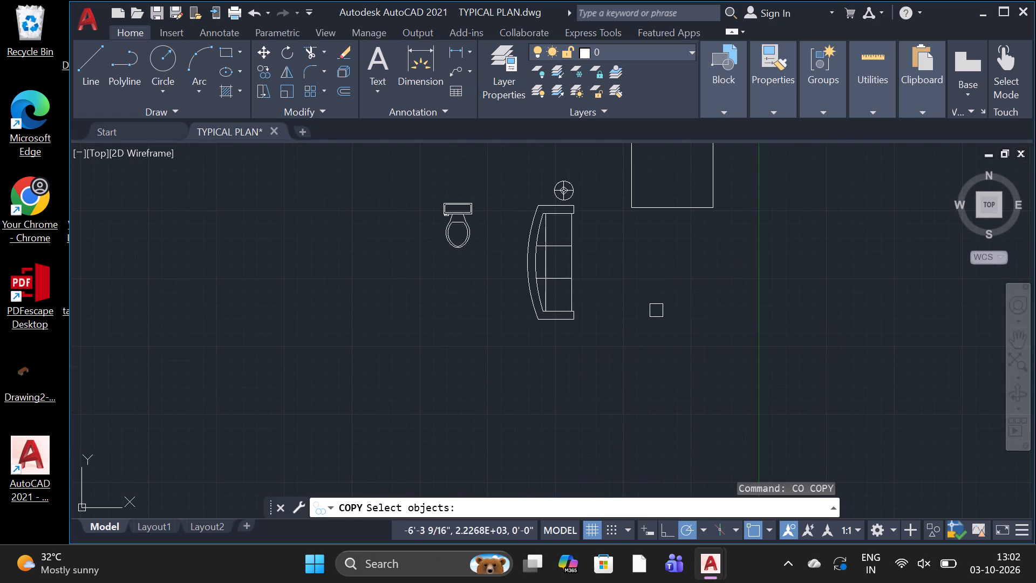
pyautogui.click(489, 195)
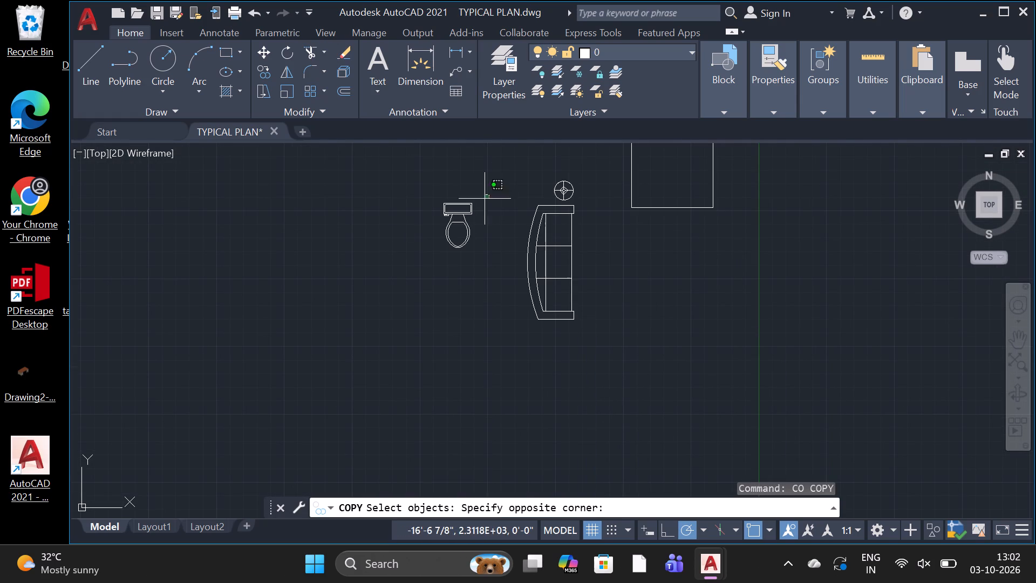
pyautogui.click(435, 281)
pyautogui.press('space')
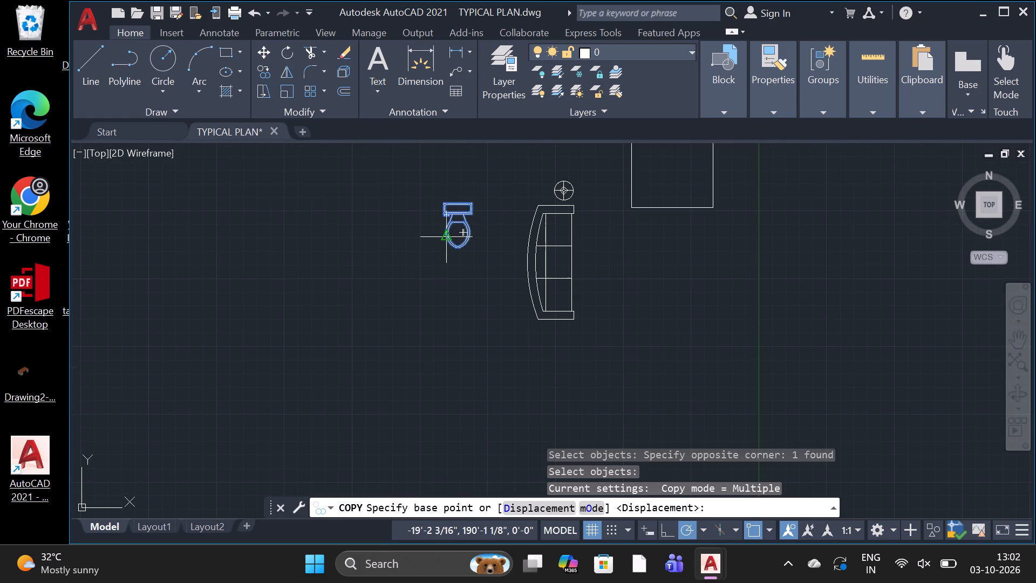
pyautogui.click(446, 236)
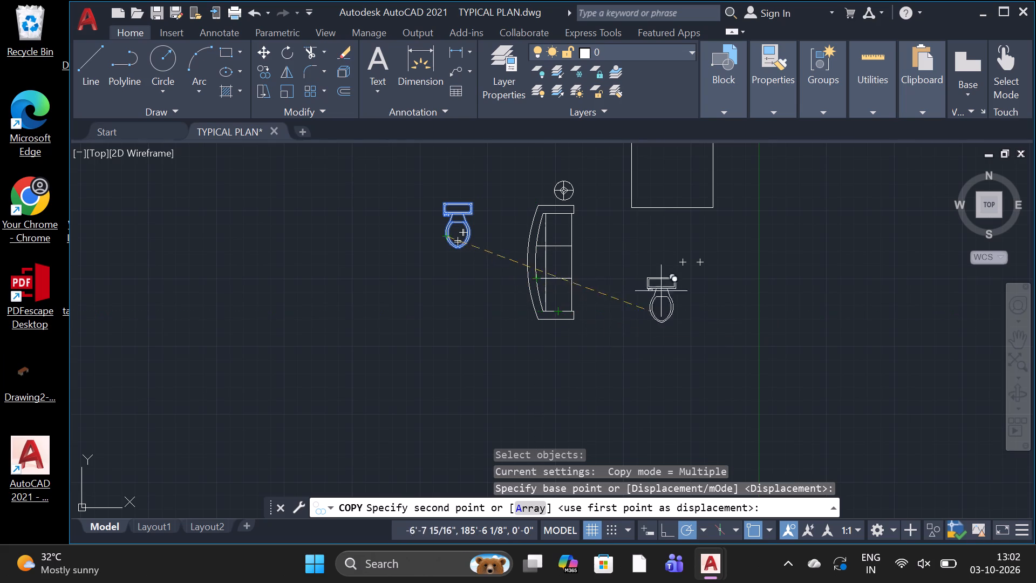
pyautogui.scroll(-5, 664, 286)
pyautogui.scroll(4, 760, 272)
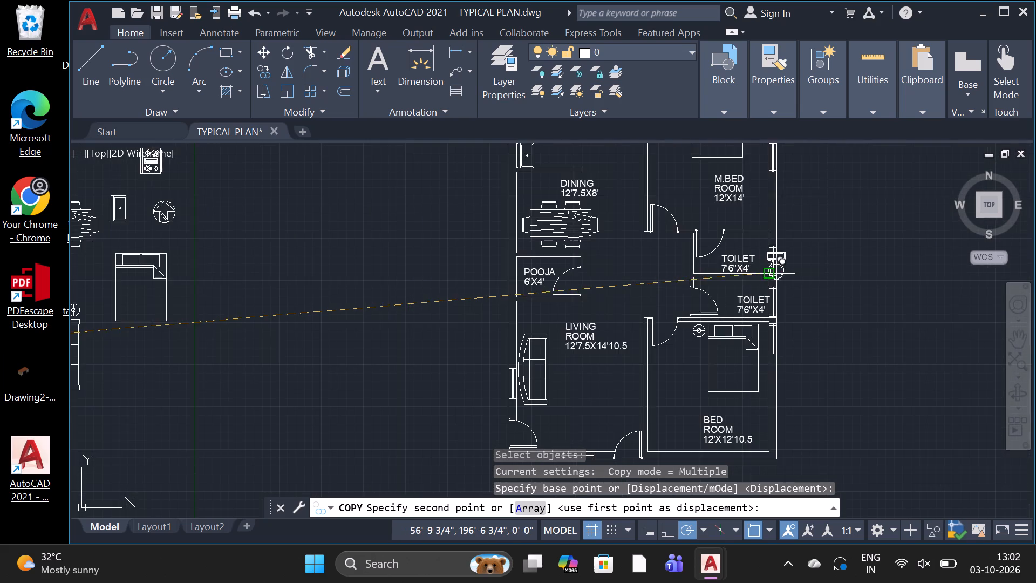
pyautogui.scroll(1, 766, 272)
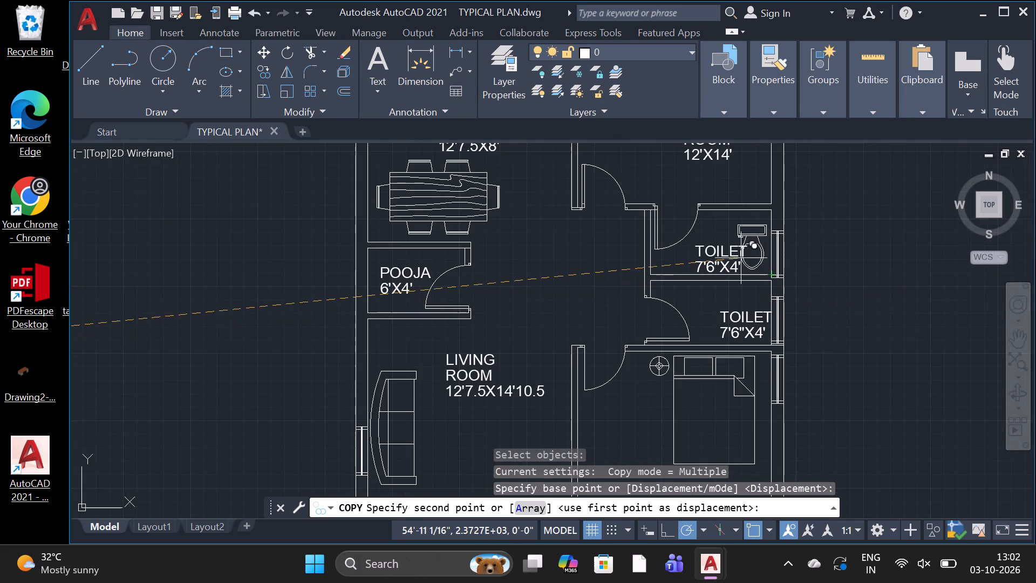
pyautogui.scroll(1, 744, 247)
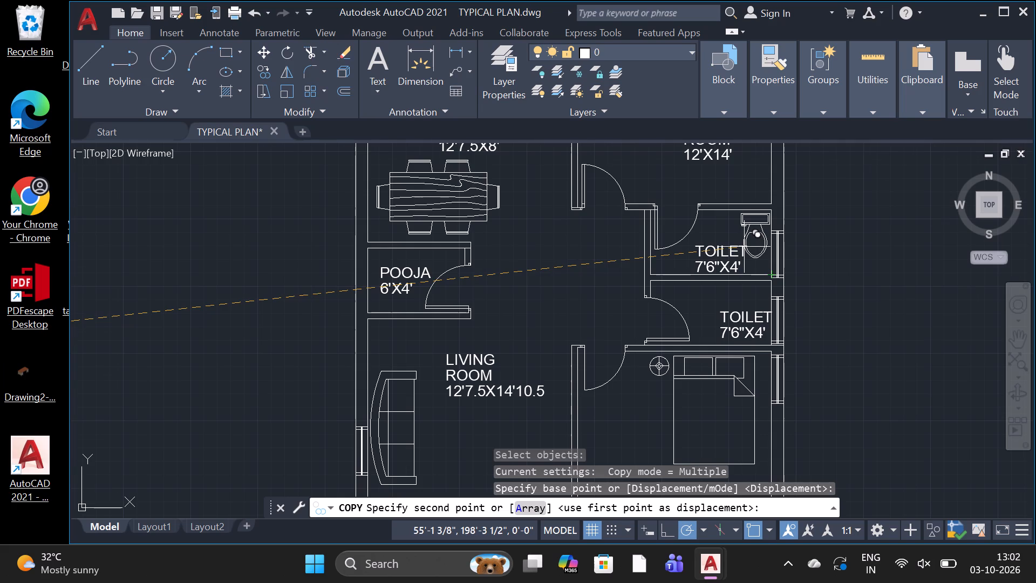
pyautogui.scroll(1, 744, 247)
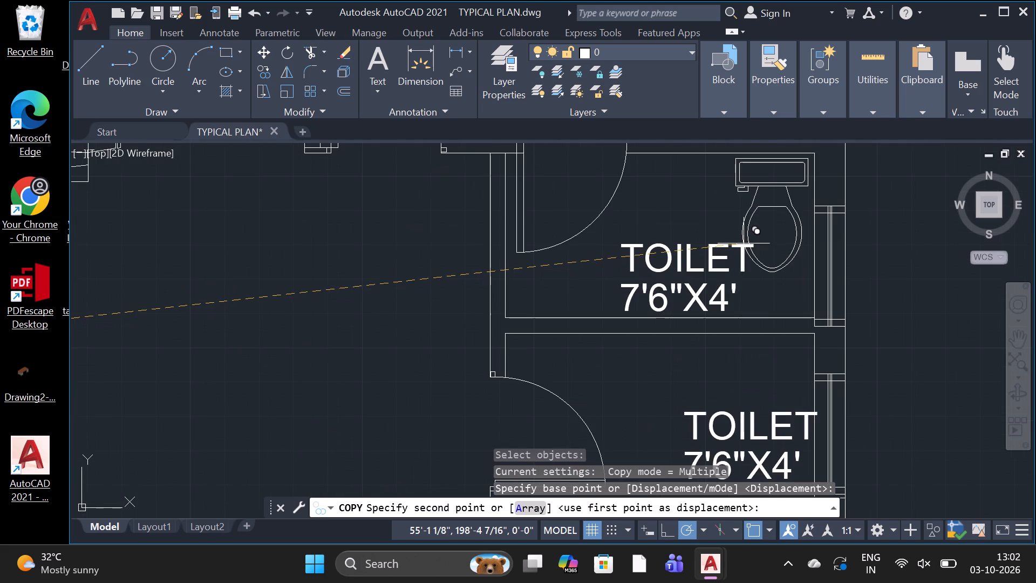
pyautogui.click(744, 243)
pyautogui.scroll(-1, 750, 319)
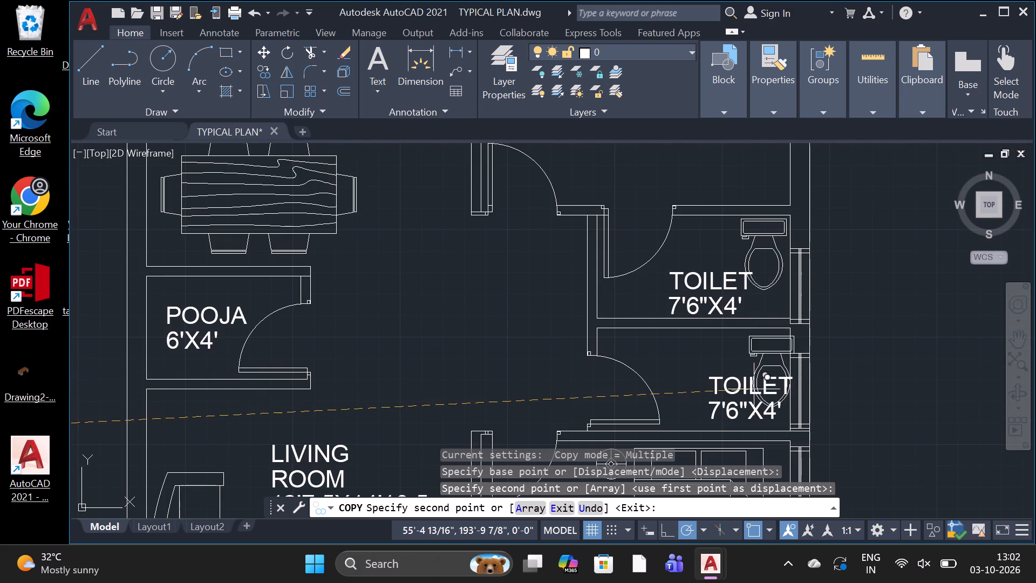
pyautogui.click(748, 385)
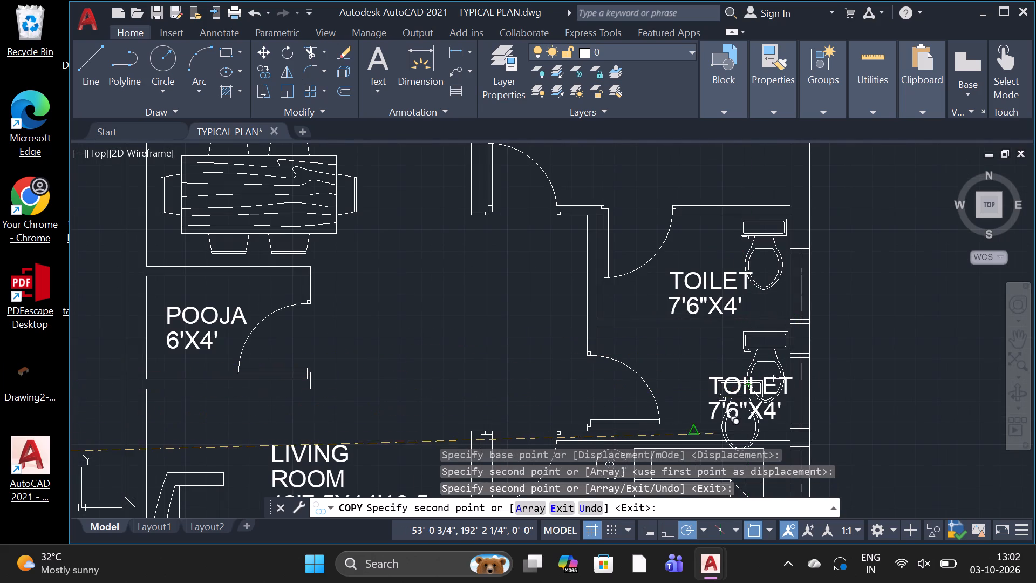
pyautogui.press('Escape')
# Copy the north arrow symbol to the open area outside the plan, beside the M.BED ROOM's upper-right corner, and finish copying.
pyautogui.scroll(-4, 695, 459)
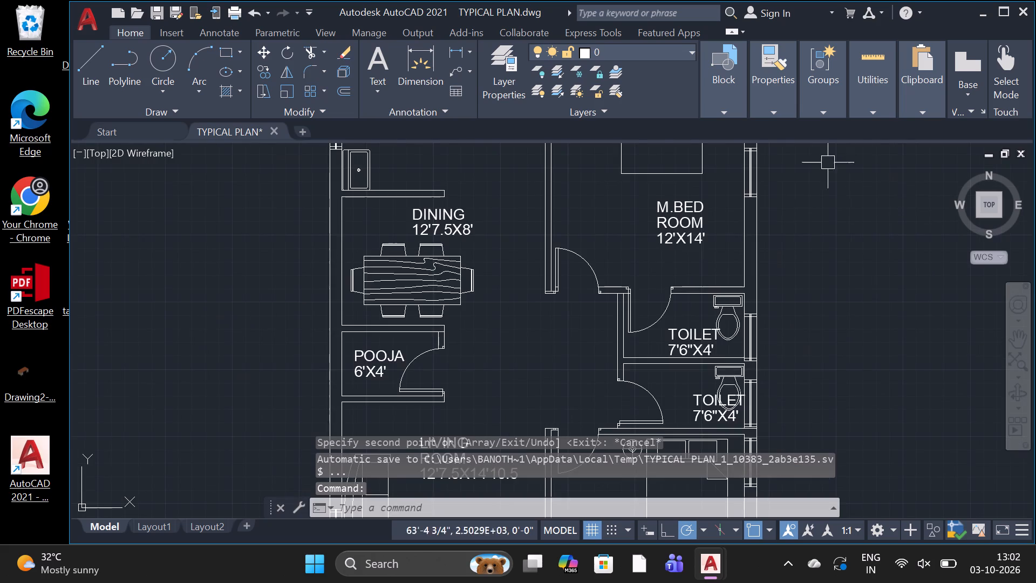
pyautogui.scroll(-2, 760, 190)
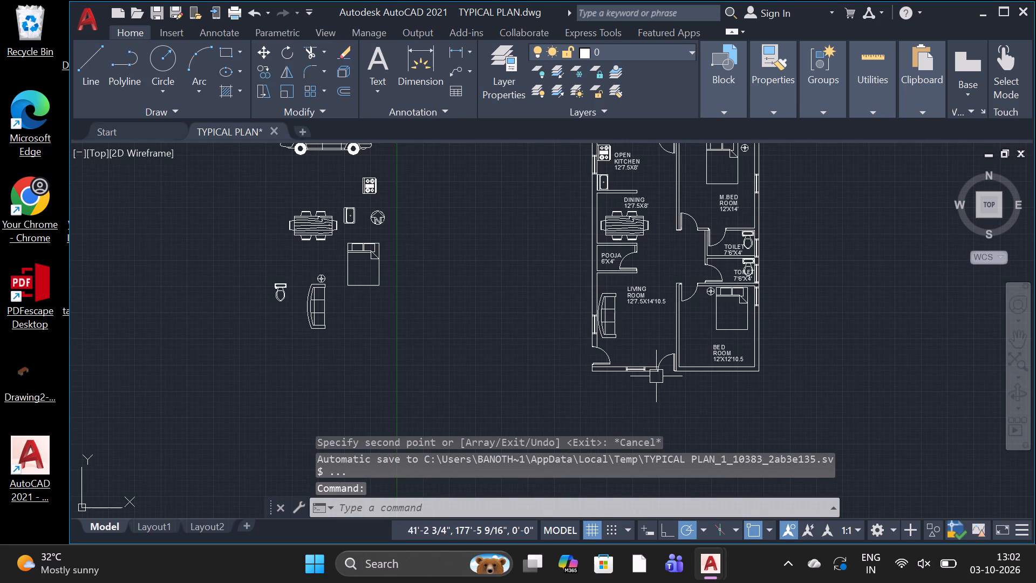
pyautogui.scroll(-1, 664, 384)
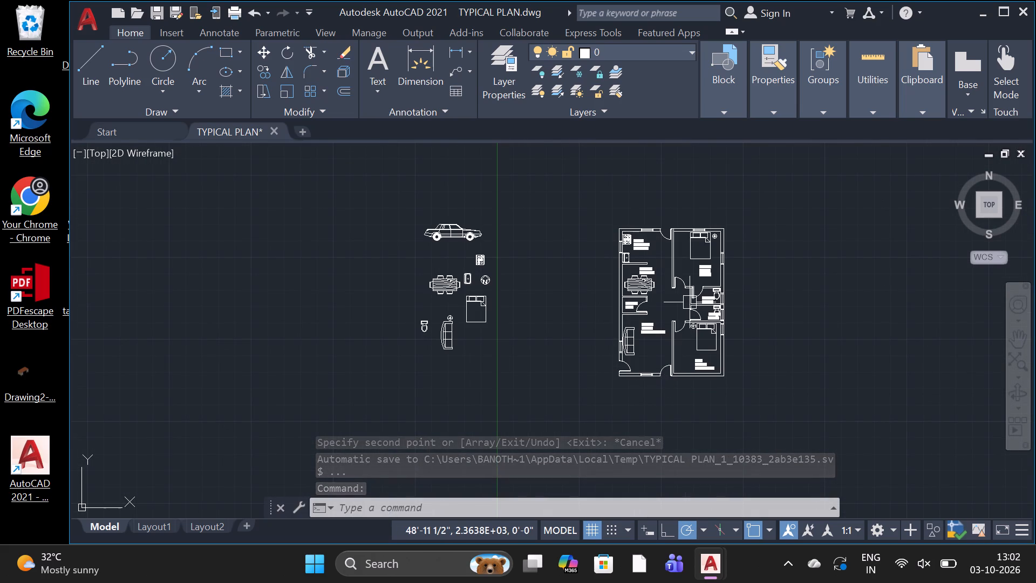
pyautogui.scroll(1, 687, 303)
pyautogui.scroll(1, 343, 277)
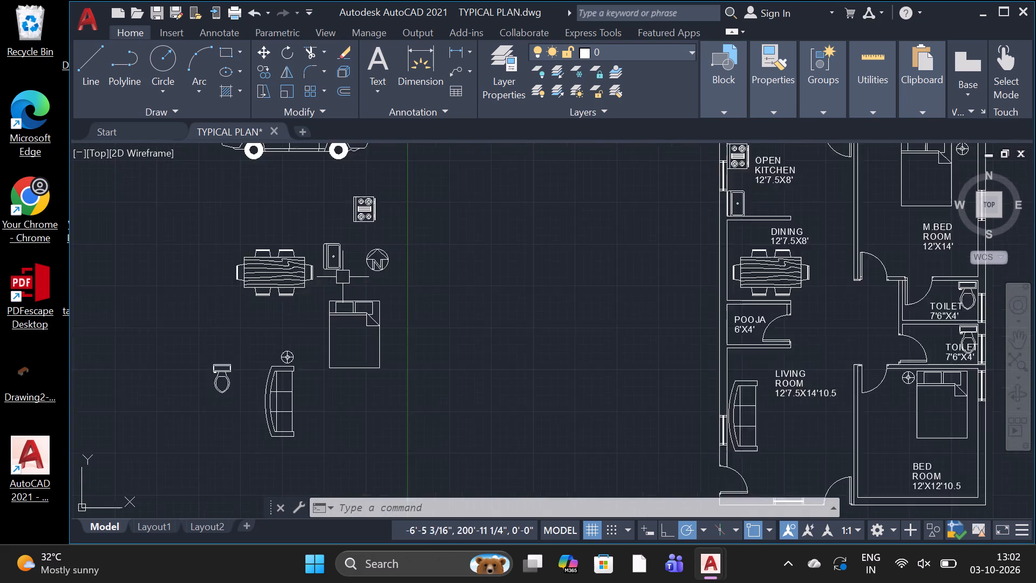
pyautogui.scroll(1, 343, 277)
pyautogui.press('c')
pyautogui.write('O')
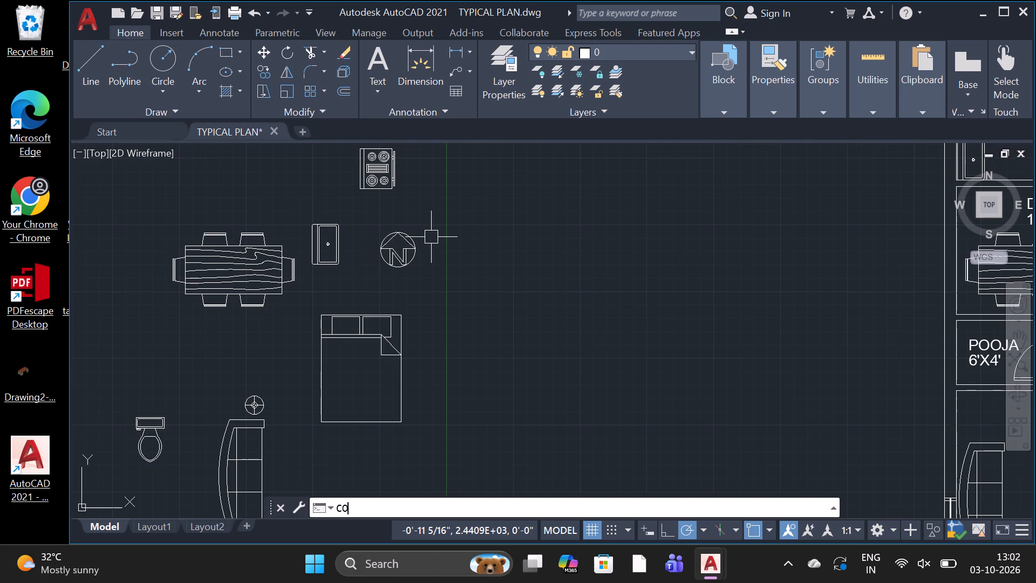
pyautogui.press('space')
pyautogui.click(432, 215)
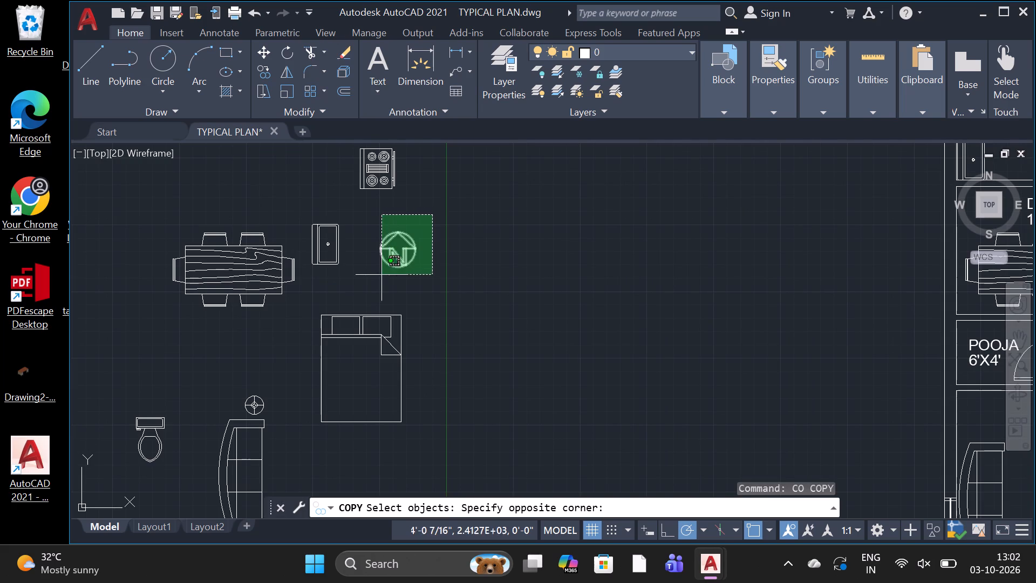
pyautogui.click(381, 275)
pyautogui.press('space')
pyautogui.click(397, 260)
pyautogui.scroll(-4, 603, 290)
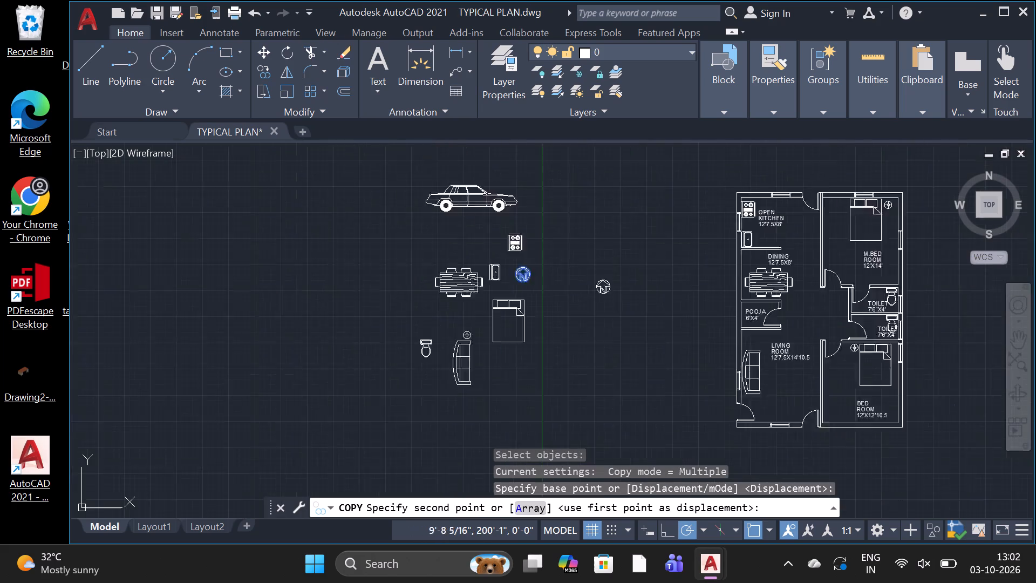
pyautogui.scroll(4, 752, 265)
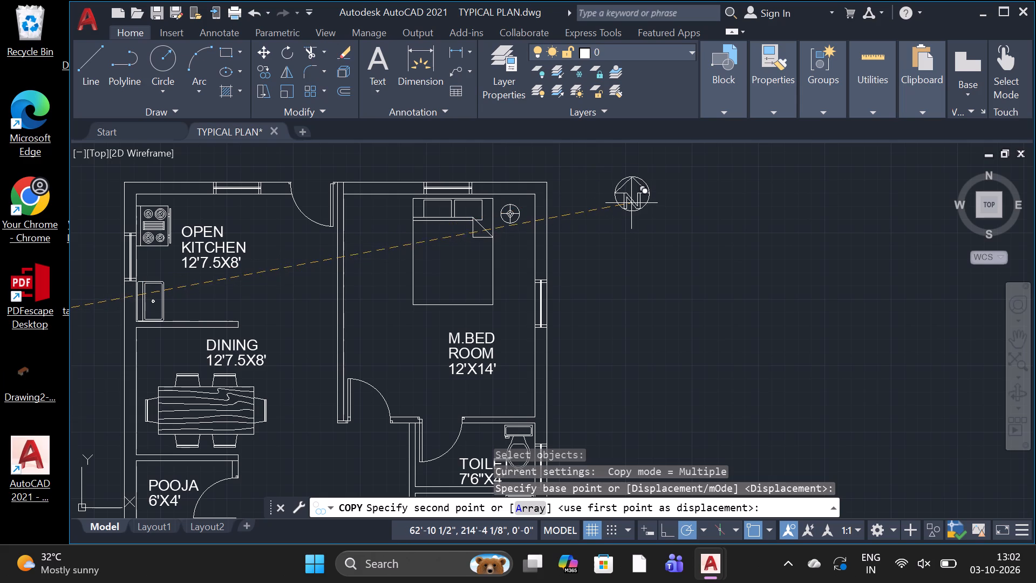
pyautogui.click(632, 179)
pyautogui.press('space')
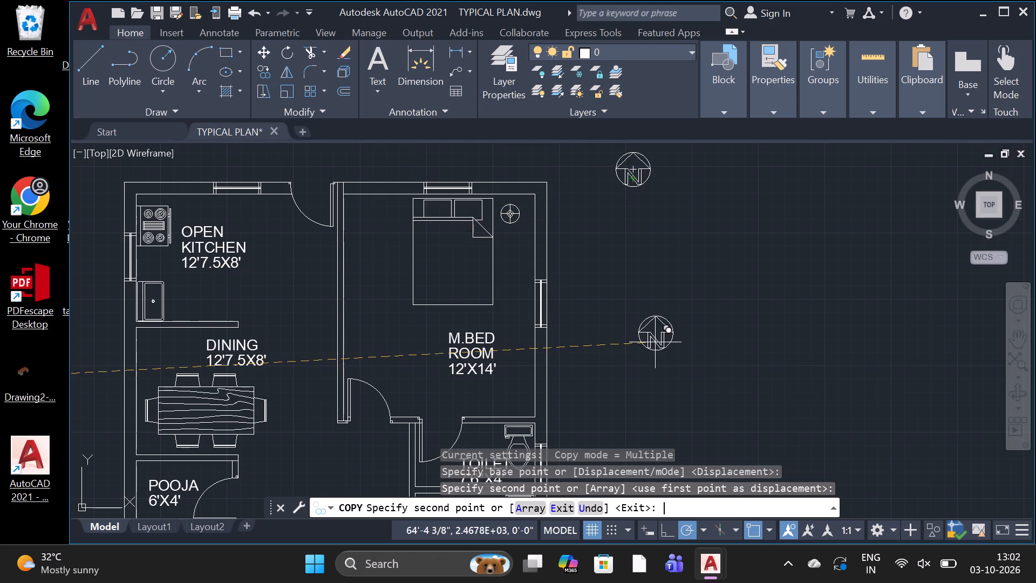
pyautogui.scroll(-3, 631, 387)
pyautogui.click(362, 292)
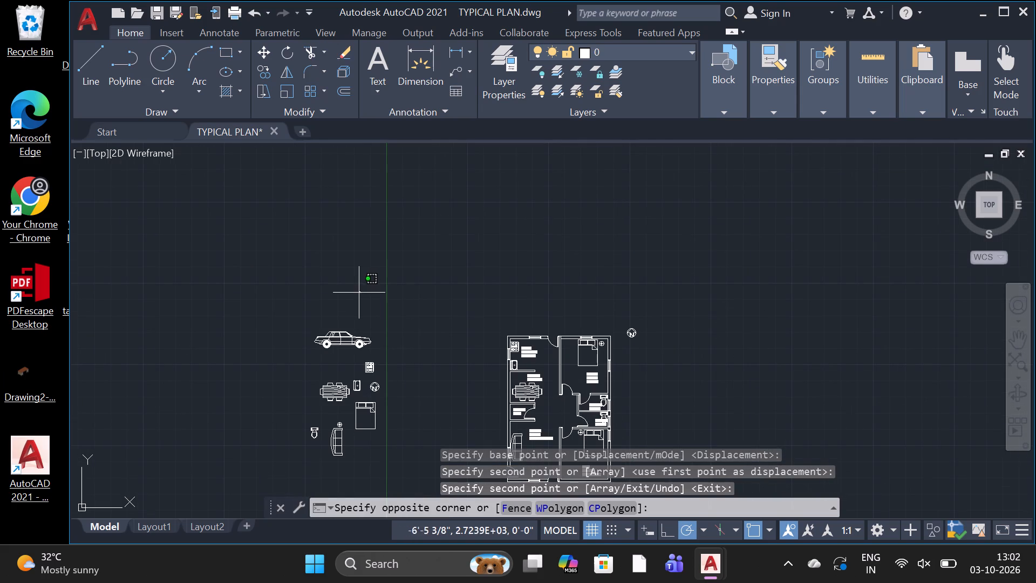
pyautogui.press('Escape')
# Offset the outer line of the BED ROOM's right wall 3' outward from the plan.
pyautogui.scroll(1, 613, 433)
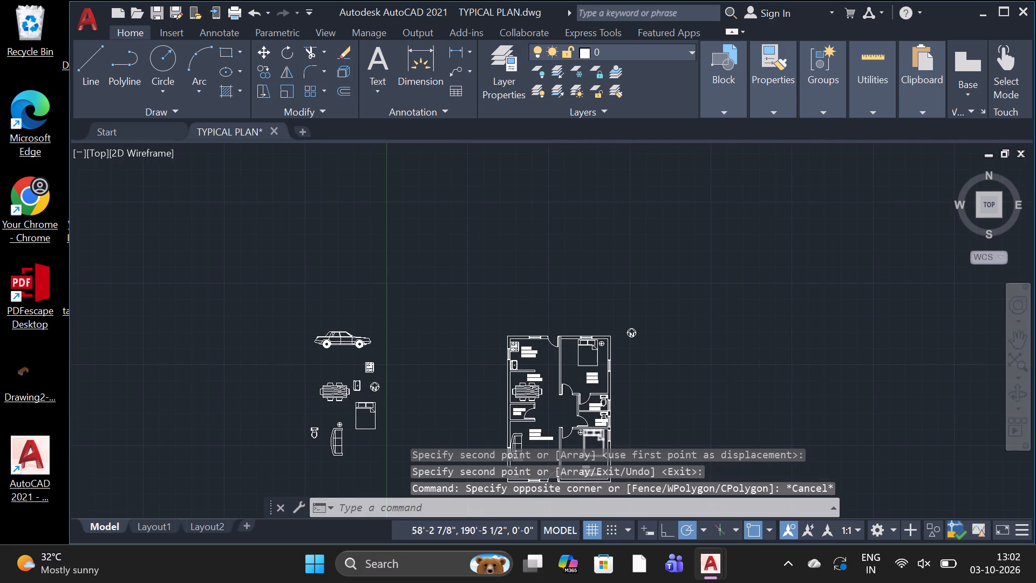
pyautogui.scroll(2, 610, 421)
pyautogui.scroll(-3, 598, 365)
pyautogui.scroll(4, 553, 412)
pyautogui.scroll(-2, 557, 406)
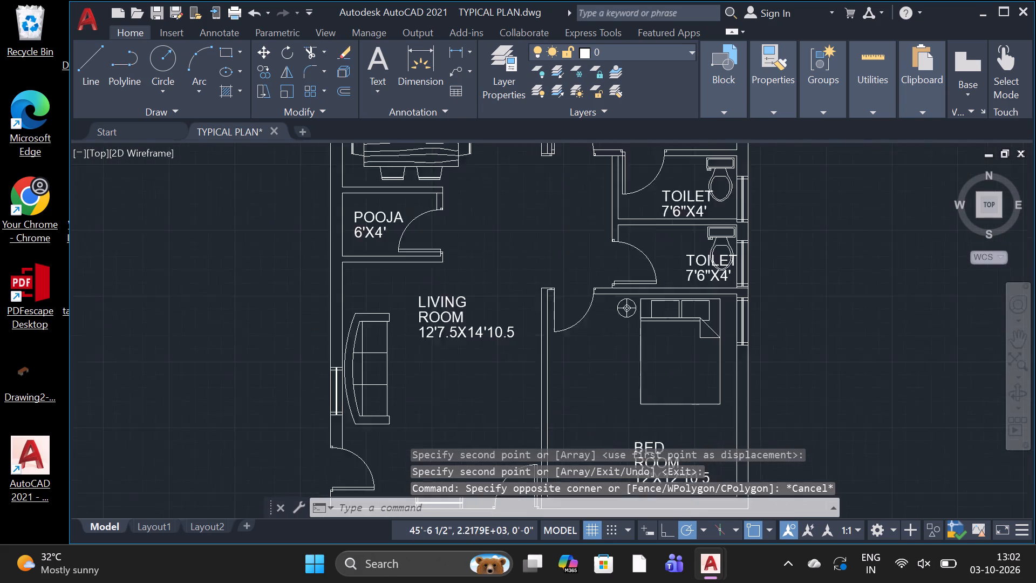
pyautogui.scroll(-1, 569, 381)
pyautogui.scroll(3, 584, 442)
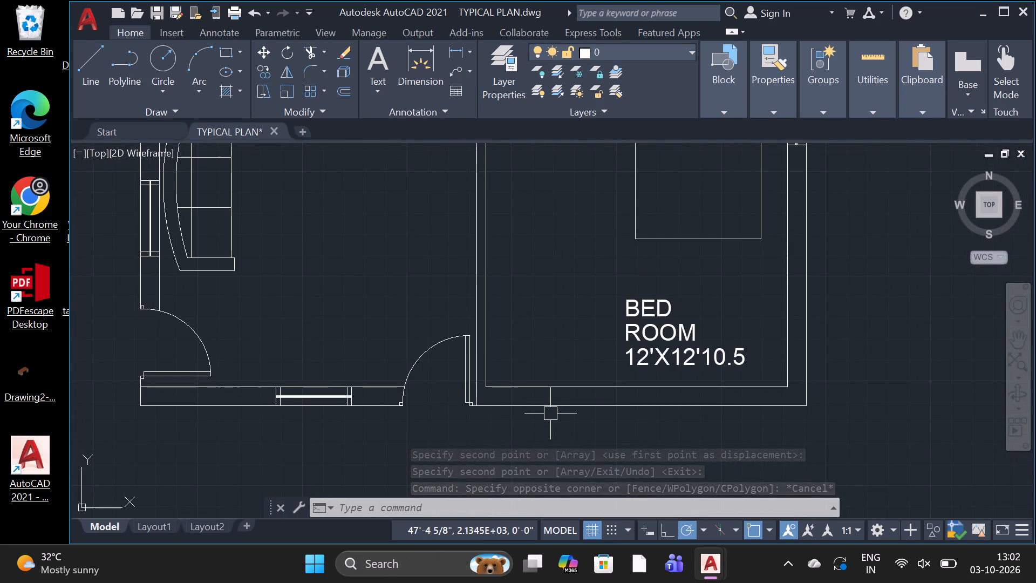
pyautogui.scroll(-1, 550, 413)
pyautogui.scroll(1, 442, 421)
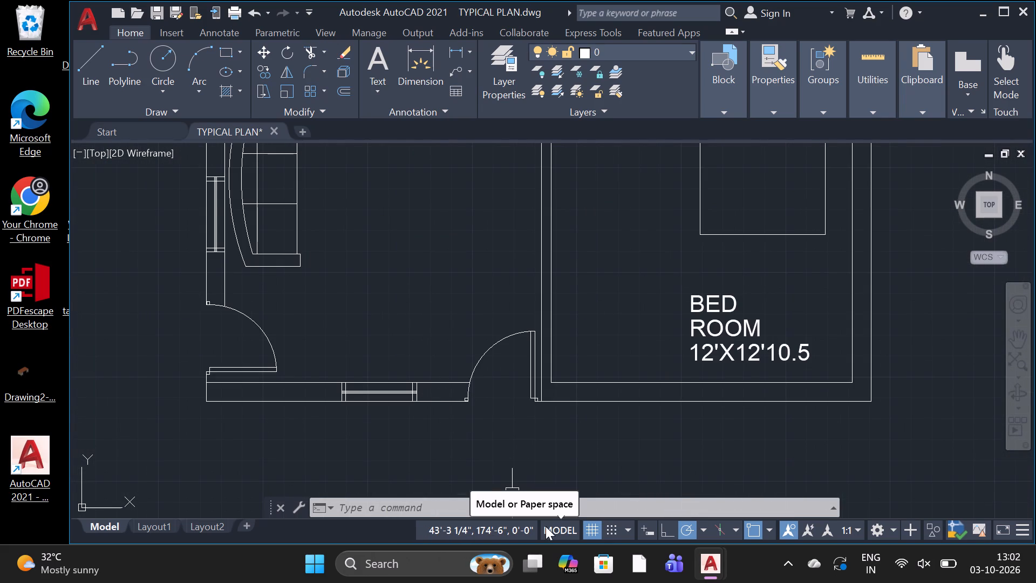
pyautogui.press('o')
pyautogui.write('F')
pyautogui.press('space')
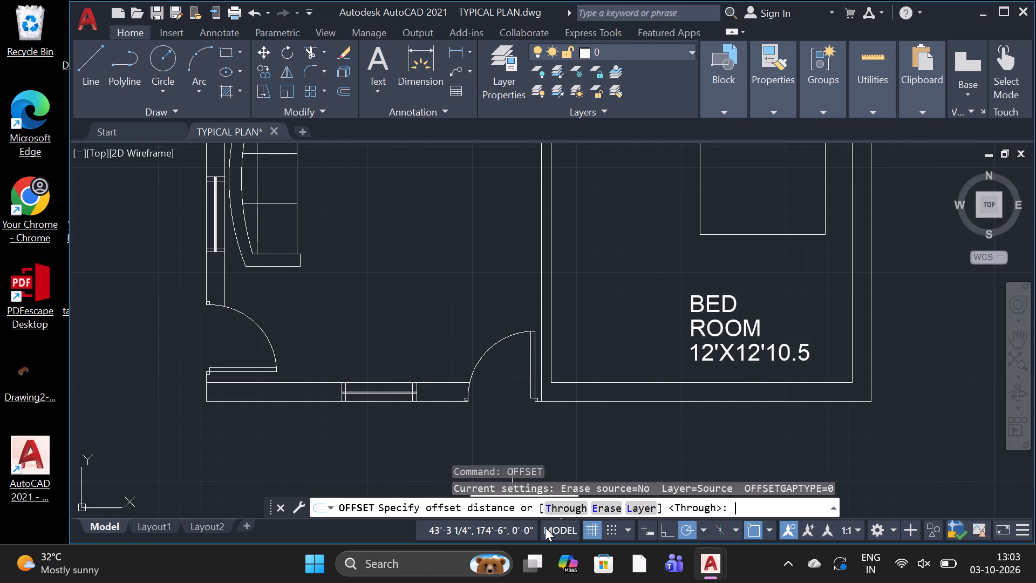
pyautogui.press('3')
pyautogui.press("'")
pyautogui.press('space')
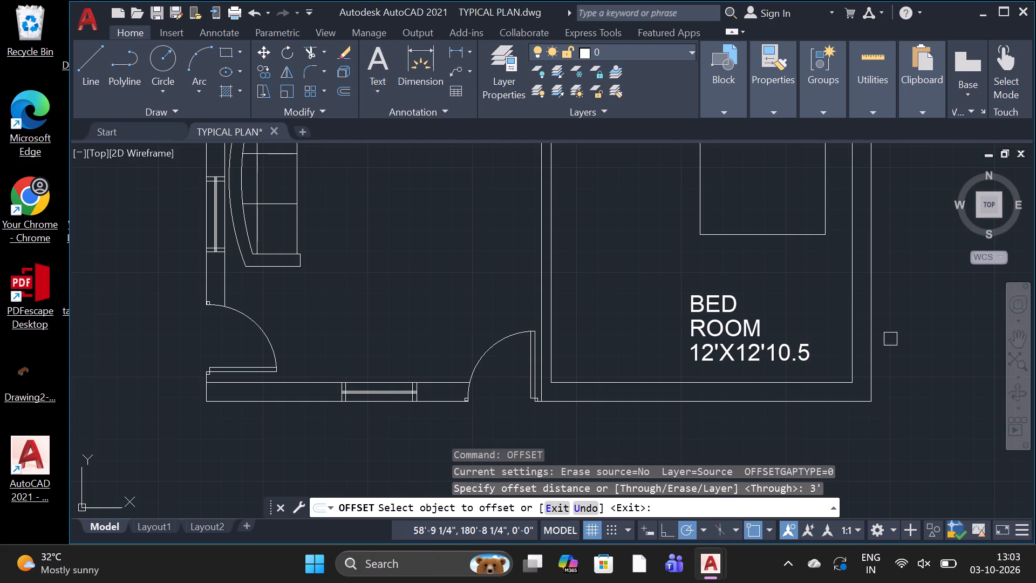
pyautogui.click(872, 340)
pyautogui.click(901, 318)
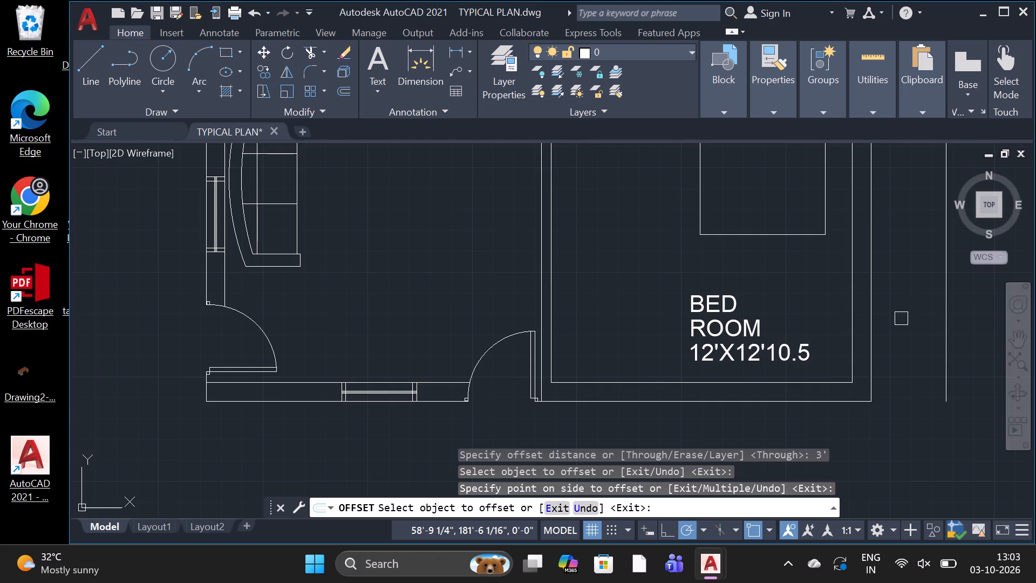
# Offset the outer wall line beside the lower TOILET outward from the plan by the same 3' distance.
pyautogui.scroll(-5, 901, 318)
pyautogui.scroll(4, 902, 291)
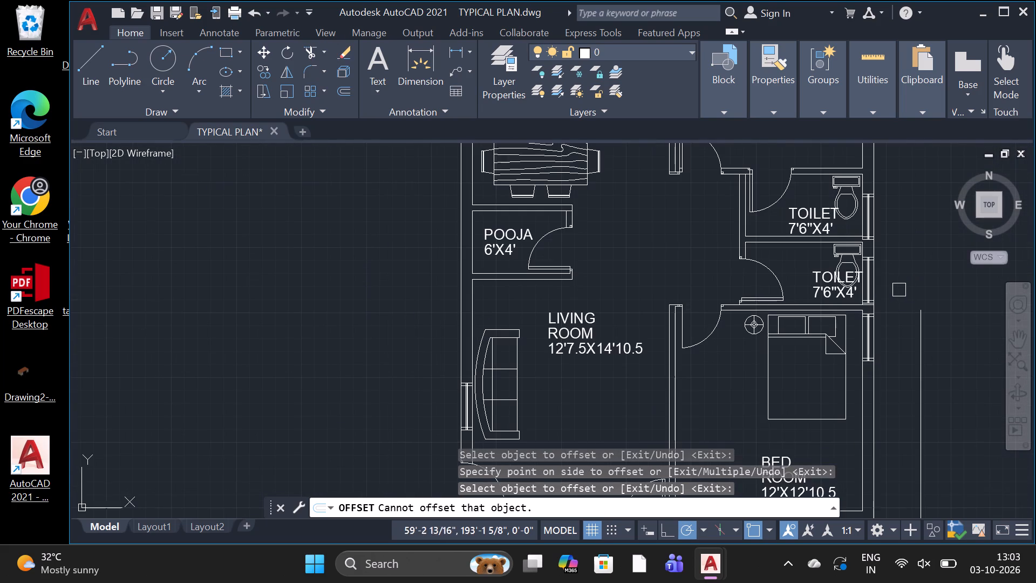
pyautogui.scroll(4, 870, 253)
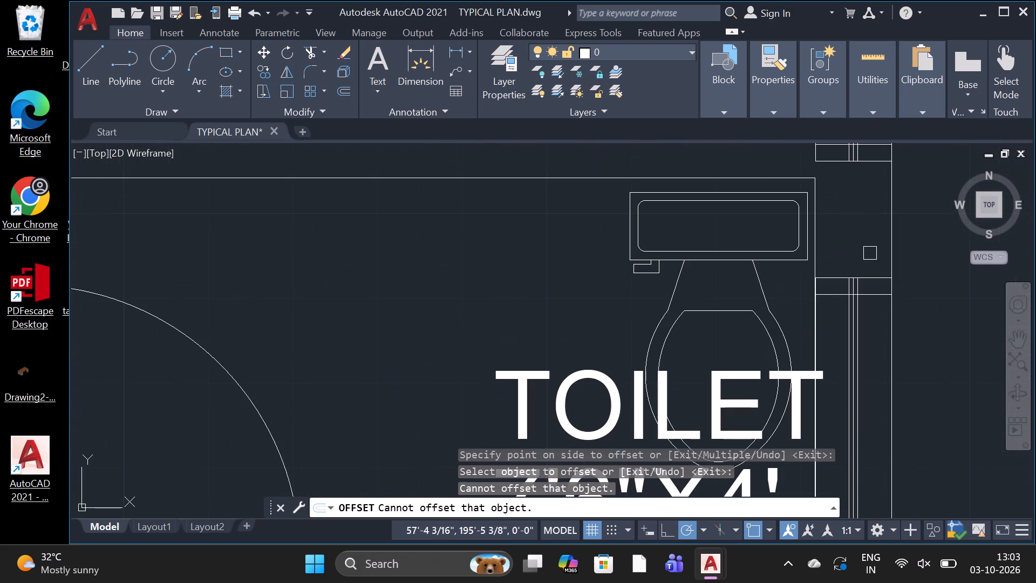
pyautogui.click(894, 232)
pyautogui.click(930, 236)
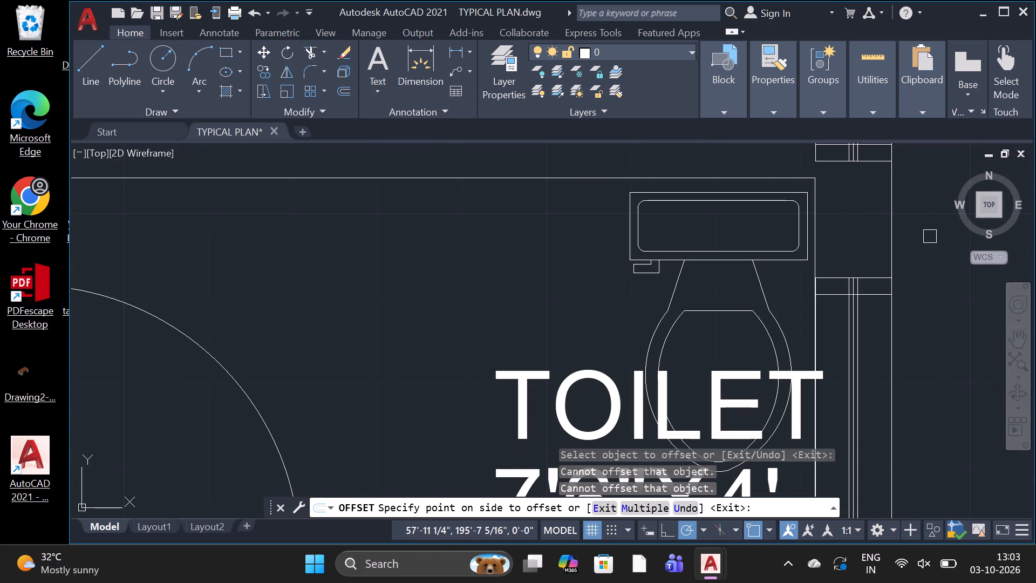
pyautogui.scroll(-5, 930, 239)
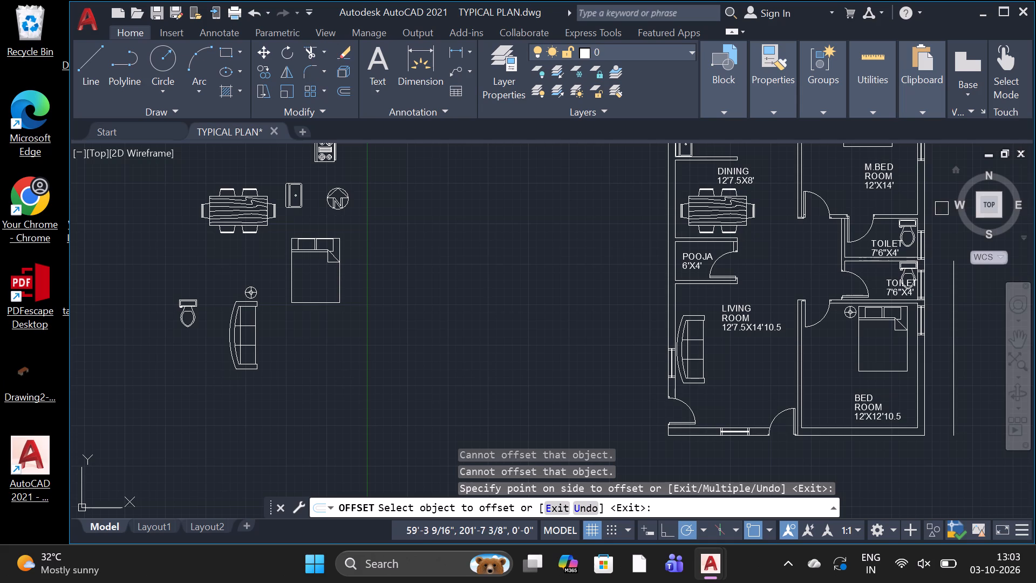
# Offset the right outer wall lines beside the M.BED ROOM and the lower TOILET outward by the same 3' distance.
pyautogui.scroll(4, 926, 201)
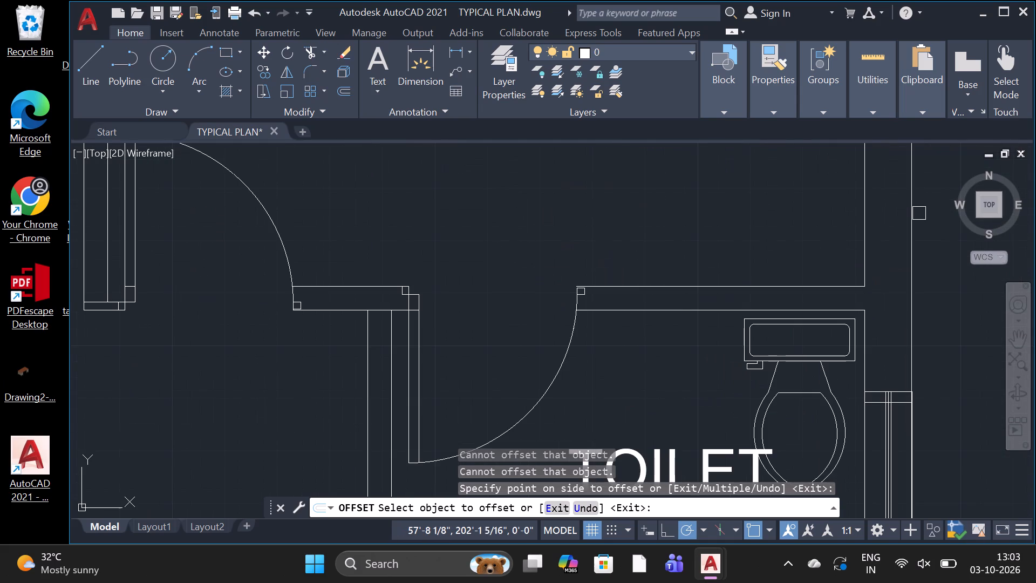
pyautogui.click(919, 213)
pyautogui.click(915, 233)
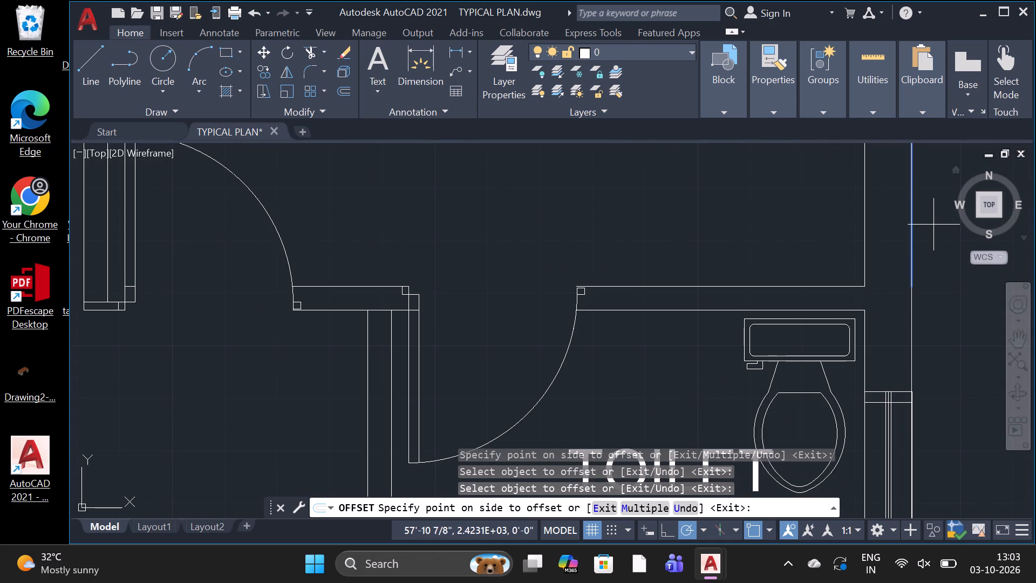
pyautogui.click(946, 221)
pyautogui.scroll(-4, 939, 273)
pyautogui.scroll(3, 929, 329)
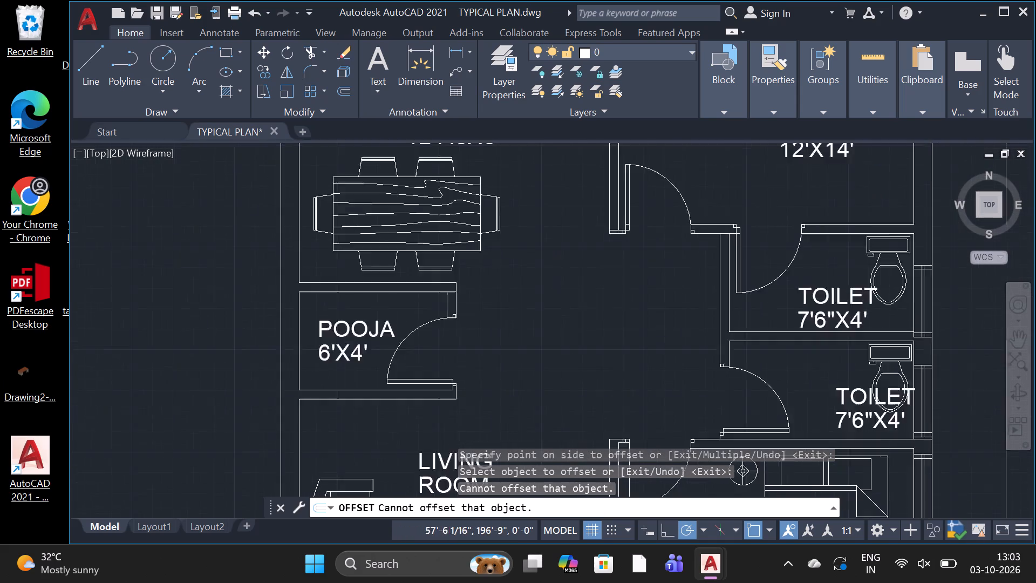
pyautogui.scroll(2, 930, 327)
pyautogui.click(931, 384)
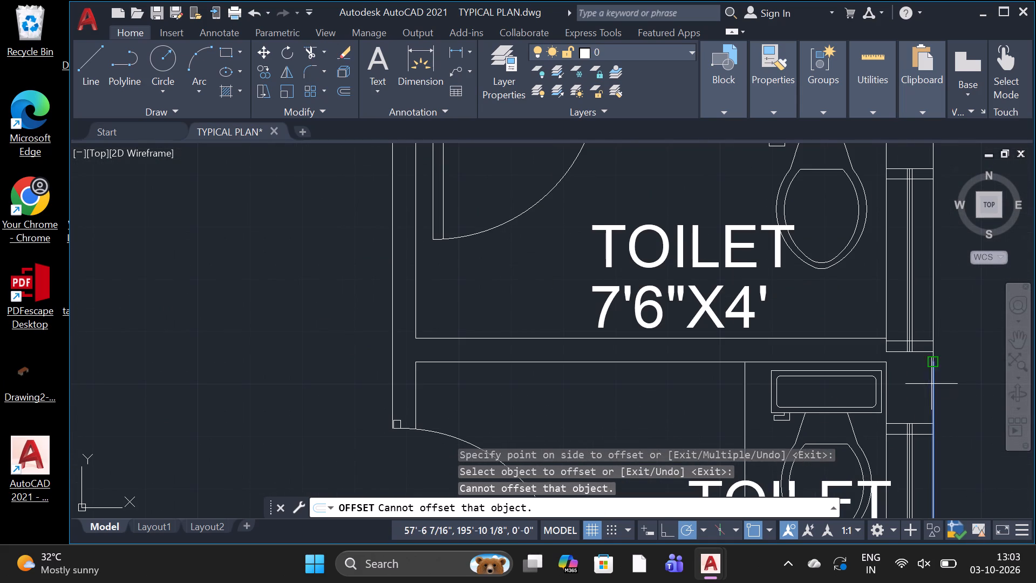
pyautogui.click(991, 351)
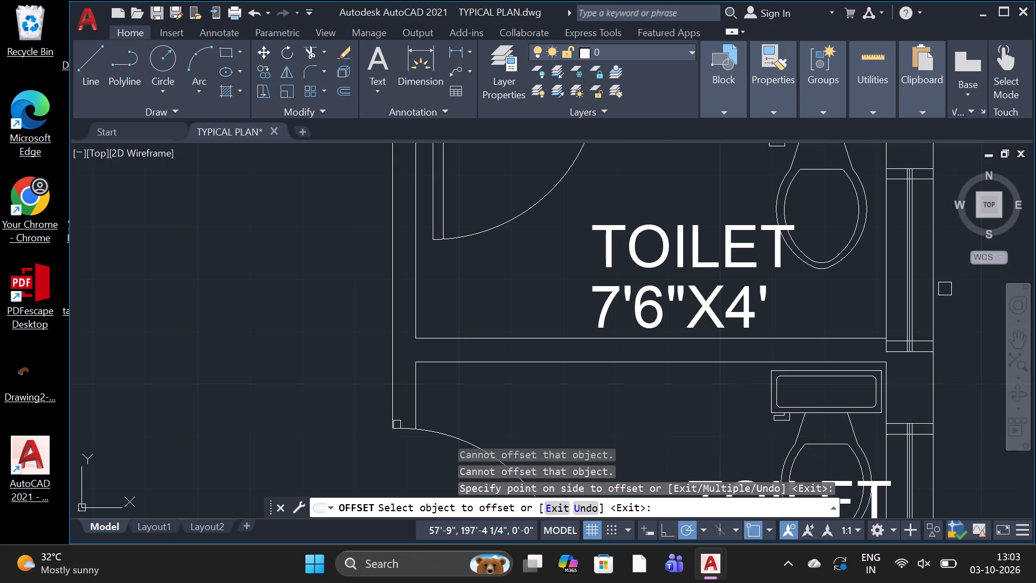
# Offset both outer line segments of the upper wall, above the M.BED ROOM and the OPEN KITCHEN, 3' outward.
pyautogui.scroll(3, 943, 290)
pyautogui.scroll(-9, 943, 290)
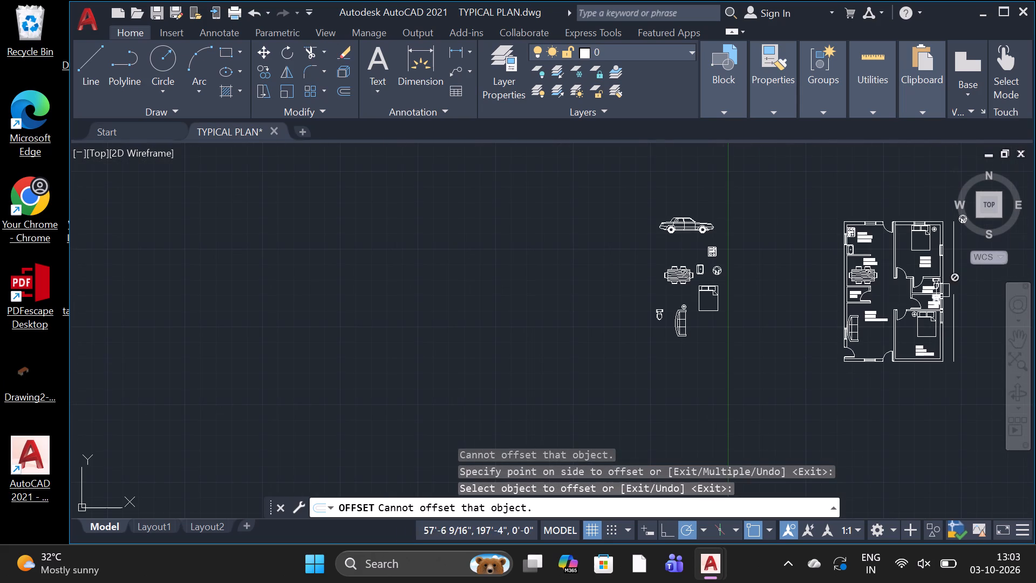
pyautogui.scroll(4, 943, 226)
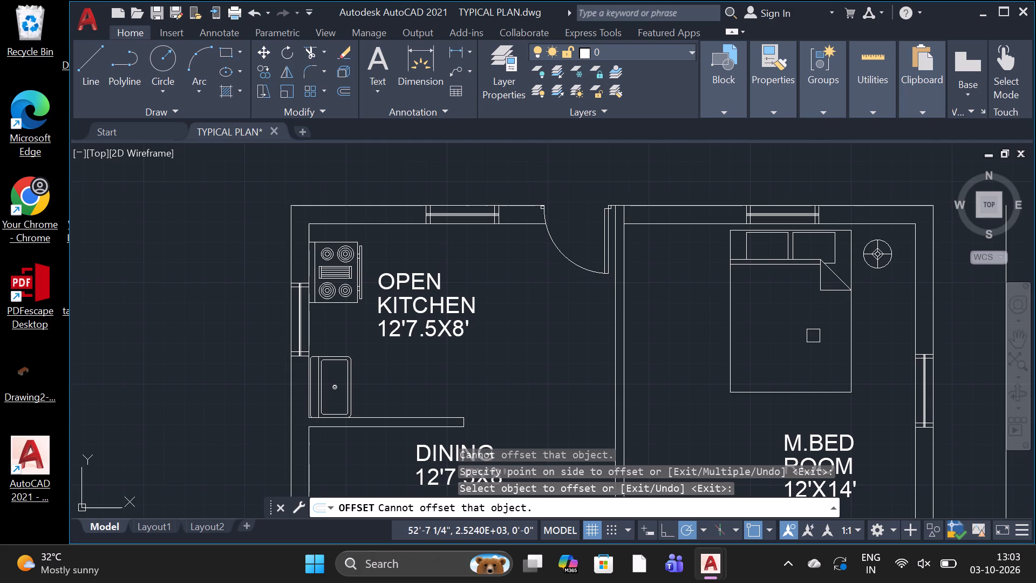
pyautogui.scroll(-1, 813, 336)
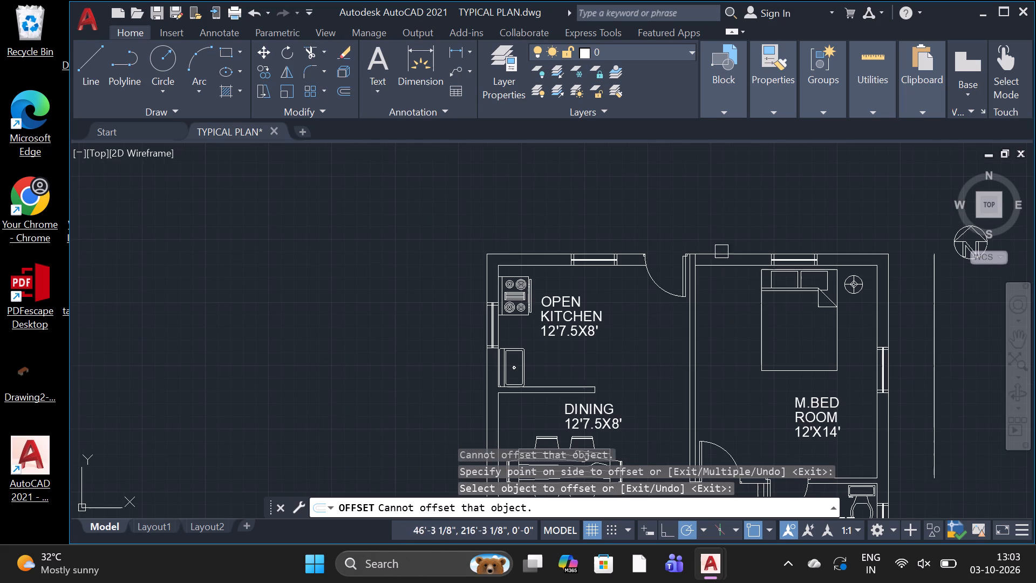
pyautogui.click(723, 254)
pyautogui.click(725, 254)
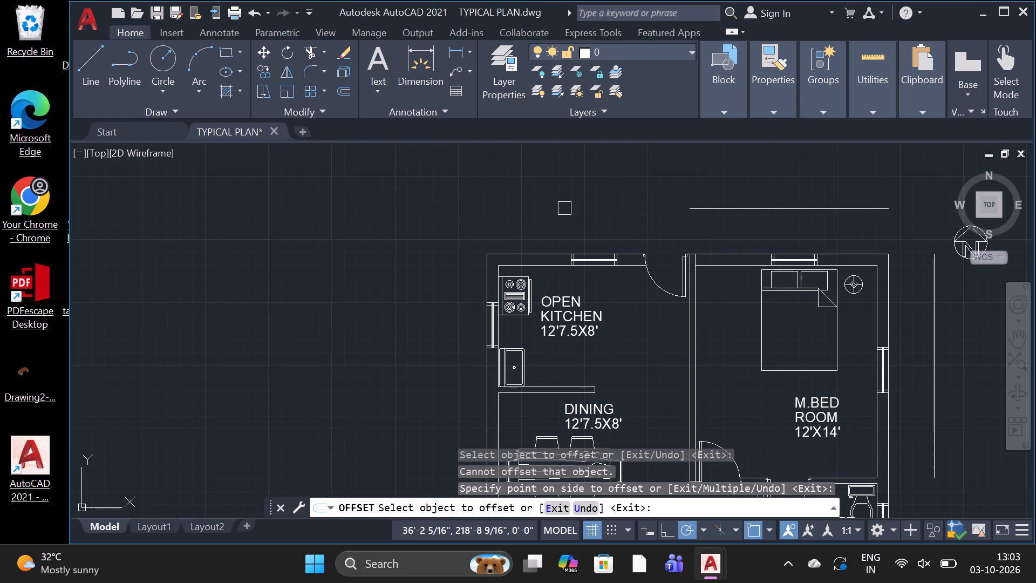
pyautogui.click(538, 251)
pyautogui.click(544, 234)
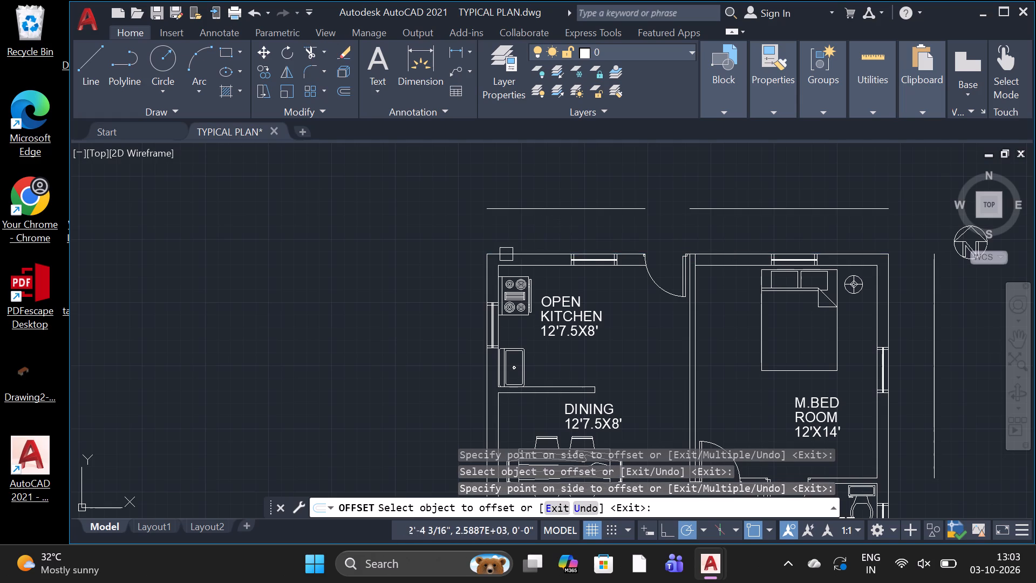
# Offset the left outer wall lines beside the OPEN KITCHEN, DINING and LIVING ROOM areas 3' outward from the plan.
pyautogui.moveTo(481, 284); pyautogui.dragTo(478, 289)
pyautogui.click(476, 289)
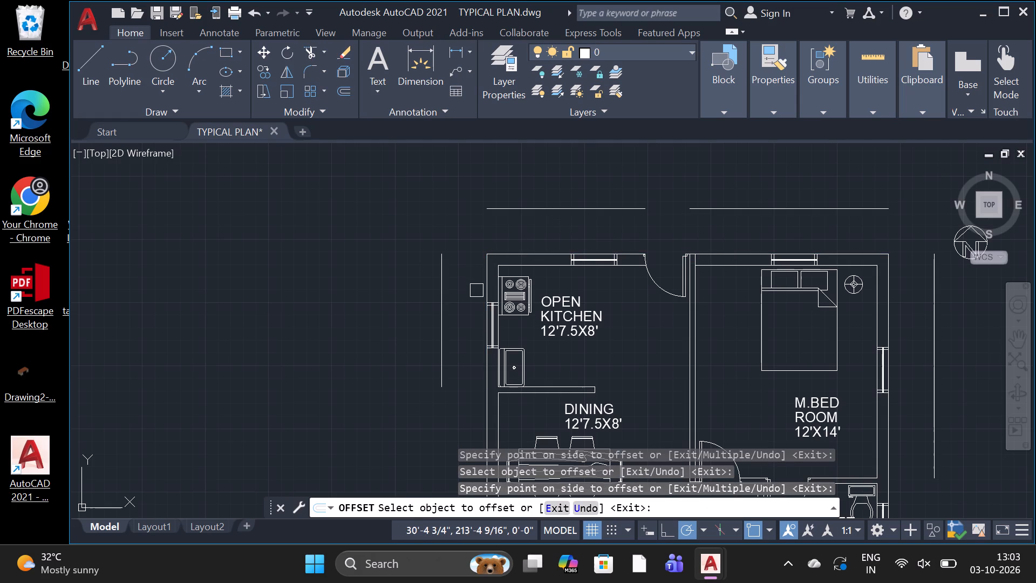
pyautogui.scroll(-2, 489, 268)
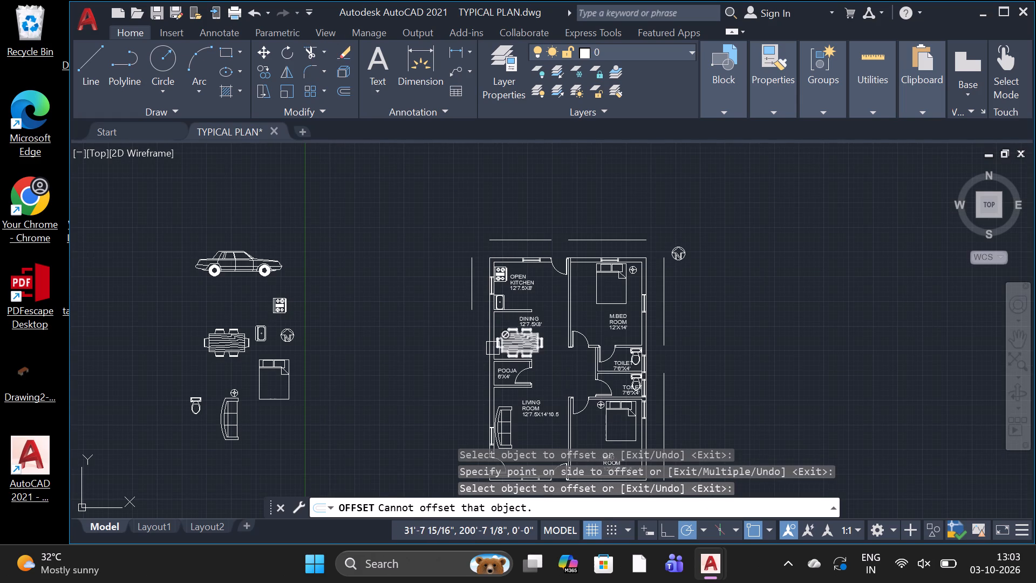
pyautogui.scroll(3, 493, 349)
pyautogui.click(470, 351)
pyautogui.click(428, 360)
pyautogui.scroll(-2, 496, 289)
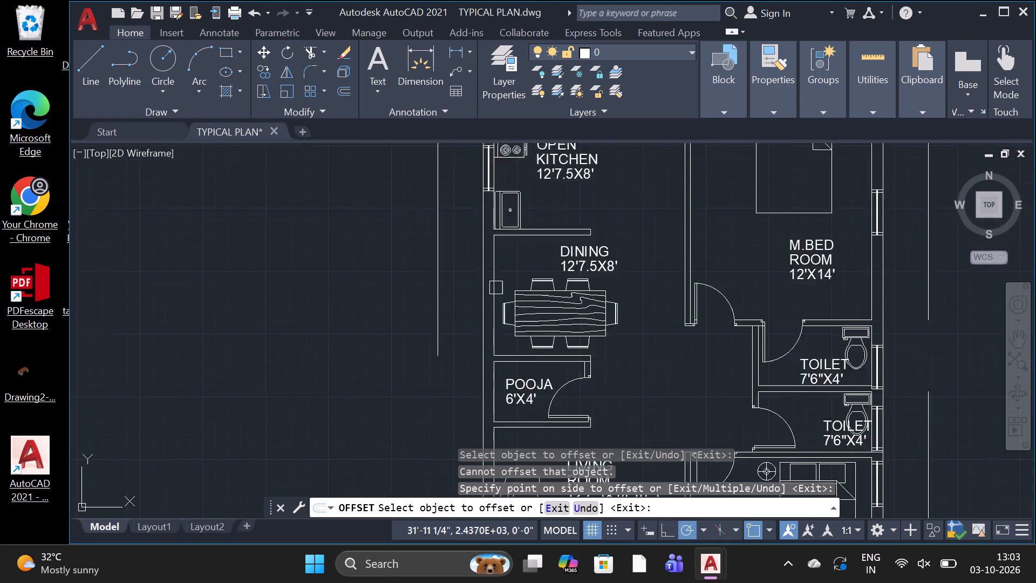
pyautogui.scroll(-1, 496, 288)
pyautogui.scroll(4, 498, 361)
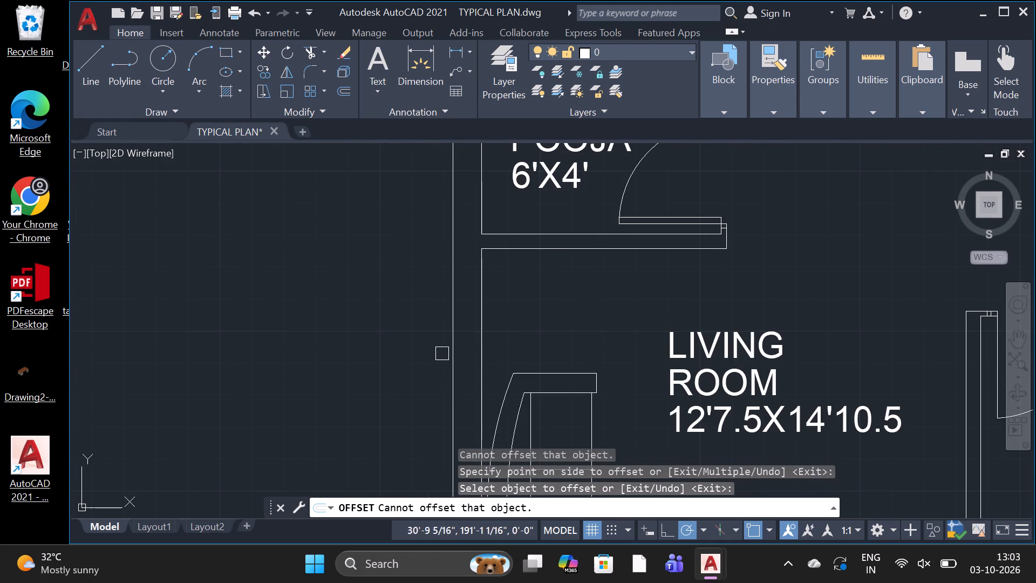
pyautogui.click(449, 345)
pyautogui.click(419, 355)
pyautogui.scroll(-3, 465, 285)
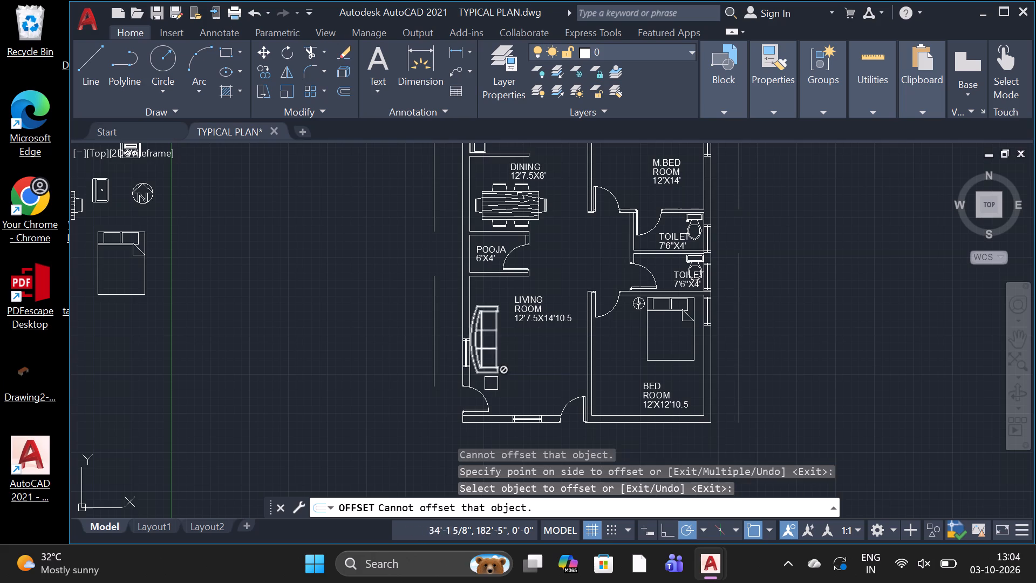
# Offset the lower outer wall lines below the LIVING ROOM and the BED ROOM 3' outward, and finish offsetting.
pyautogui.scroll(3, 489, 398)
pyautogui.scroll(-3, 509, 357)
pyautogui.scroll(3, 524, 432)
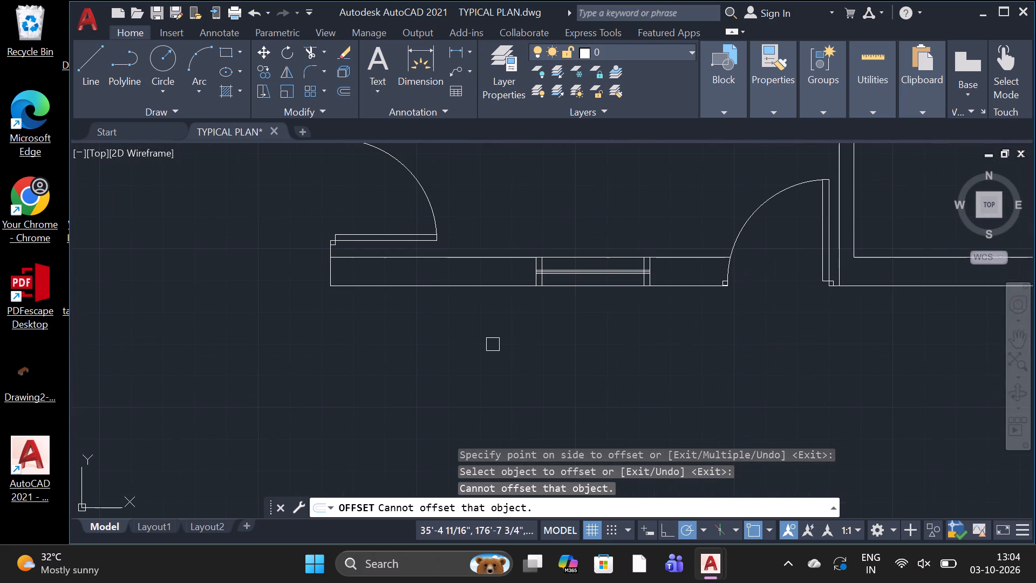
pyautogui.click(486, 288)
pyautogui.moveTo(427, 369); pyautogui.dragTo(432, 363)
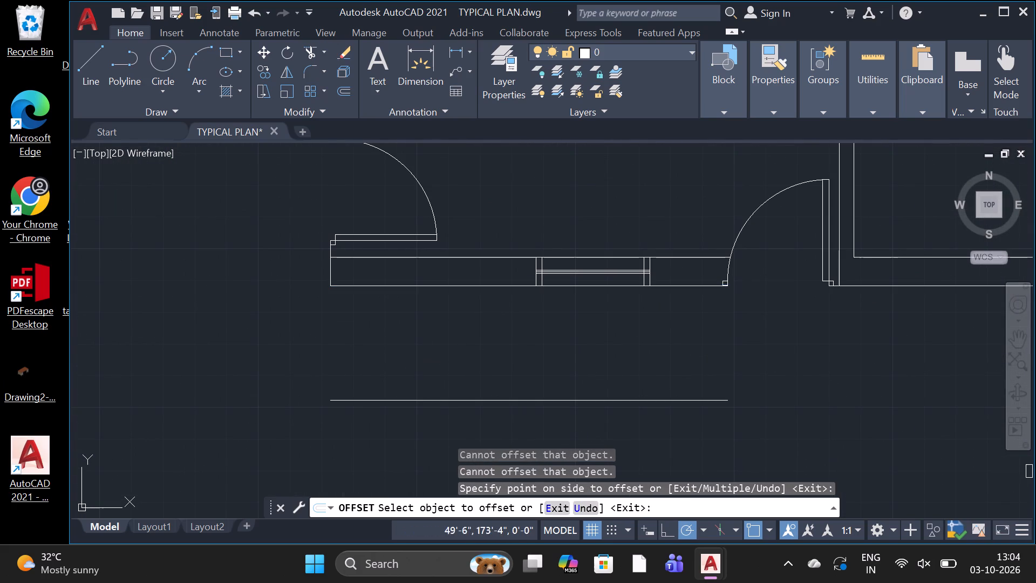
pyautogui.click(924, 293)
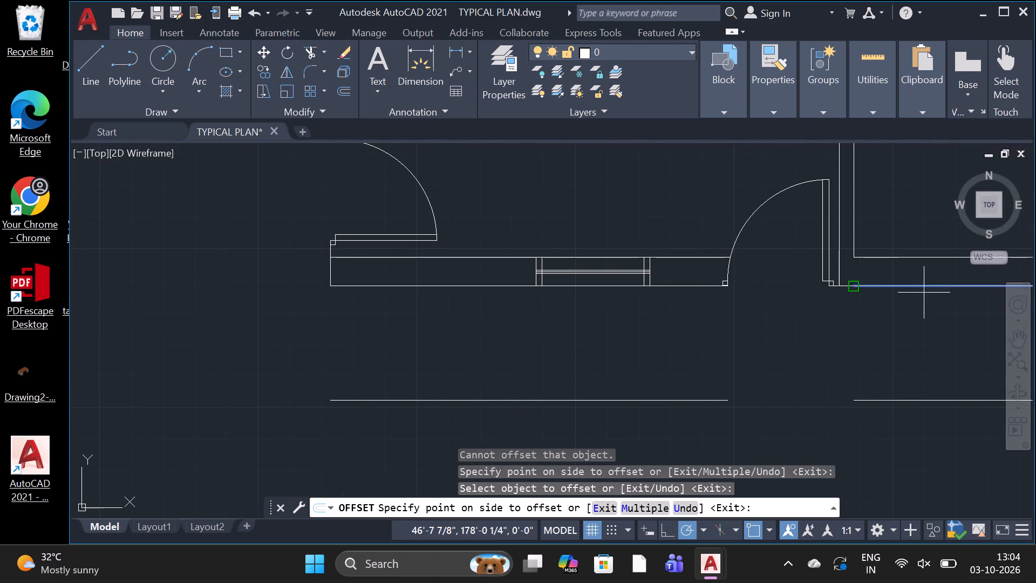
pyautogui.click(912, 344)
pyautogui.scroll(-4, 912, 344)
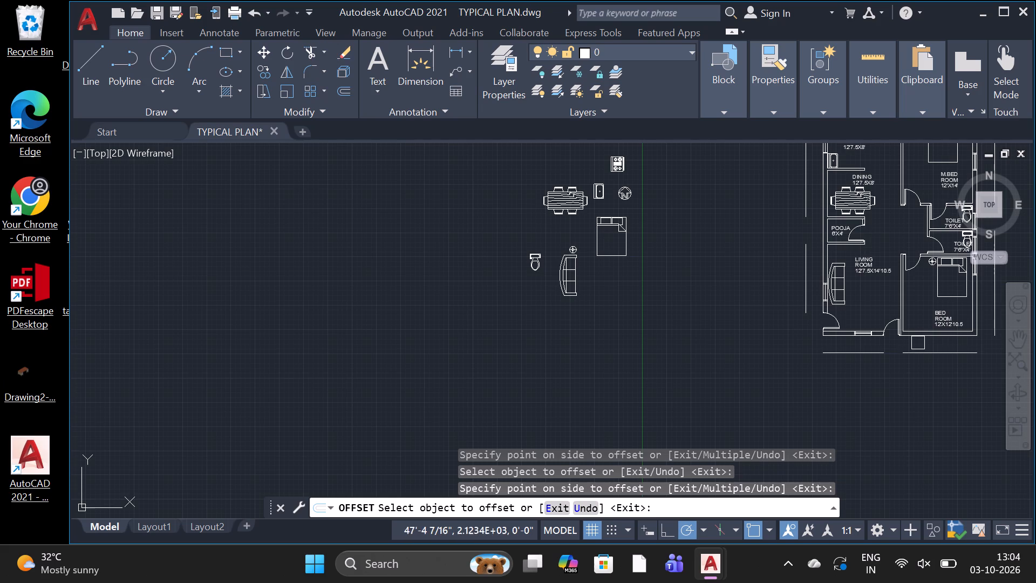
pyautogui.press('Escape')
# Draw a rectangle around the house from the OPEN KITCHEN's upper-left outer wall corner to the BED ROOM's lower-right outer wall corner.
pyautogui.scroll(-1, 855, 334)
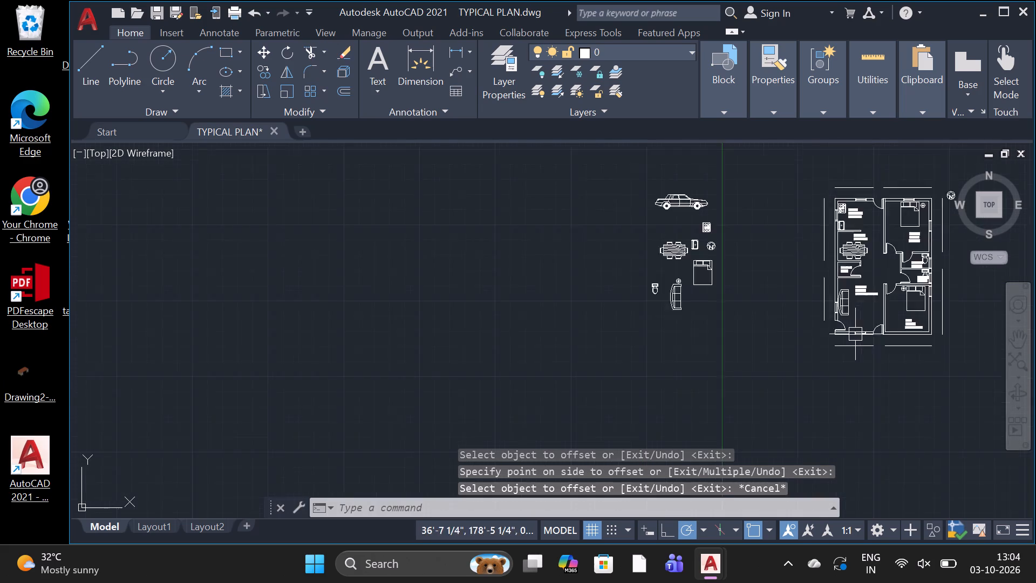
pyautogui.scroll(-1, 855, 334)
pyautogui.scroll(2, 891, 256)
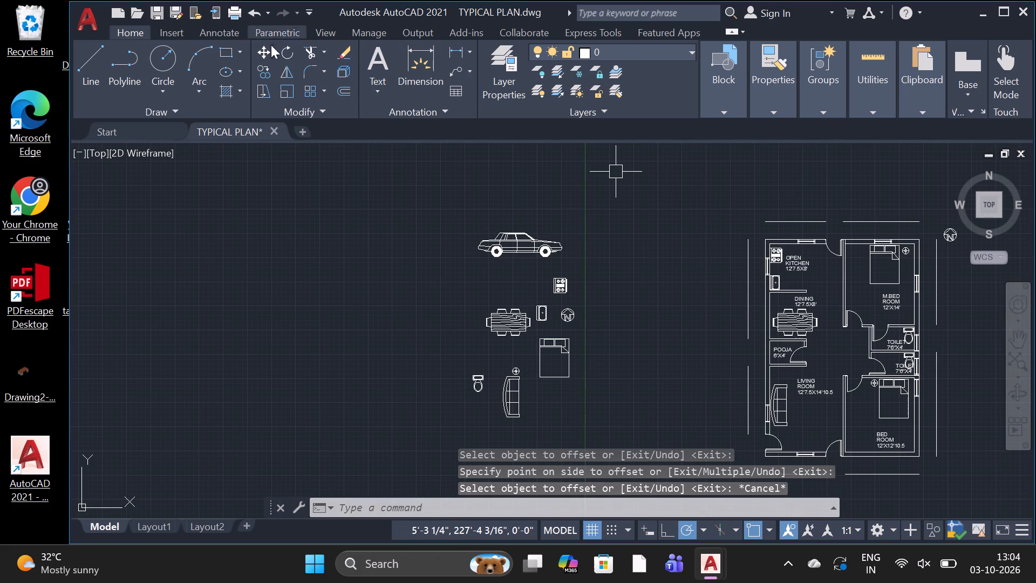
pyautogui.click(230, 53)
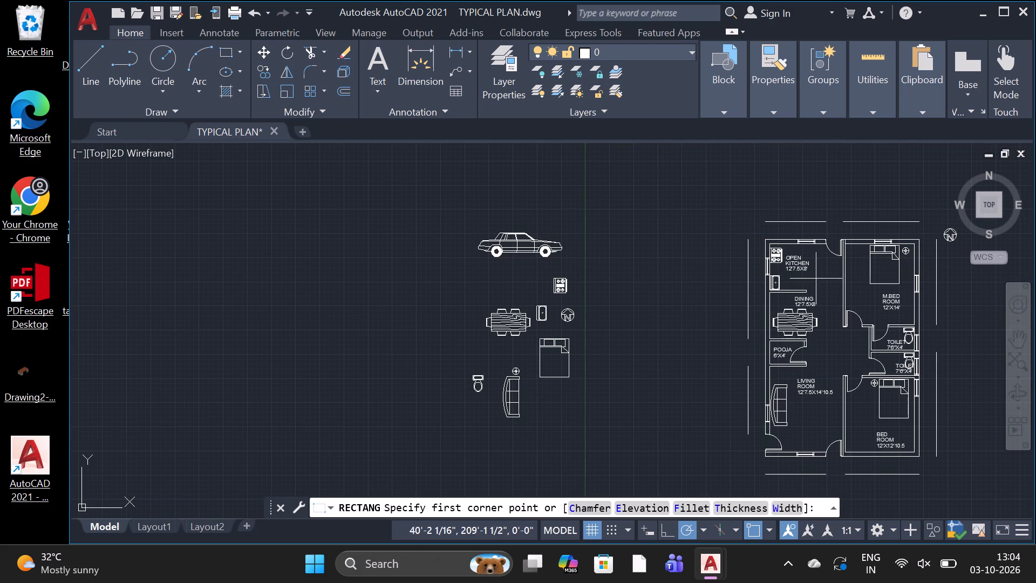
pyautogui.scroll(2, 782, 251)
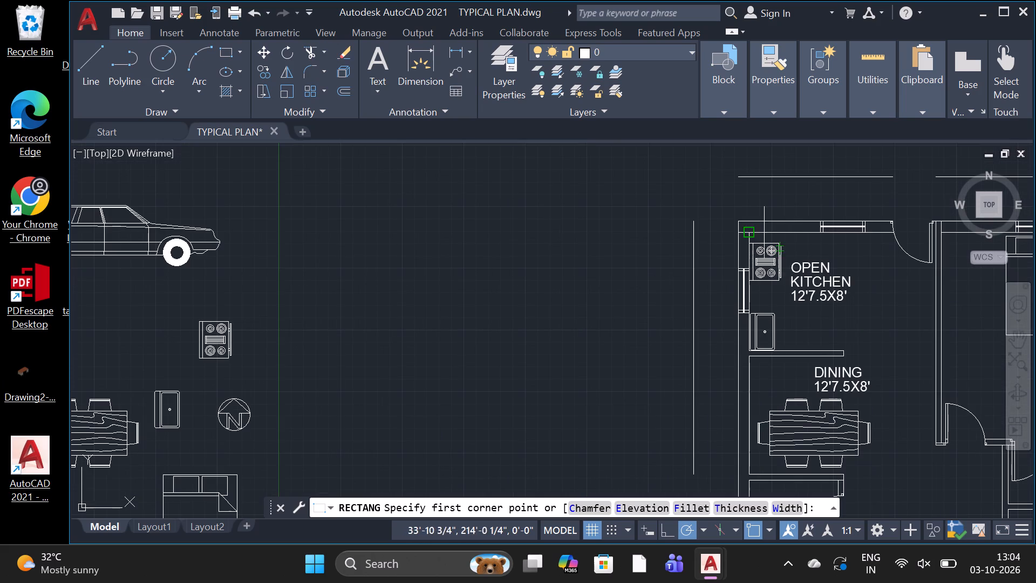
pyautogui.click(757, 219)
pyautogui.scroll(-3, 810, 338)
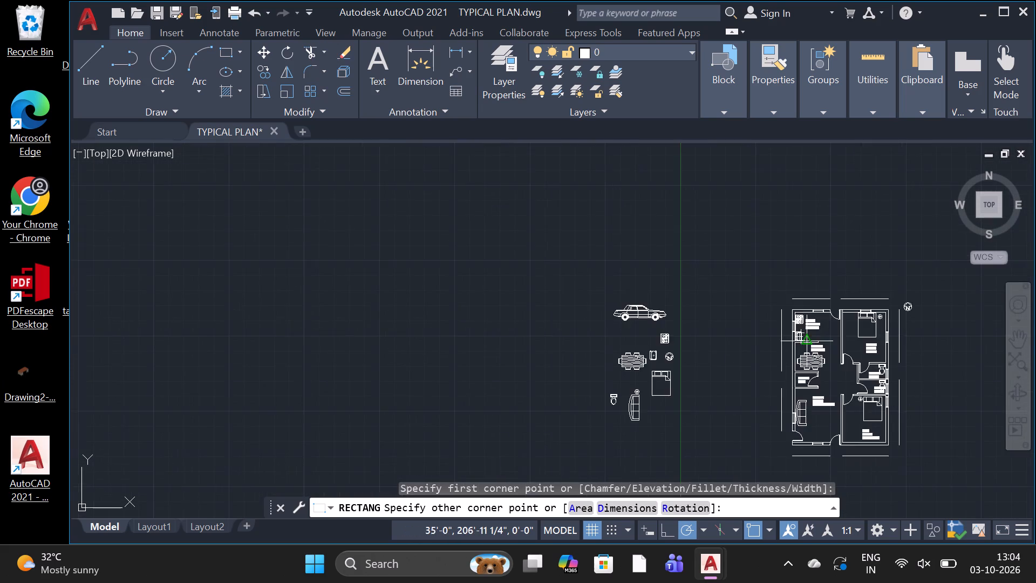
pyautogui.scroll(-2, 810, 338)
pyautogui.scroll(1, 865, 404)
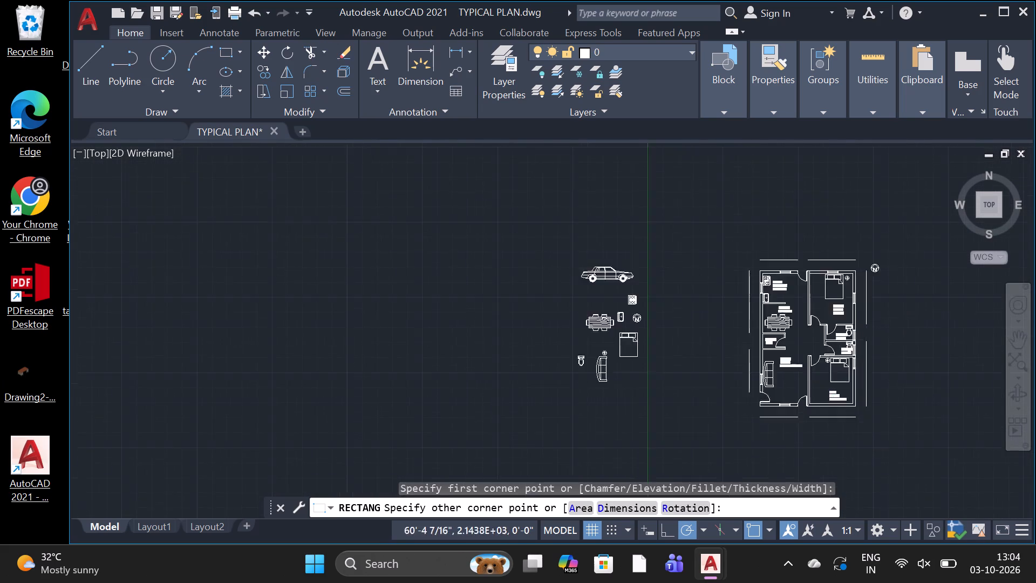
pyautogui.scroll(4, 865, 404)
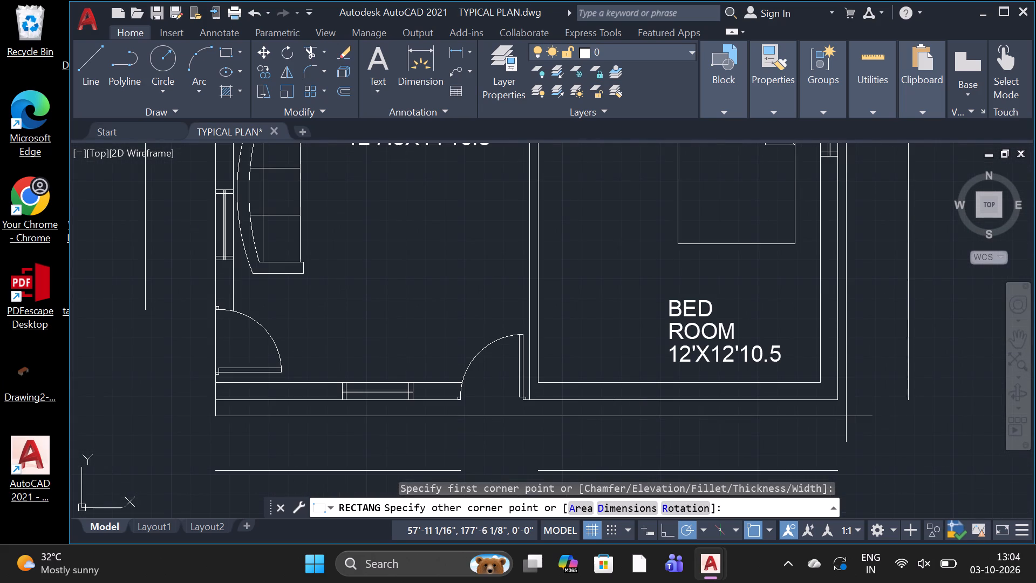
pyautogui.scroll(2, 840, 396)
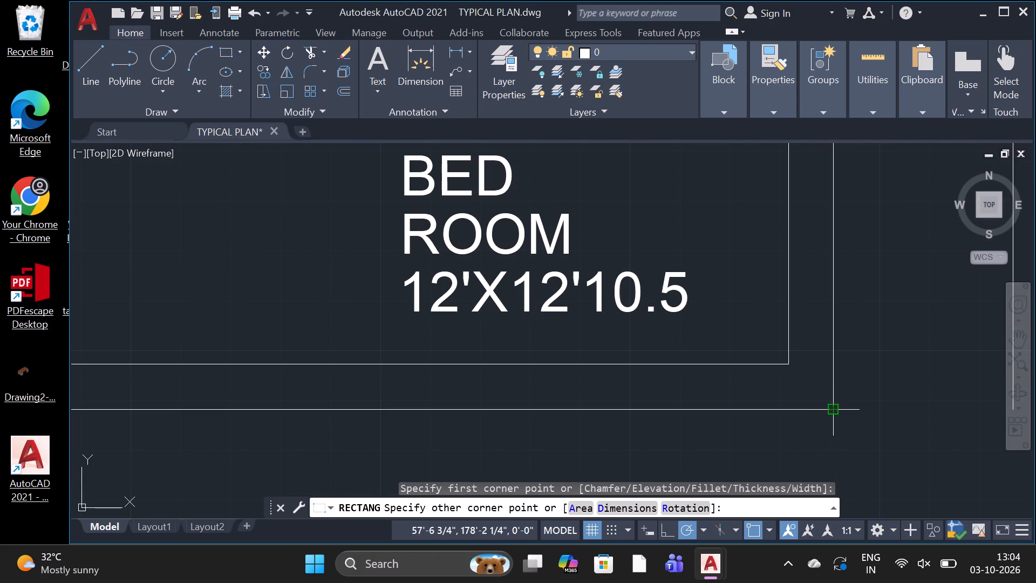
pyautogui.click(831, 408)
pyautogui.scroll(-2, 831, 408)
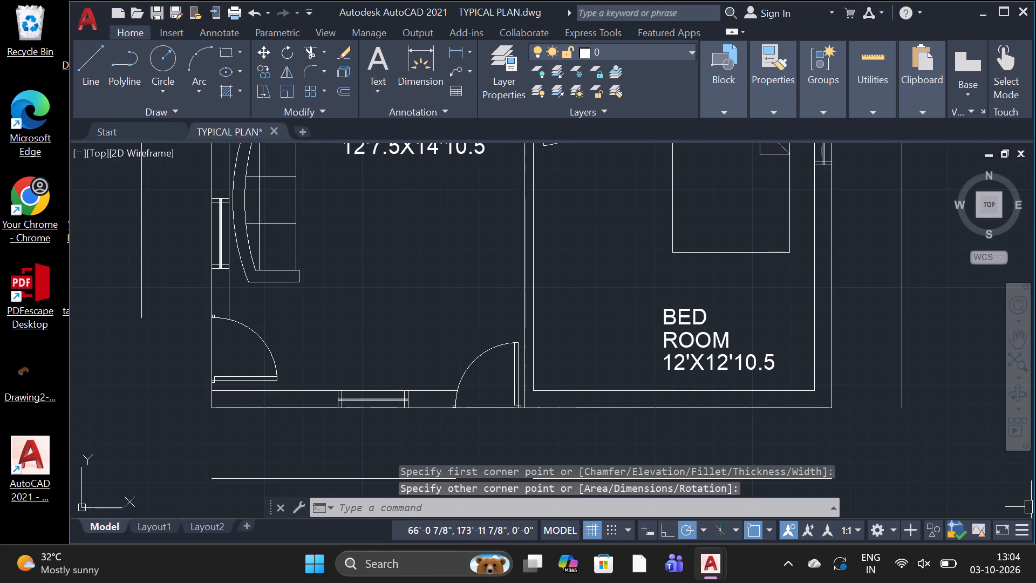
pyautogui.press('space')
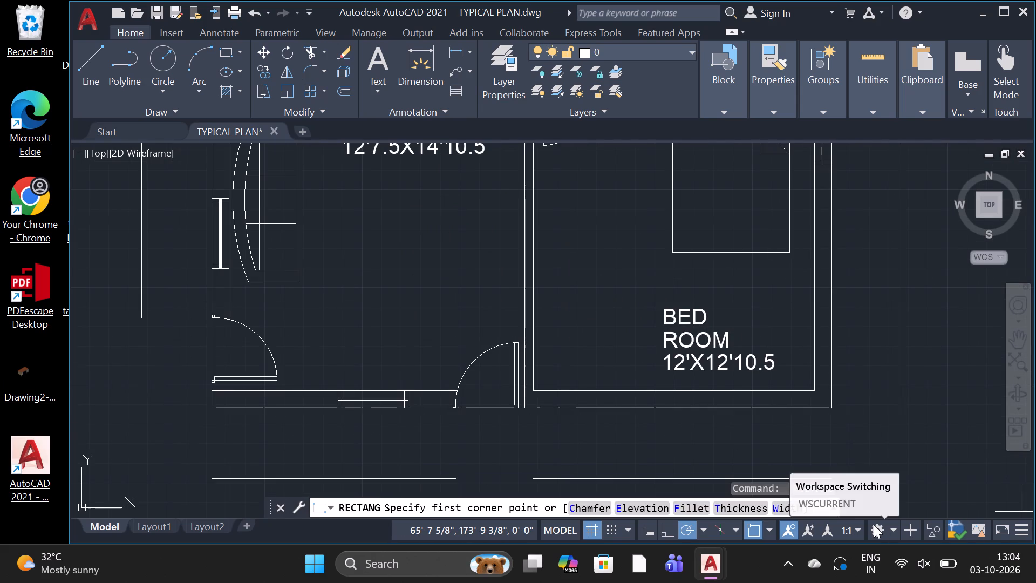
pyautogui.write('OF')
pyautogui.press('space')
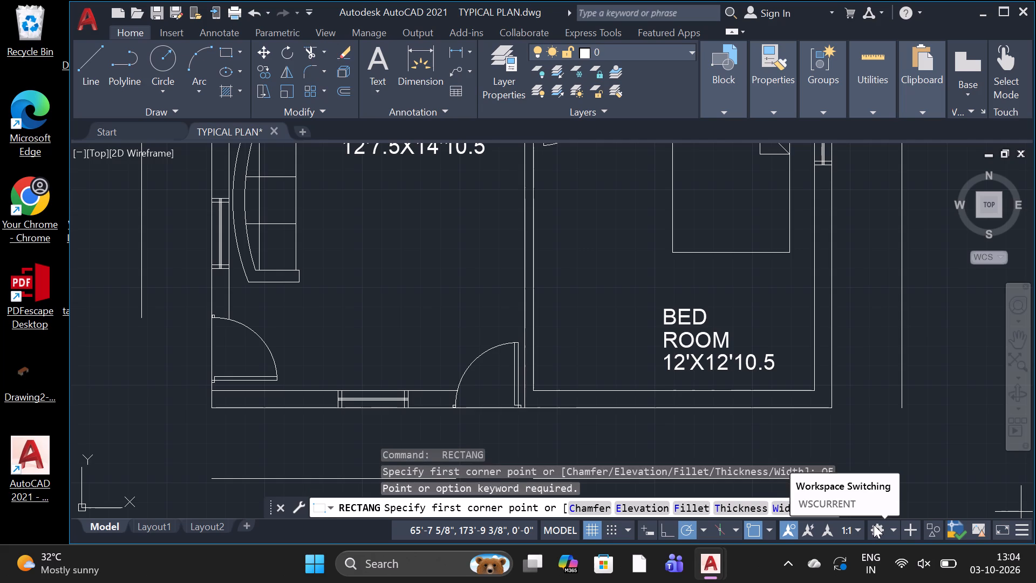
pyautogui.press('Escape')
# Offset the rectangle around the house's outer walls 3' outward to form a continuous boundary.
pyautogui.write('OF')
pyautogui.press('space')
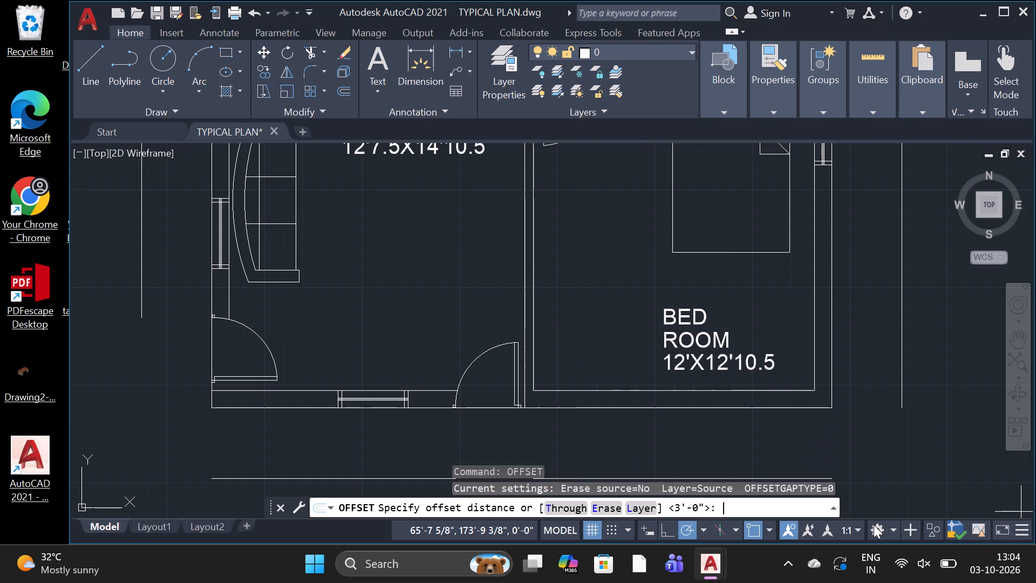
pyautogui.press('3')
pyautogui.press("'")
pyautogui.press('space')
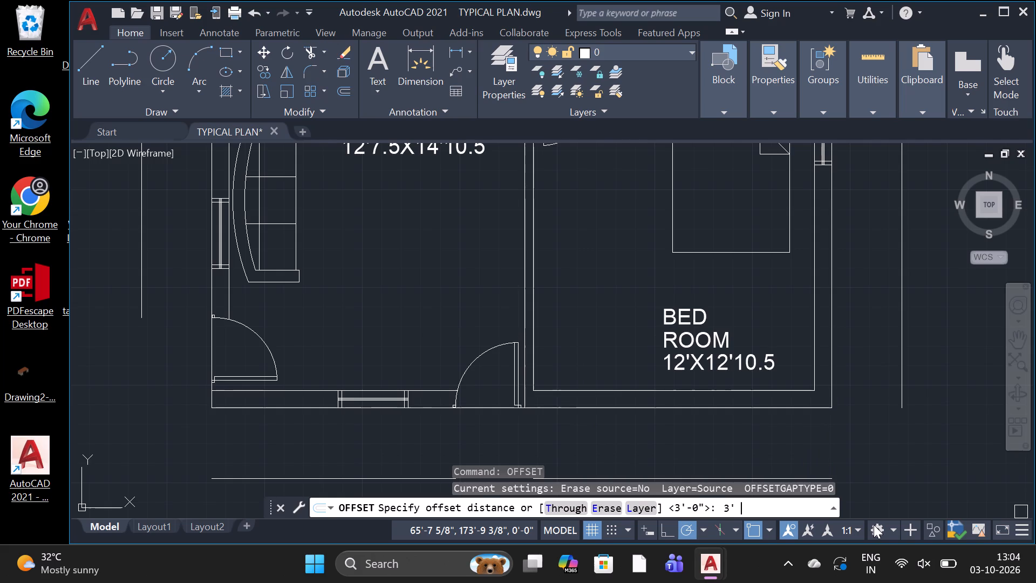
pyautogui.scroll(-3, 858, 537)
pyautogui.scroll(-1, 831, 423)
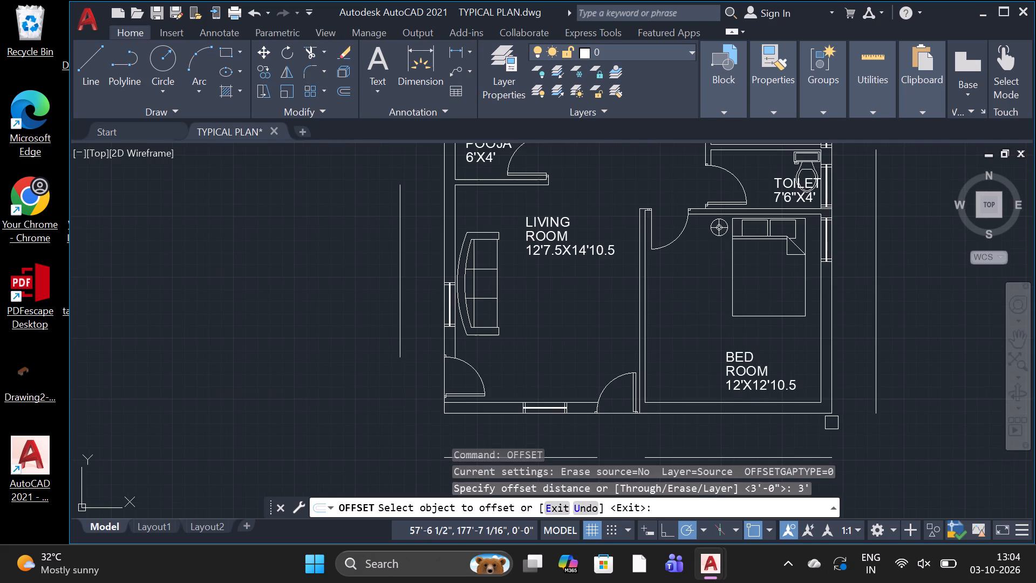
pyautogui.click(821, 416)
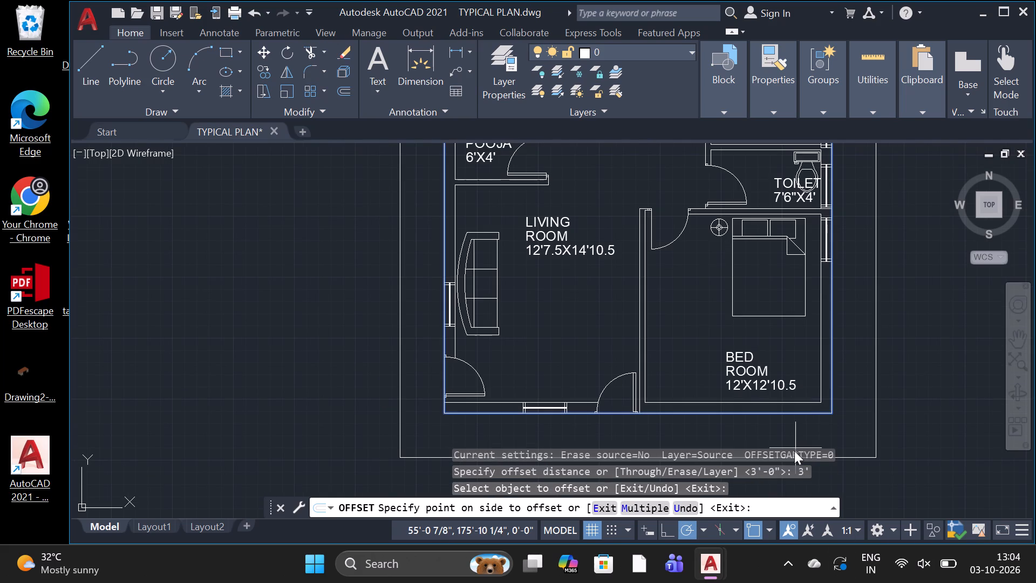
pyautogui.click(794, 451)
pyautogui.click(852, 421)
# Examine the boundary around the whole plan, including its corners and the open area below the LIVING ROOM and BED ROOM.
pyautogui.scroll(-2, 1018, 470)
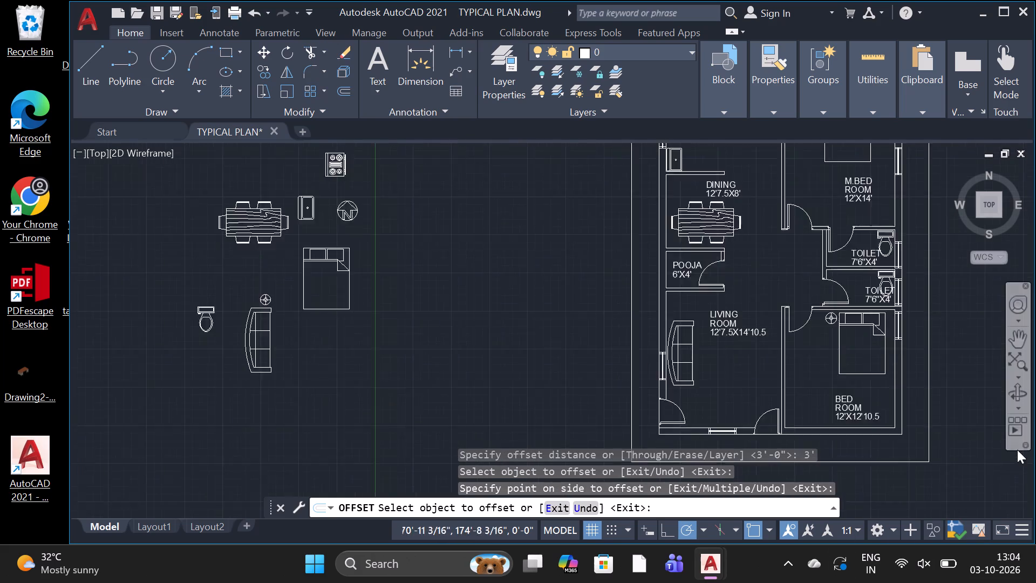
pyautogui.scroll(3, 942, 239)
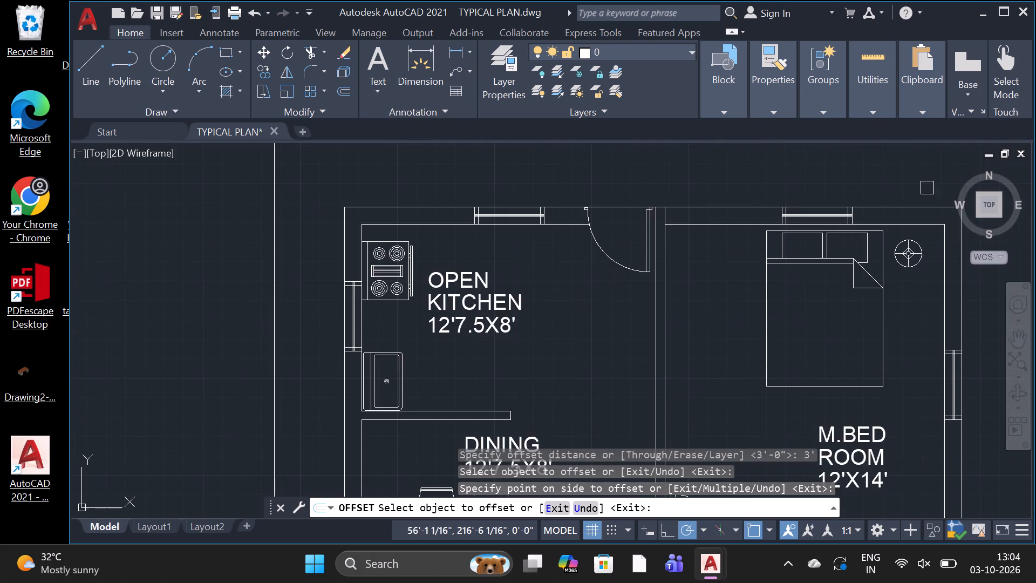
pyautogui.scroll(-4, 916, 188)
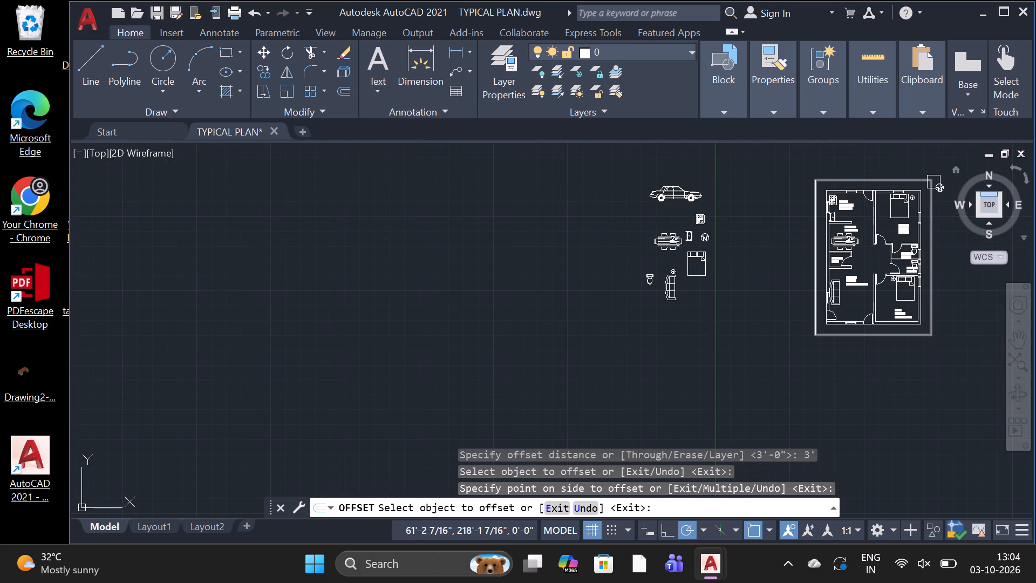
pyautogui.scroll(4, 955, 171)
pyautogui.scroll(-2, 929, 171)
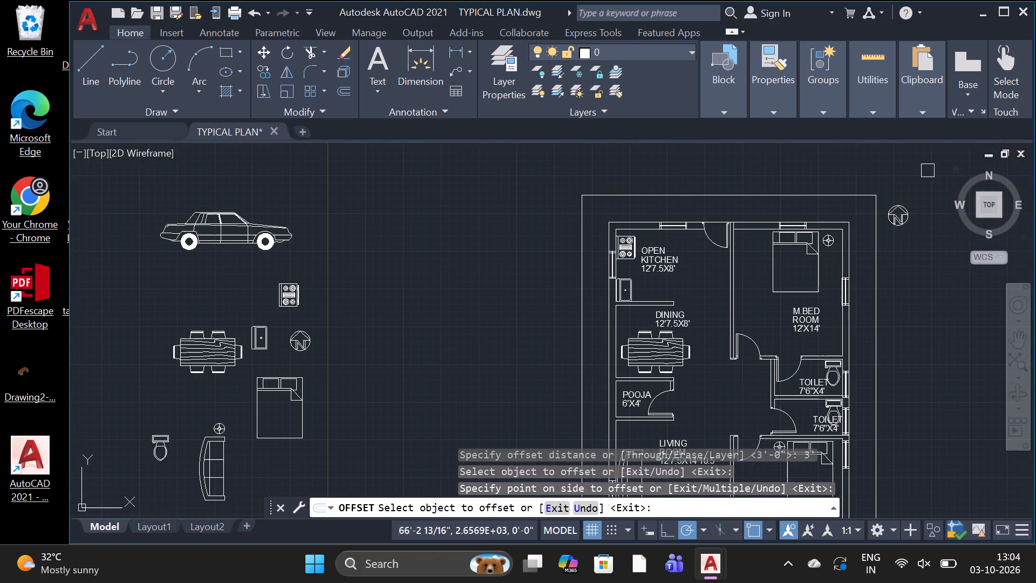
pyautogui.scroll(1, 943, 336)
pyautogui.scroll(-3, 943, 317)
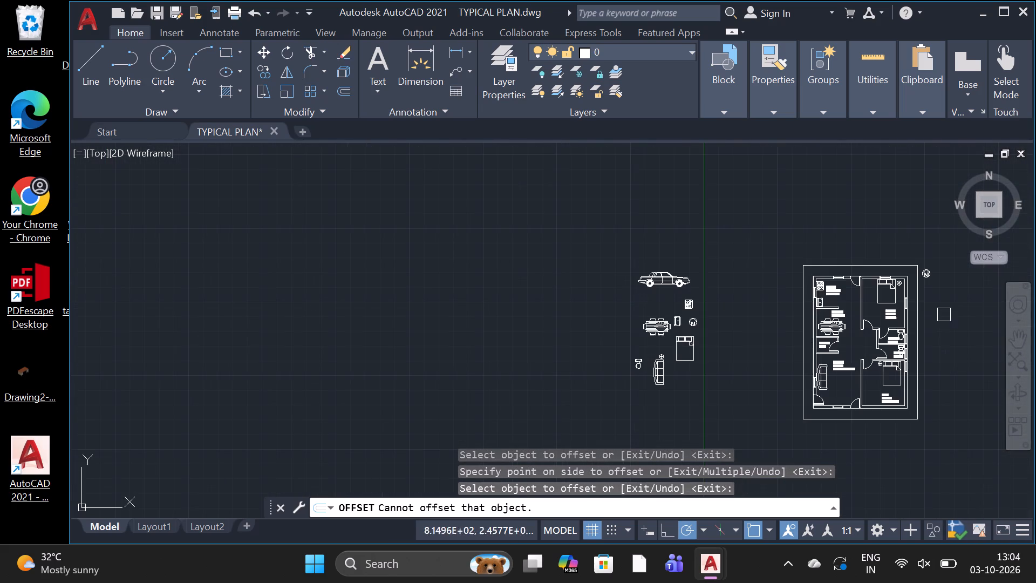
pyautogui.scroll(3, 966, 472)
pyautogui.scroll(-2, 963, 420)
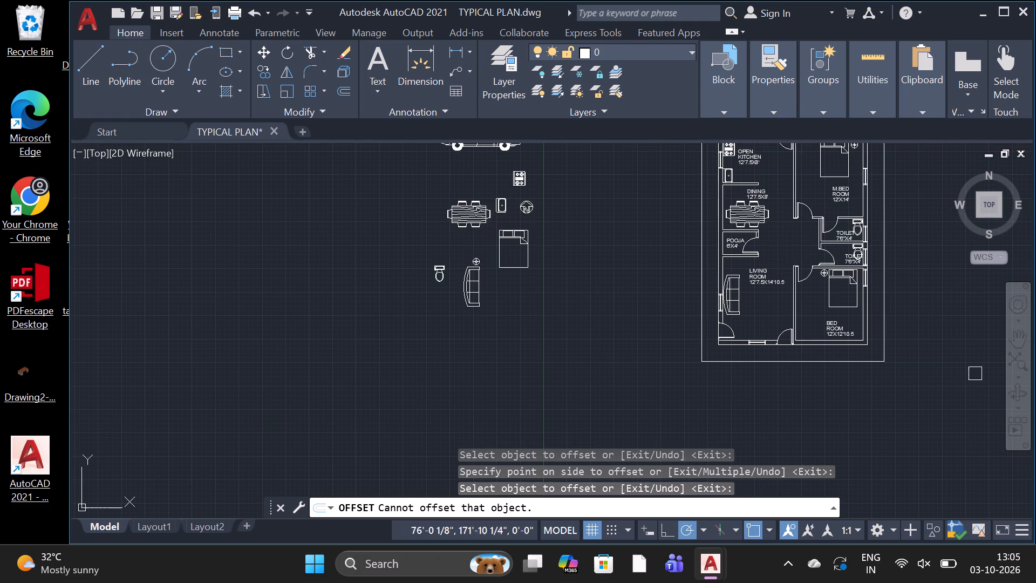
pyautogui.scroll(3, 976, 371)
pyautogui.scroll(-4, 947, 271)
pyautogui.scroll(-1, 960, 198)
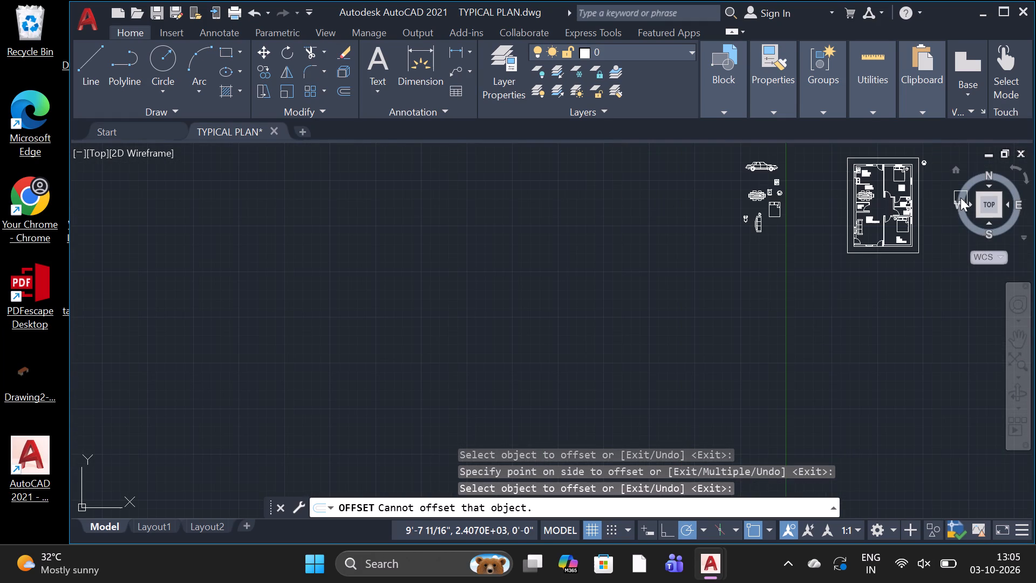
pyautogui.press('Escape')
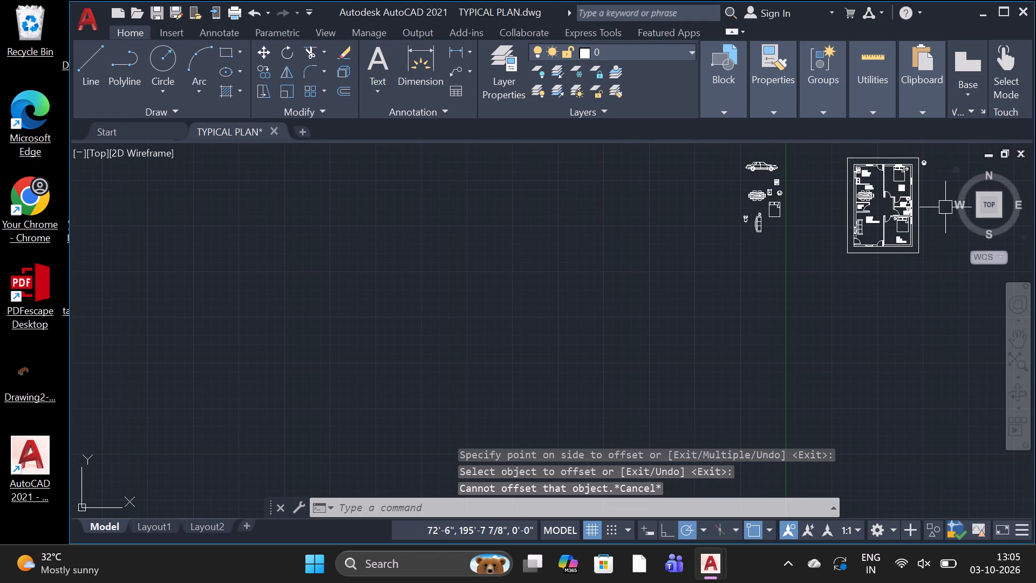
pyautogui.scroll(4, 960, 175)
pyautogui.scroll(-3, 912, 185)
pyautogui.scroll(1, 896, 162)
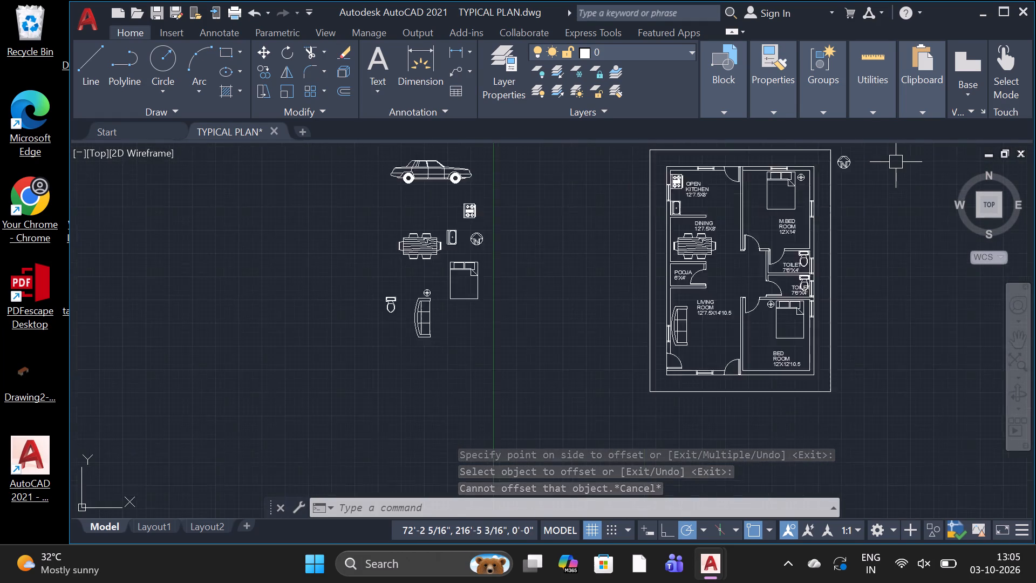
pyautogui.scroll(2, 896, 162)
pyautogui.scroll(-1, 896, 162)
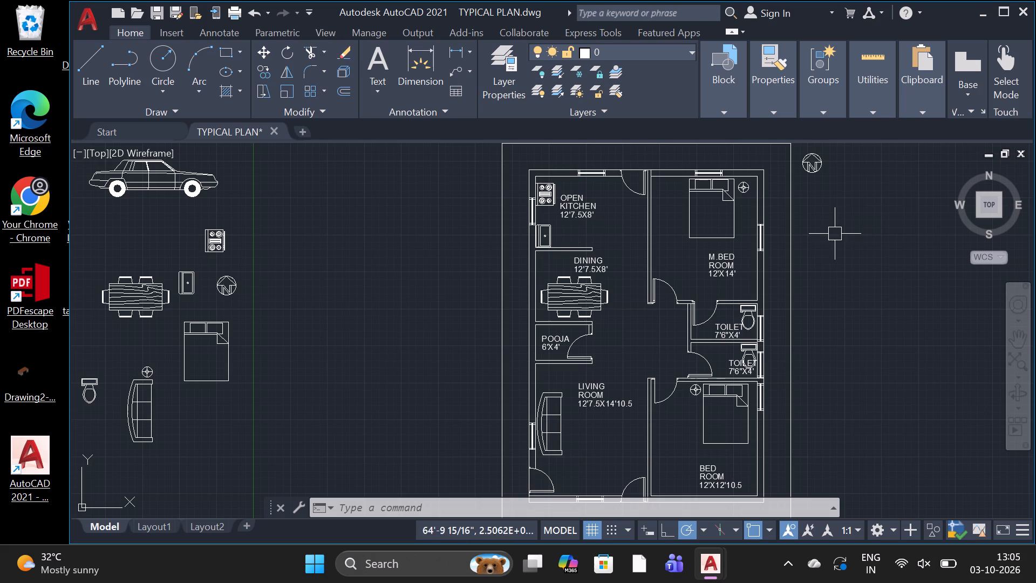
pyautogui.scroll(-2, 894, 212)
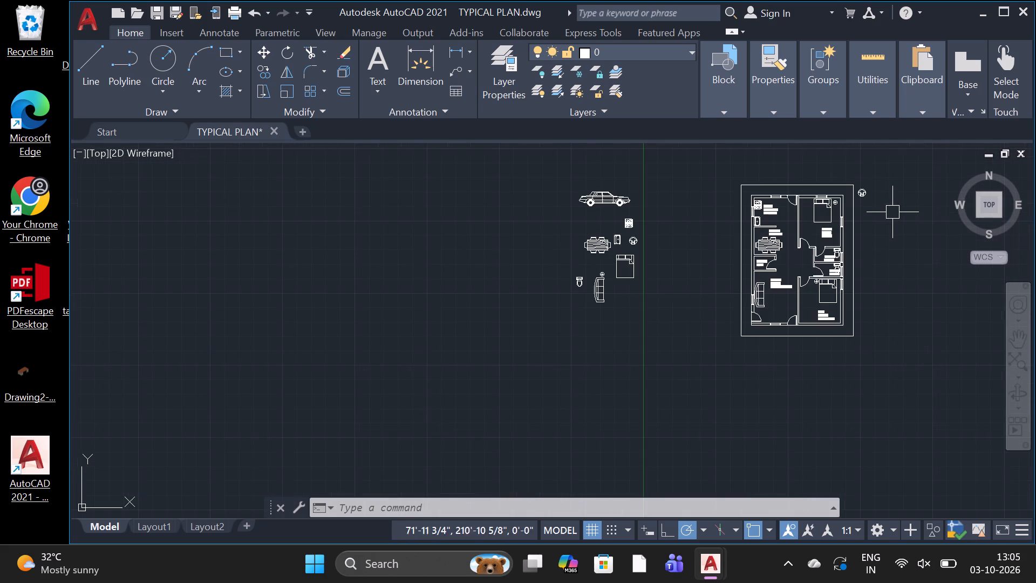
pyautogui.scroll(2, 867, 403)
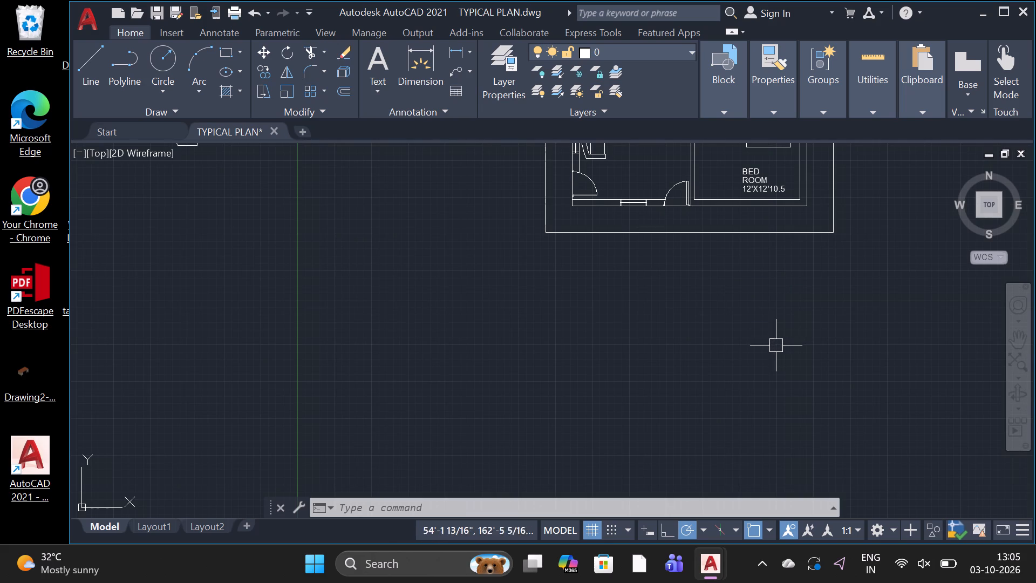
pyautogui.scroll(-1, 799, 356)
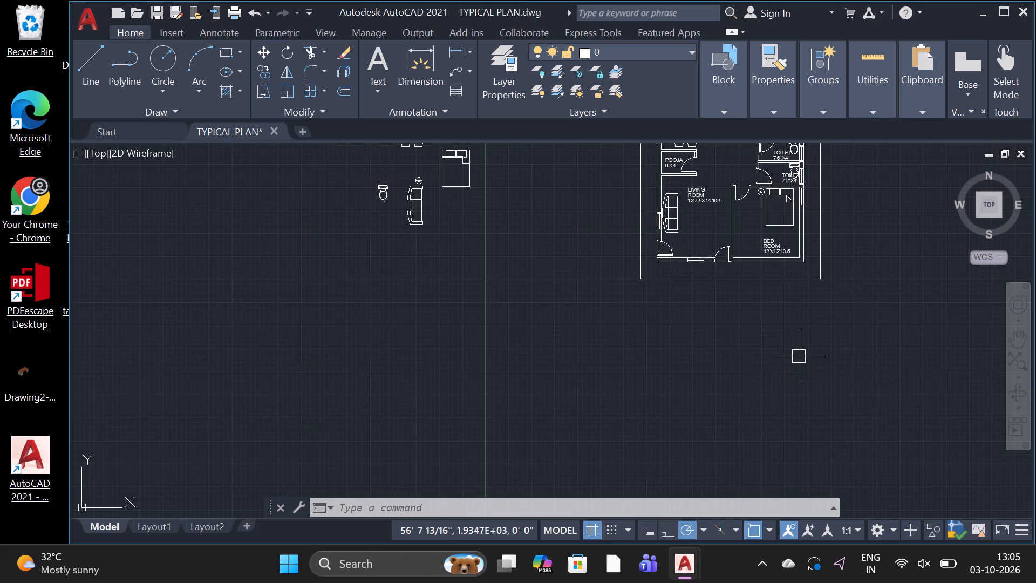
pyautogui.scroll(-1, 799, 356)
pyautogui.scroll(1, 747, 297)
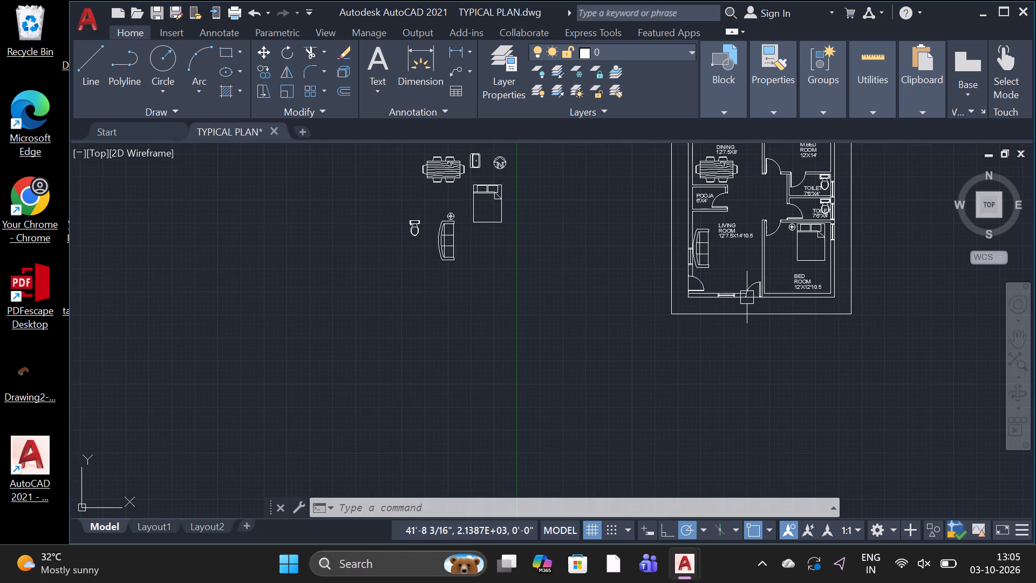
pyautogui.scroll(1, 749, 296)
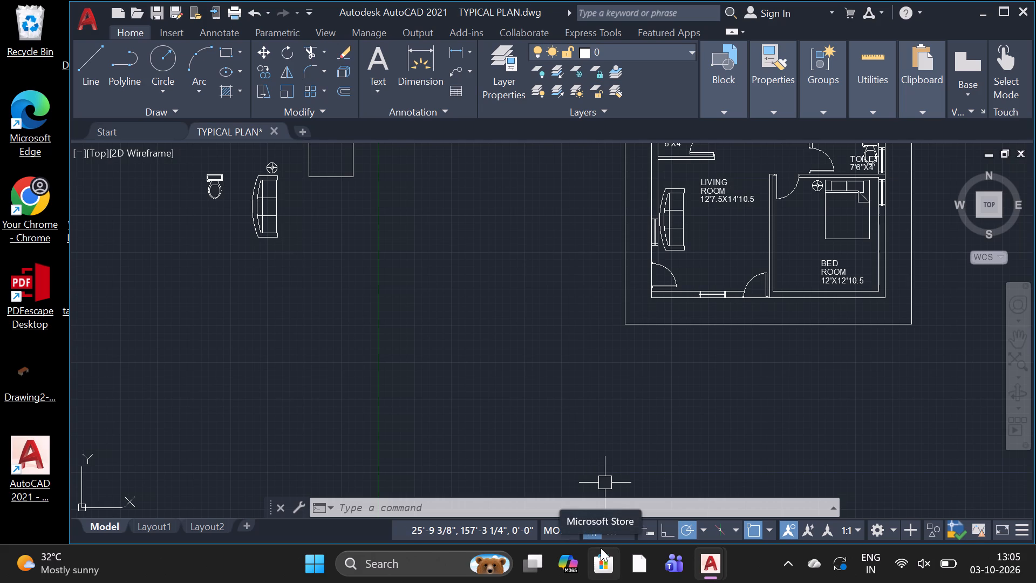
pyautogui.scroll(-1, 601, 548)
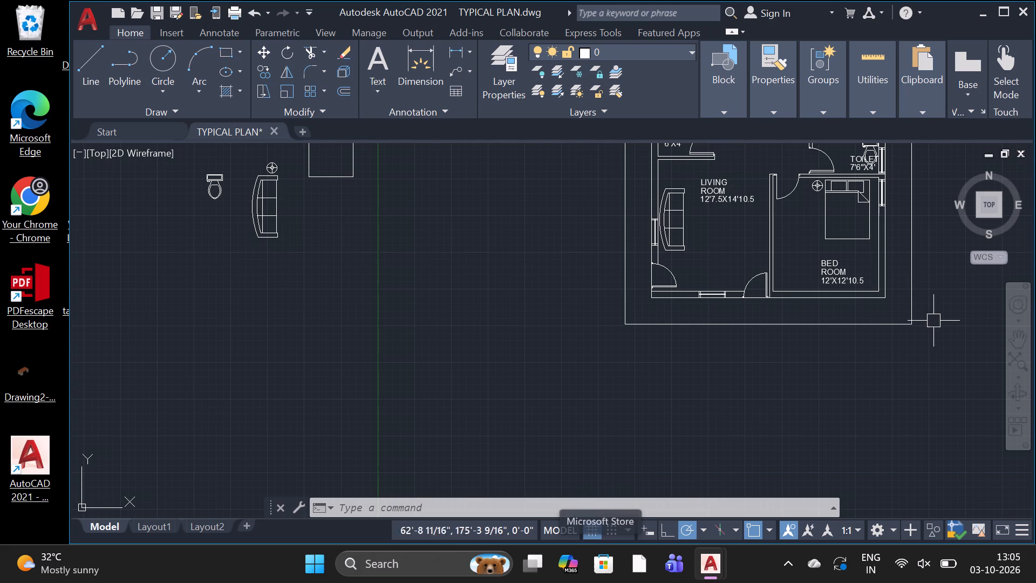
pyautogui.scroll(1, 921, 334)
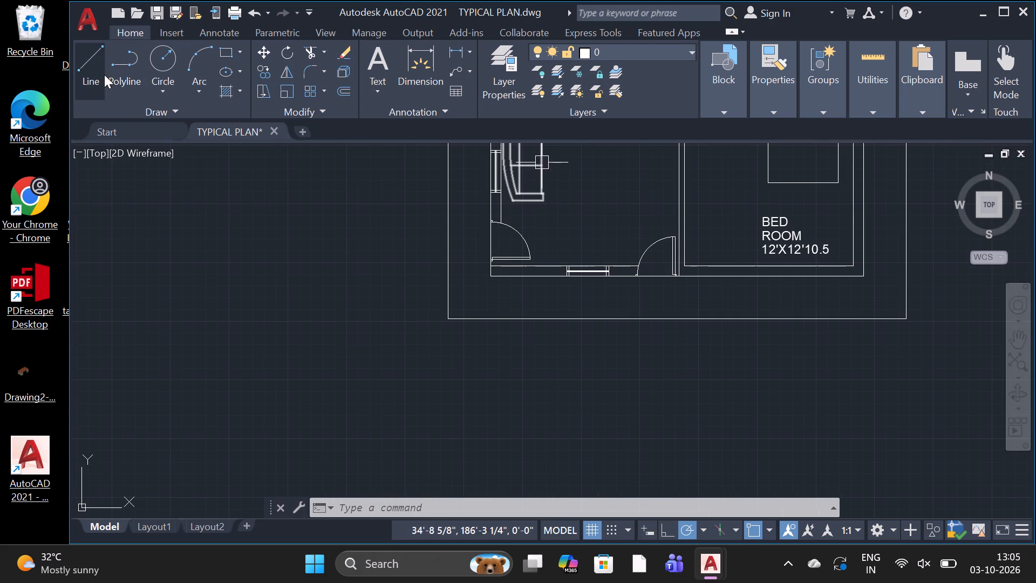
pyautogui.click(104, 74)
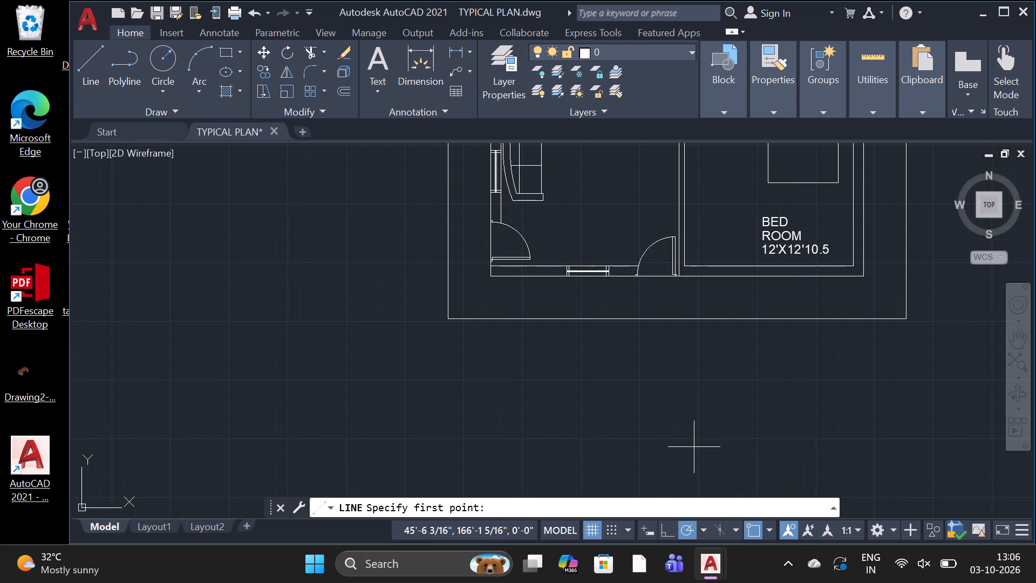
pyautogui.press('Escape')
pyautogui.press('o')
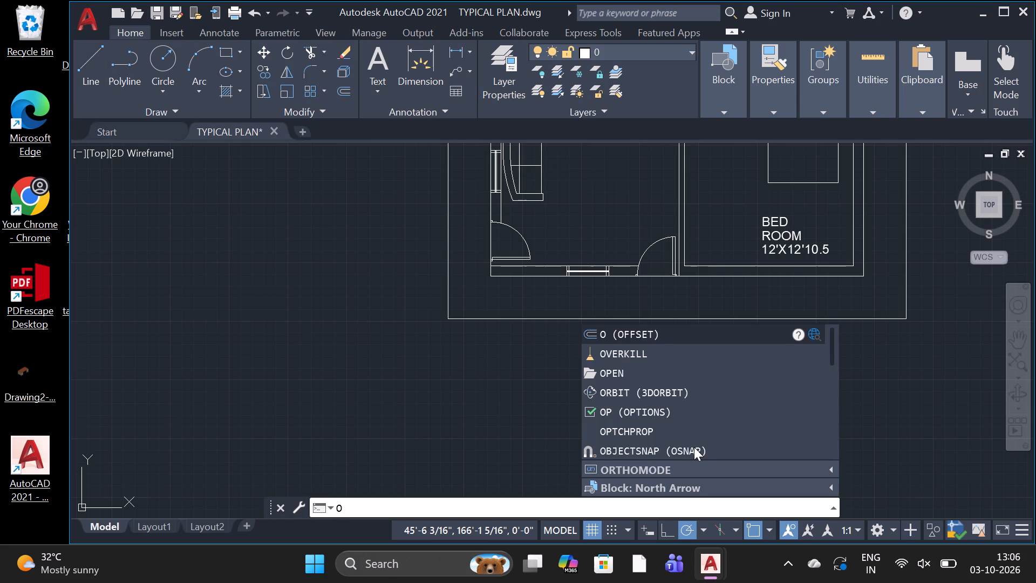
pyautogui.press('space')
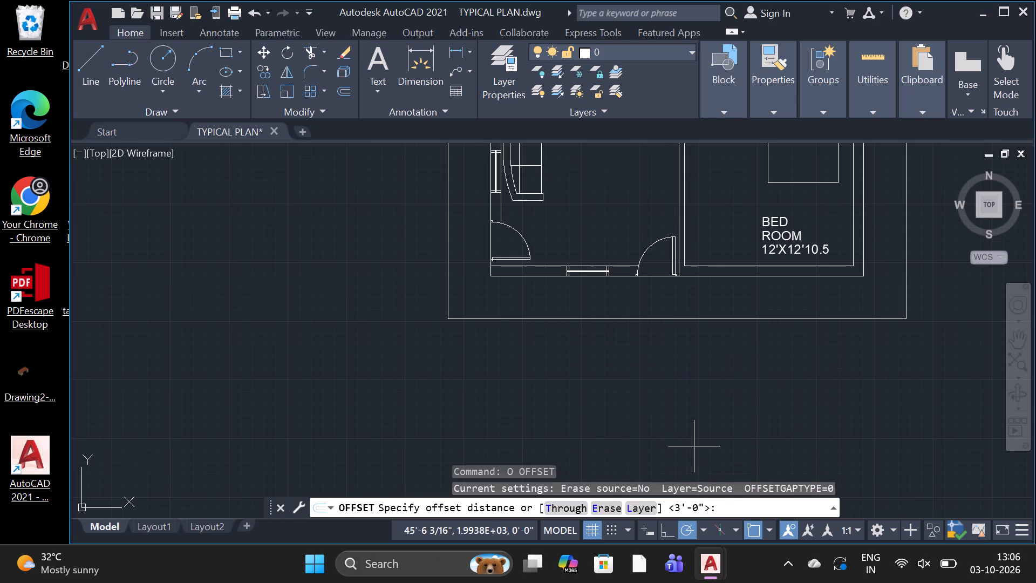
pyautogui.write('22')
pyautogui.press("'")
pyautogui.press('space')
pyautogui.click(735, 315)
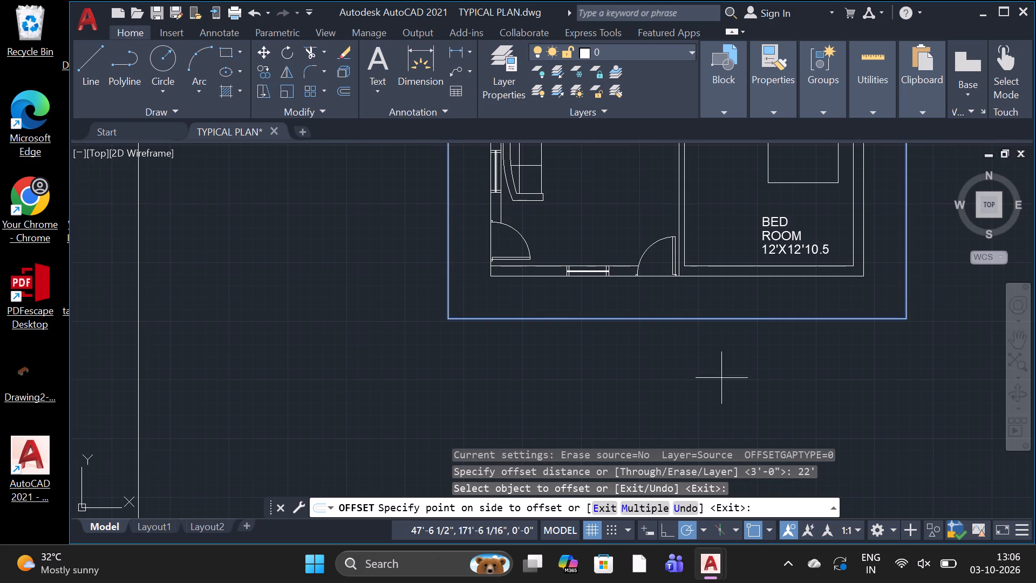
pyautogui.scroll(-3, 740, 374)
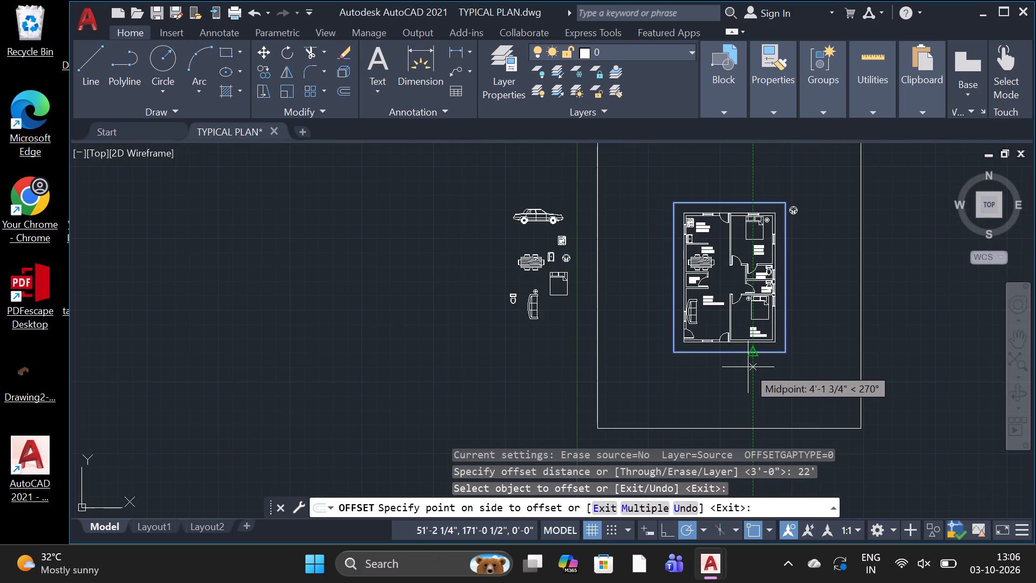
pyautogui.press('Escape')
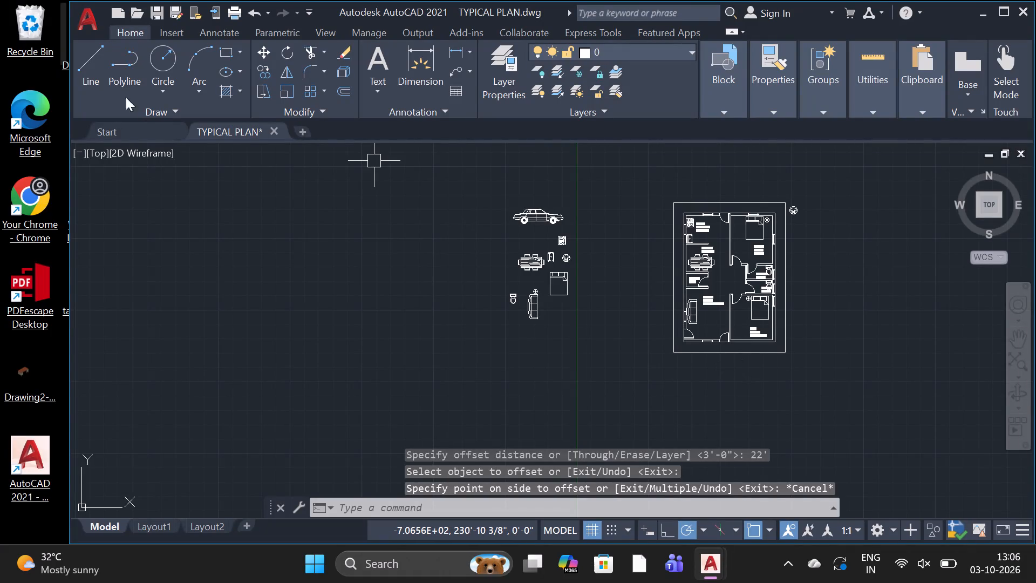
# Draw a line along the boundary's lower edge, from its lower-left corner to its lower-right corner.
pyautogui.click(88, 69)
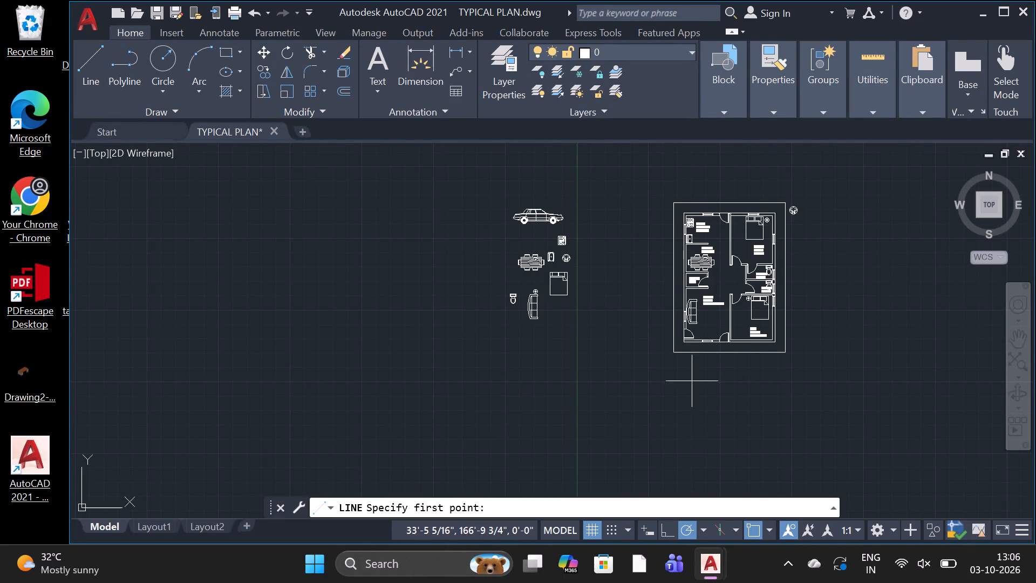
pyautogui.click(670, 352)
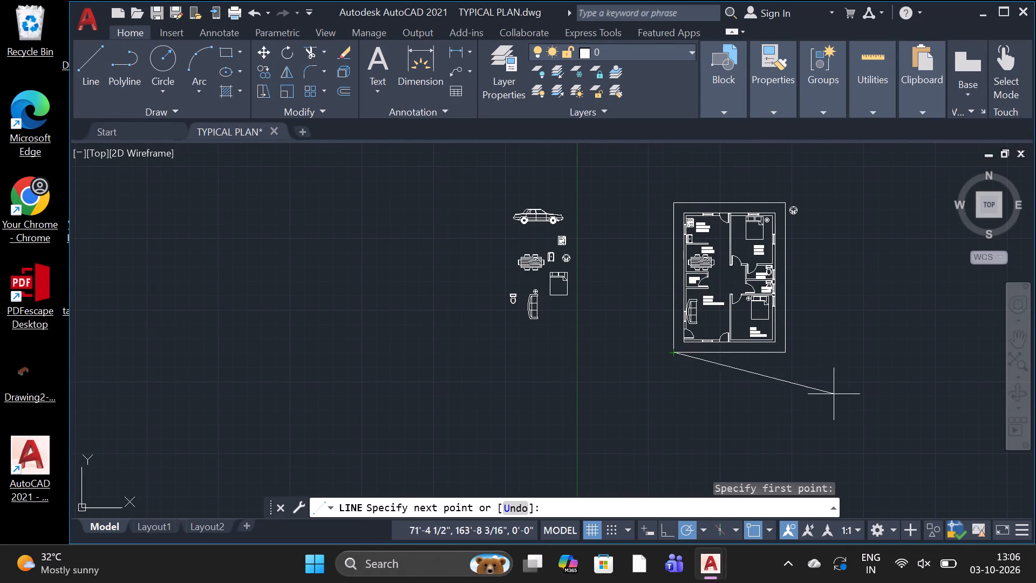
pyautogui.click(786, 351)
pyautogui.press('space')
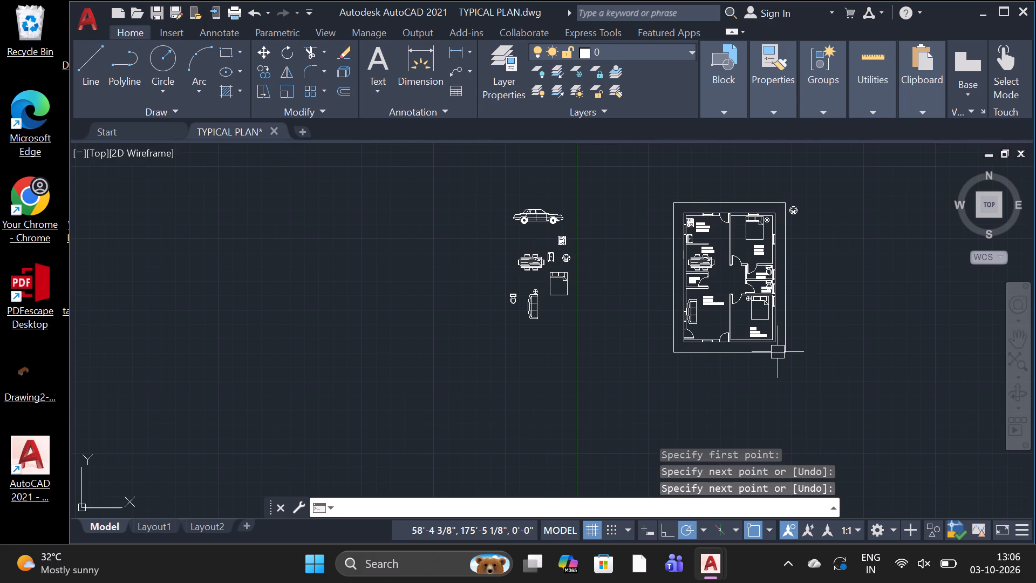
# Offset the line on the boundary's lower edge 22' downward, away from the house.
pyautogui.write('O')
pyautogui.press('space')
pyautogui.press('space')
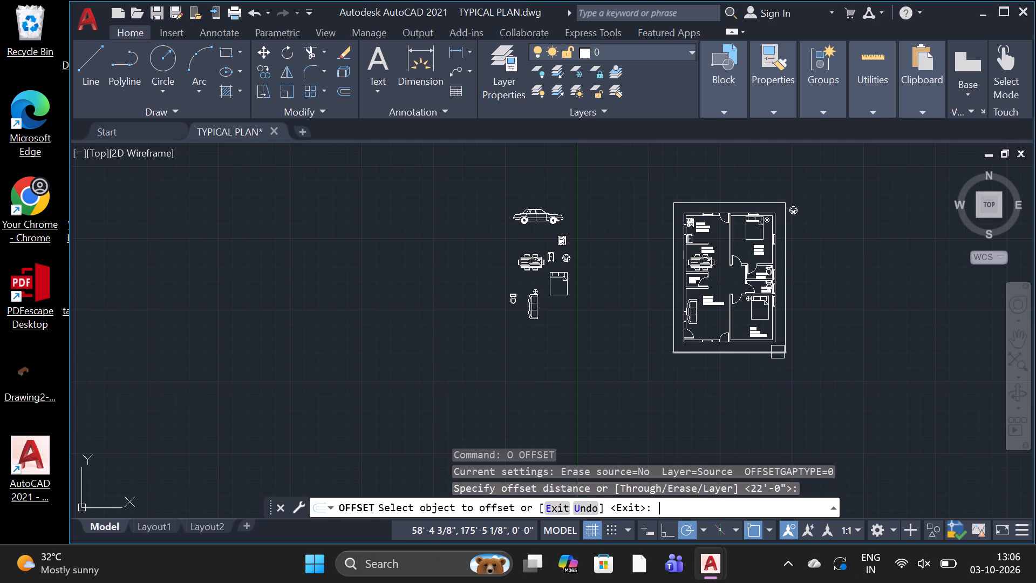
pyautogui.click(766, 355)
pyautogui.click(766, 380)
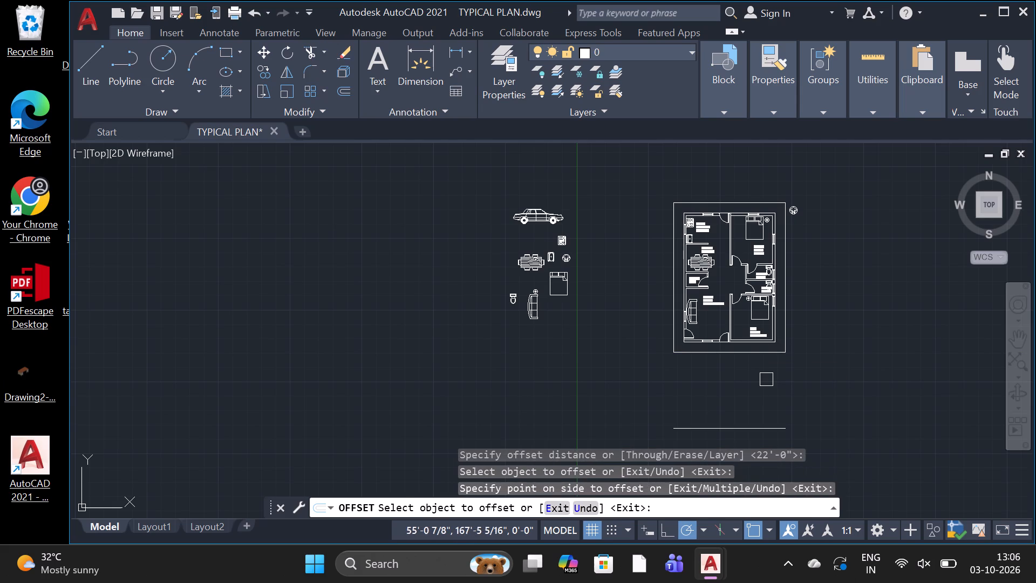
# Draw a vertical line from the boundary's lower-left corner down to just past the 22' offset line.
pyautogui.click(99, 82)
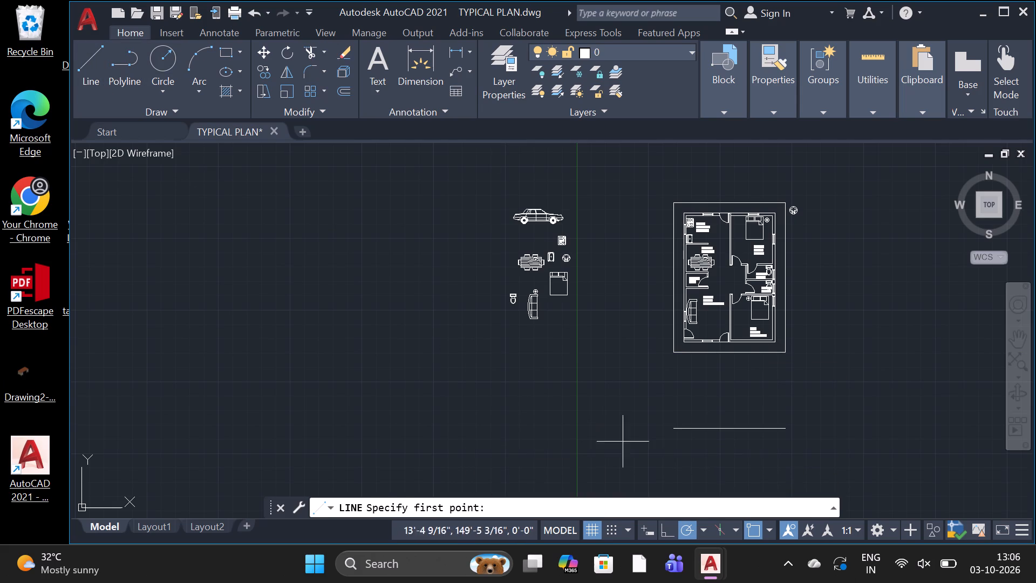
pyautogui.click(673, 348)
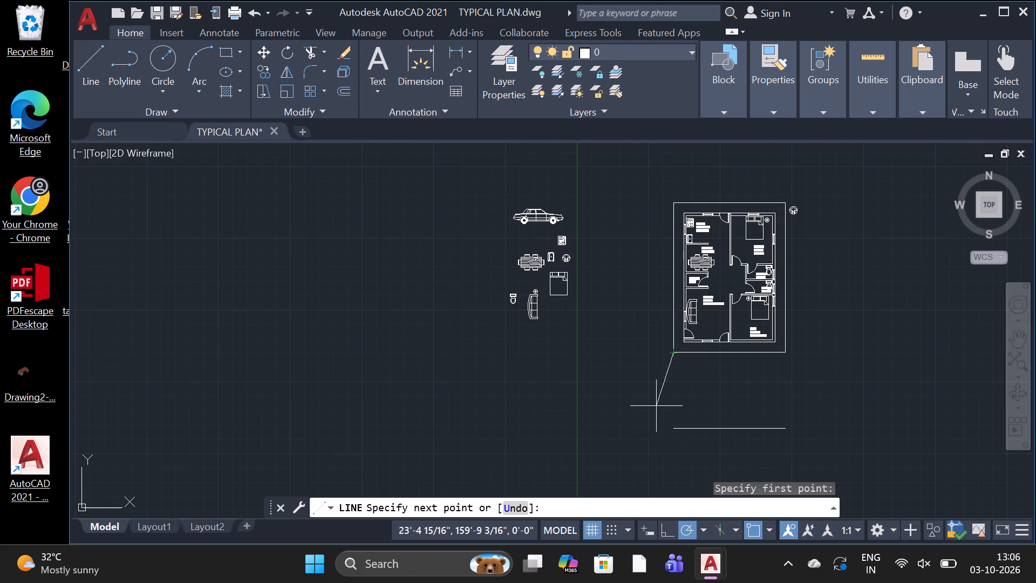
pyautogui.scroll(2, 663, 437)
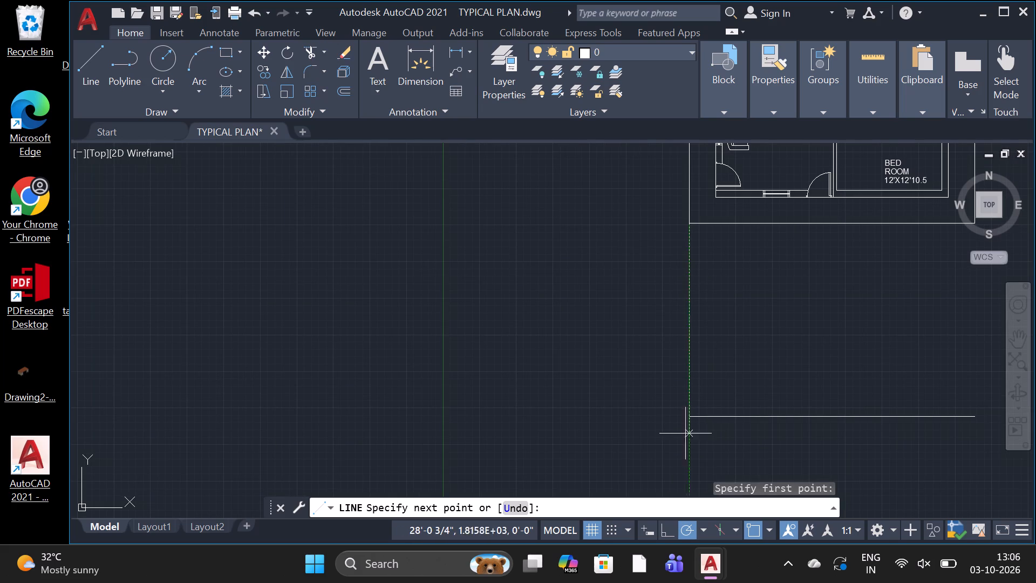
pyautogui.click(684, 426)
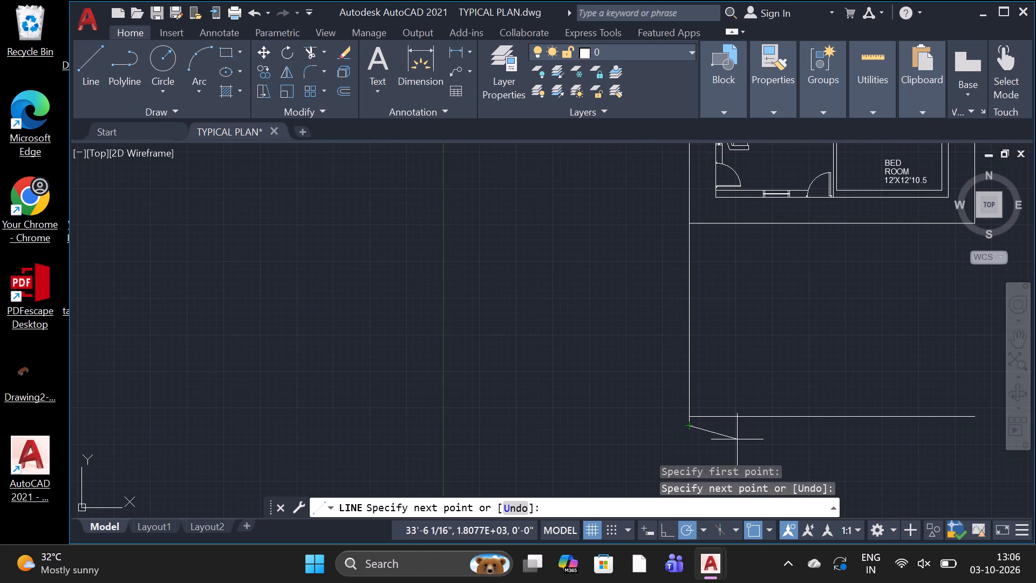
pyautogui.scroll(-1, 731, 450)
pyautogui.press('space')
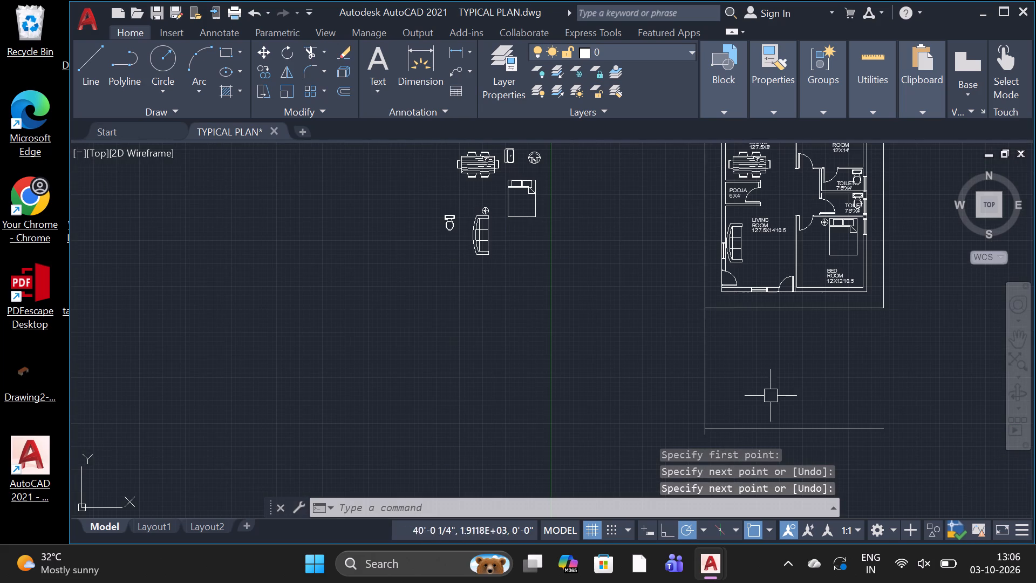
# Trim the short end of the left vertical line that overhangs below the 22' offset line.
pyautogui.scroll(2, 753, 404)
pyautogui.scroll(-3, 764, 383)
pyautogui.scroll(2, 736, 433)
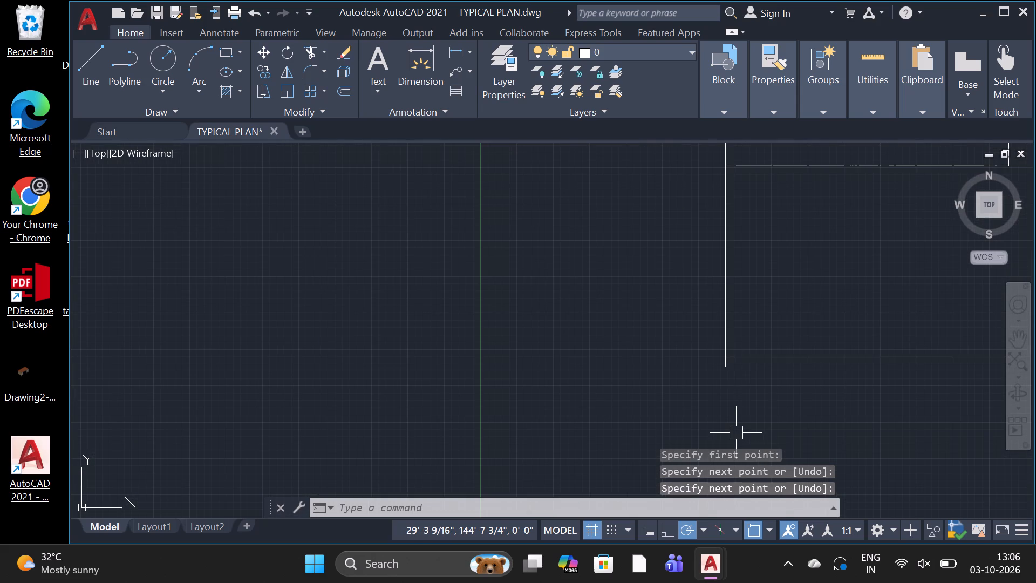
pyautogui.write('TR')
pyautogui.press('space')
pyautogui.press('space')
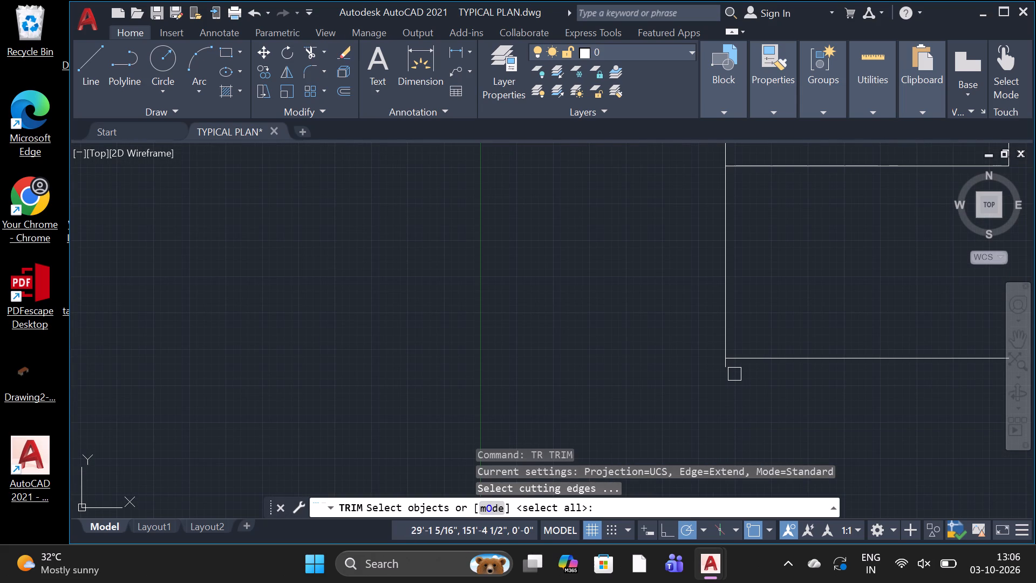
pyautogui.scroll(3, 711, 372)
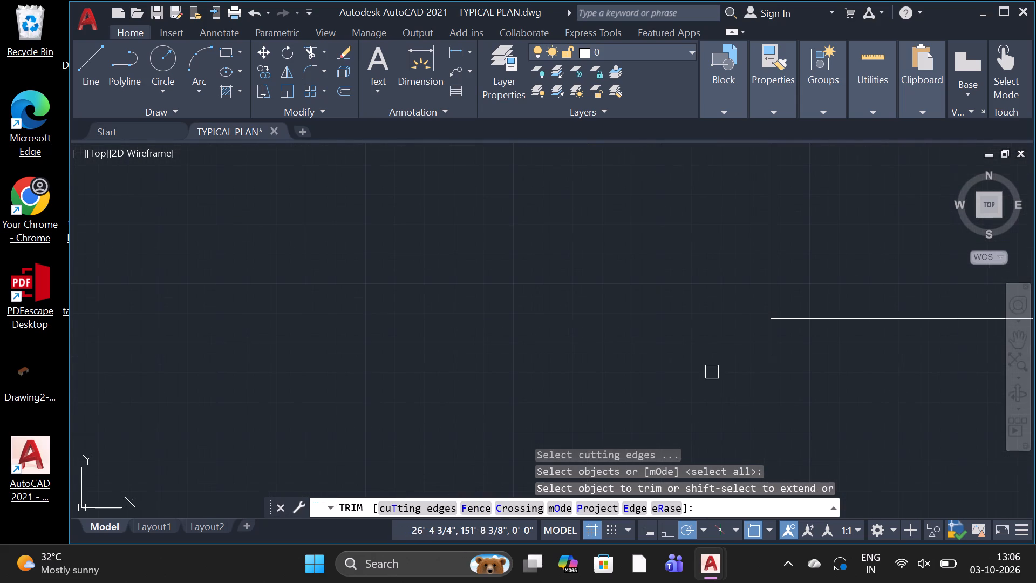
pyautogui.click(766, 343)
pyautogui.scroll(-5, 766, 343)
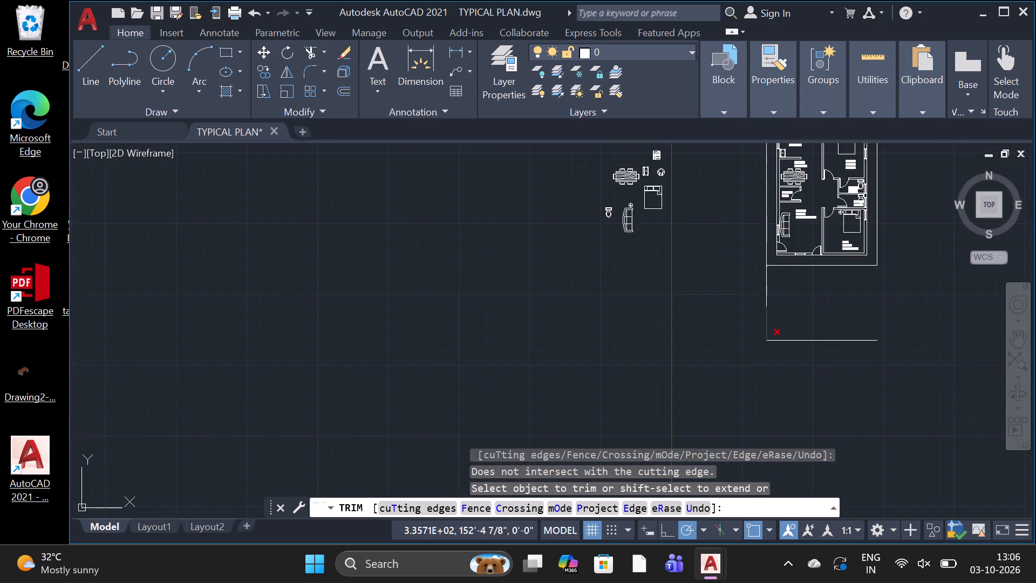
pyautogui.scroll(-3, 766, 343)
pyautogui.scroll(3, 796, 338)
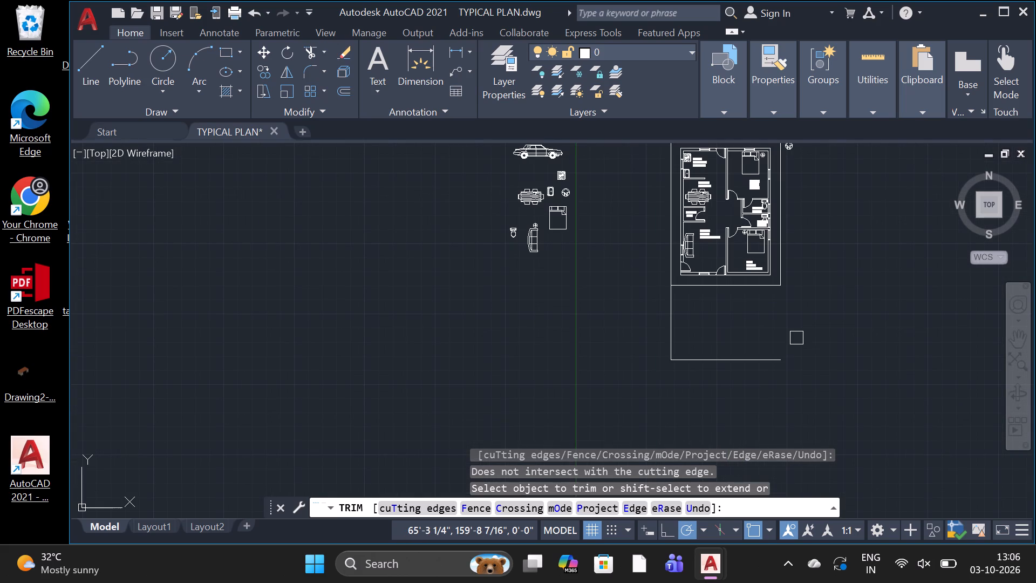
pyautogui.press('Escape')
# Draw a vertical line from the boundary's lower-right corner down to the right end of the offset line.
pyautogui.click(80, 76)
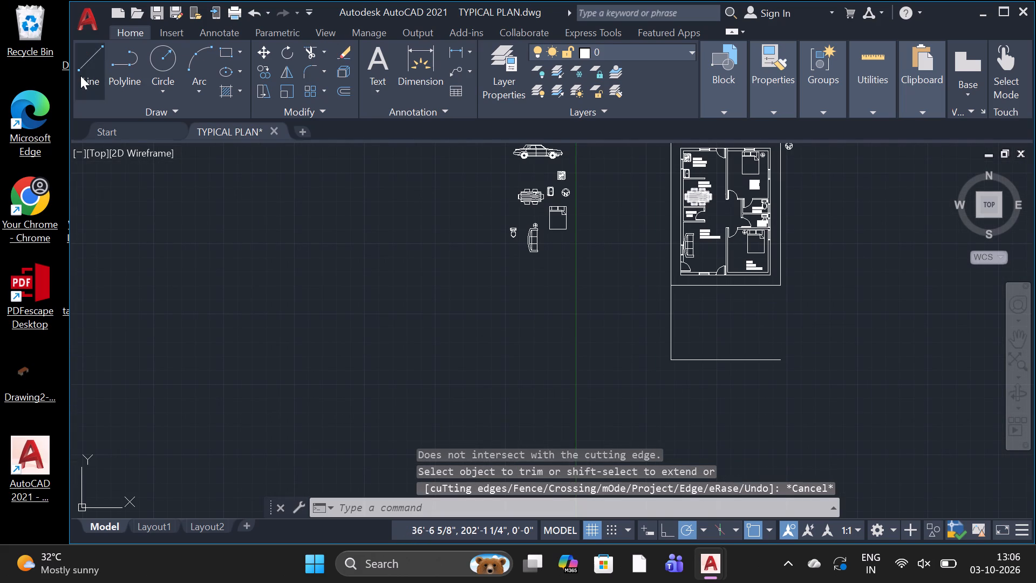
pyautogui.click(782, 287)
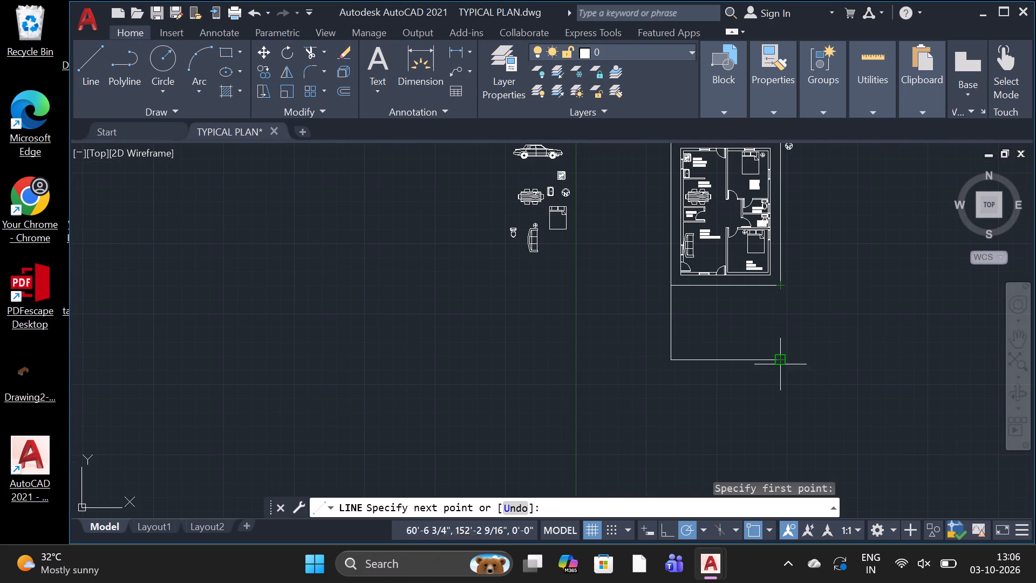
pyautogui.click(780, 364)
pyautogui.press('space')
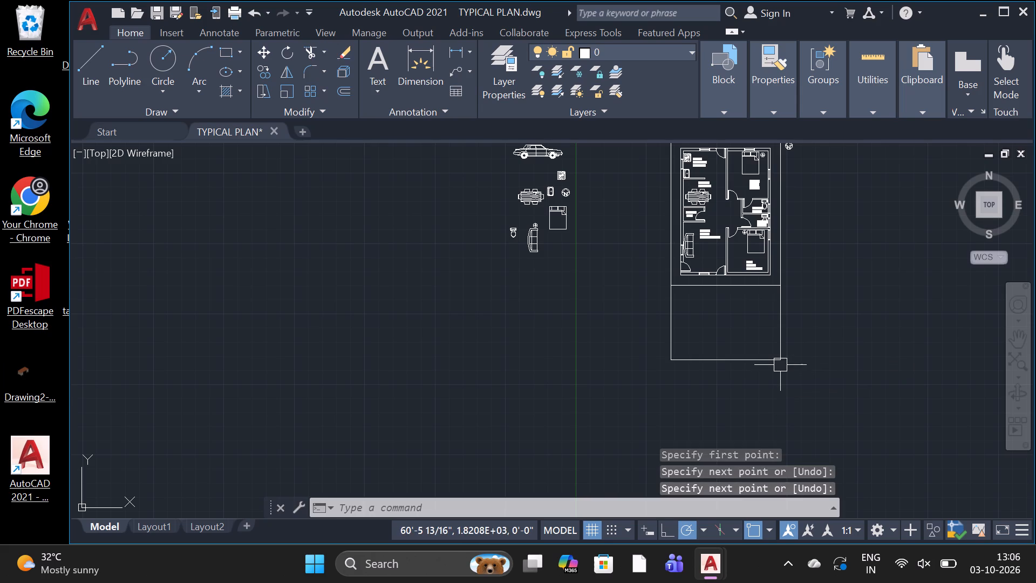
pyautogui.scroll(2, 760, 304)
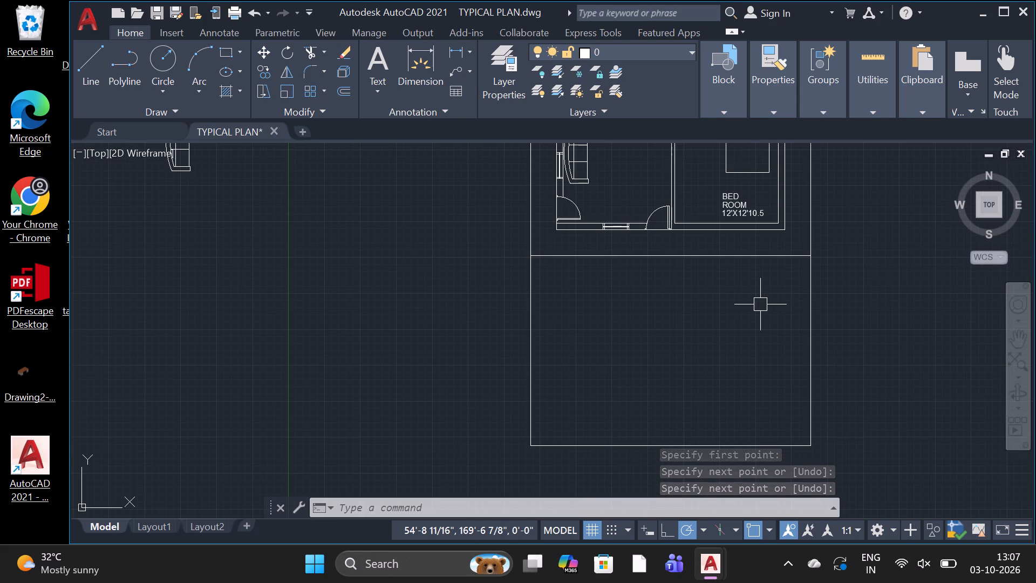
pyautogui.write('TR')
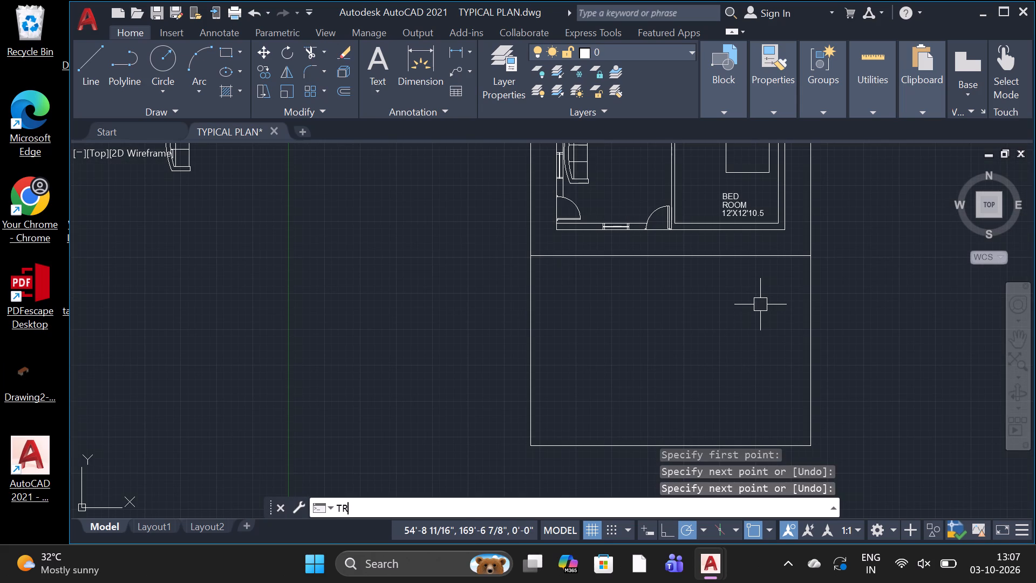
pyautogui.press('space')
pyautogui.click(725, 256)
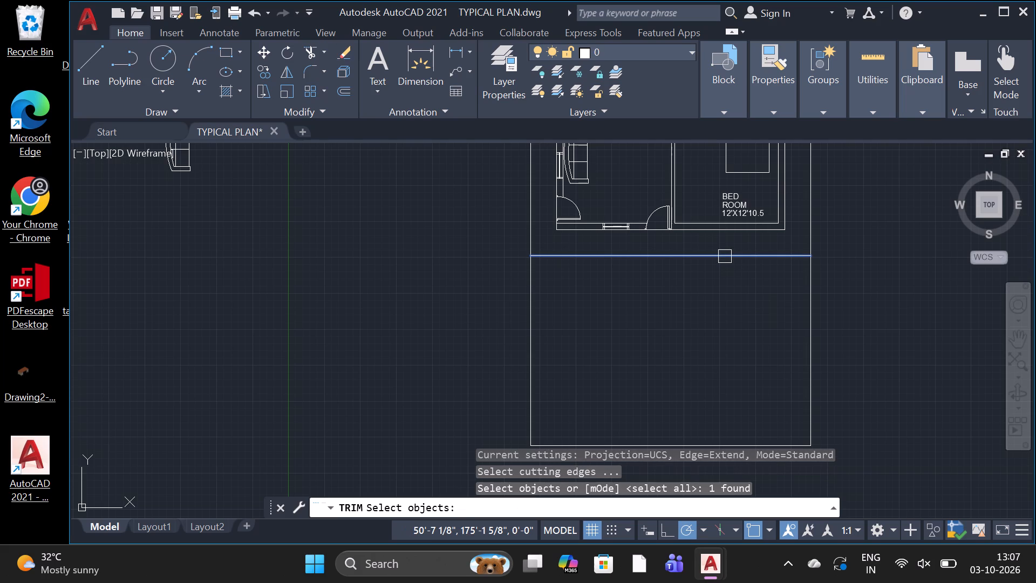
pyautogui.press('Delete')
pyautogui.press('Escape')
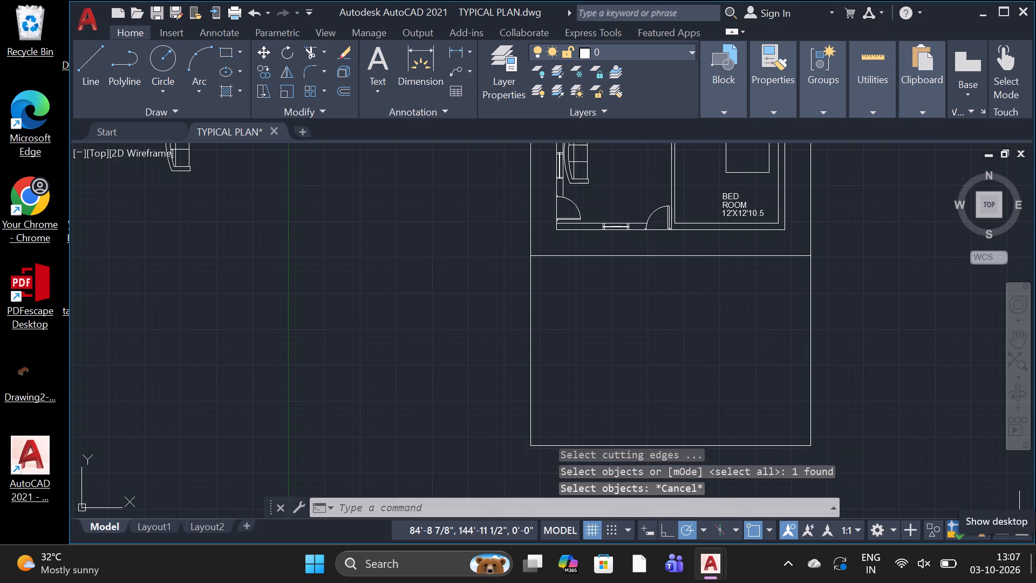
# Erase the separate line lying on the boundary's original lower edge, below the LIVING ROOM and BED ROOM.
pyautogui.click(734, 255)
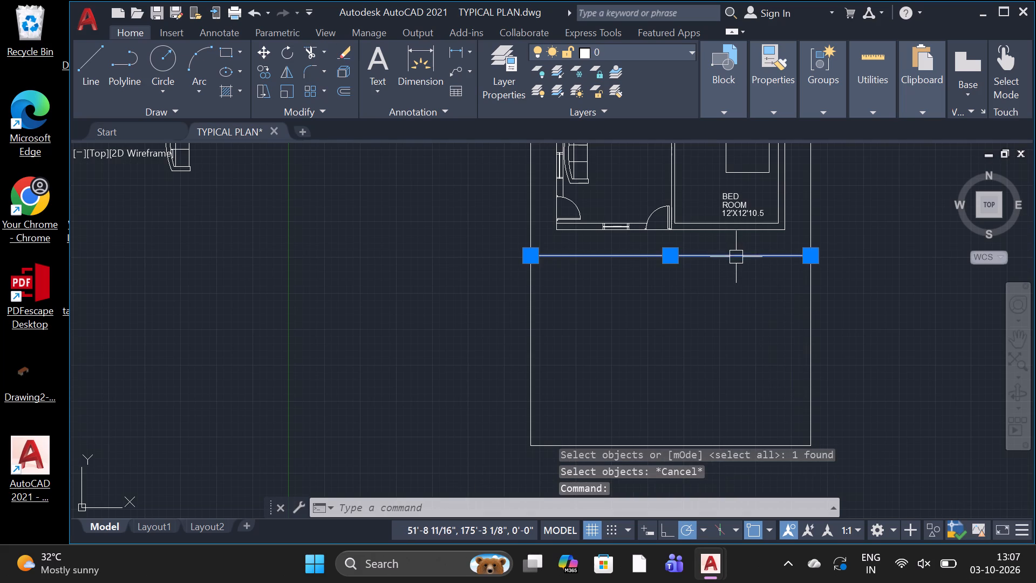
pyautogui.press('Delete')
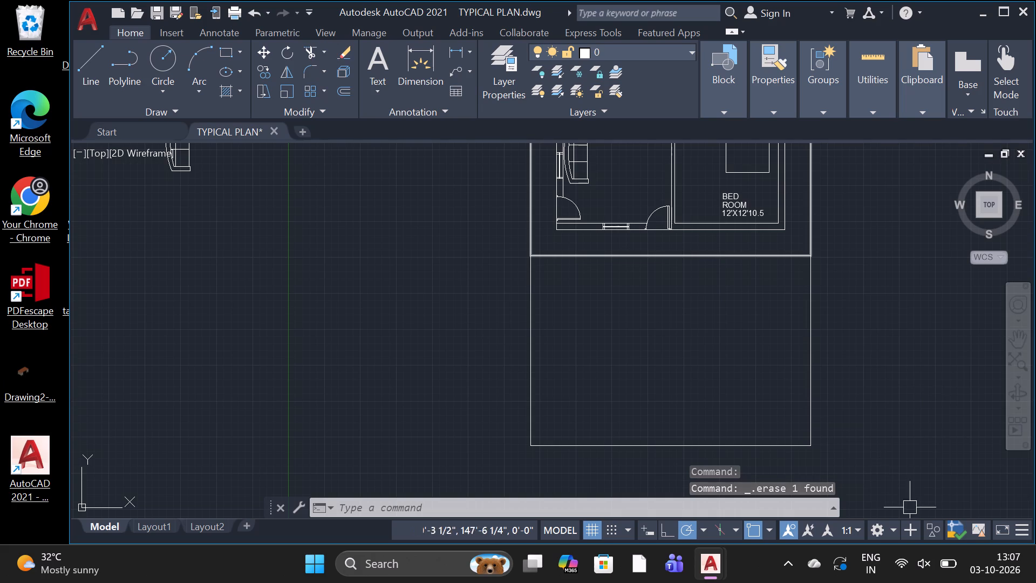
# Trim away sections of the boundary's original lower edge between the two side lines, including both outer ends.
pyautogui.press('r')
pyautogui.press('Escape')
pyautogui.write('TR')
pyautogui.press('space')
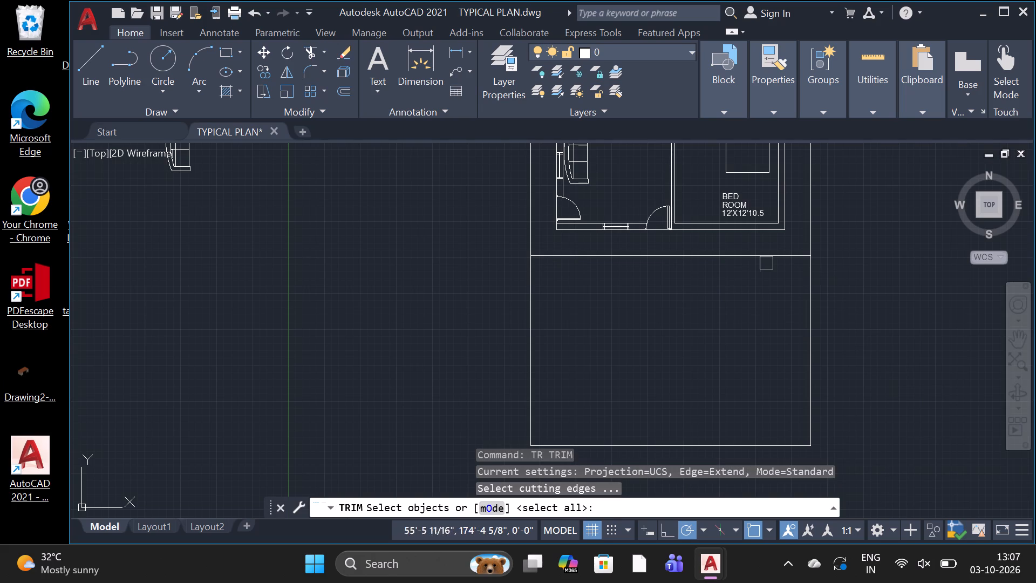
pyautogui.press('space')
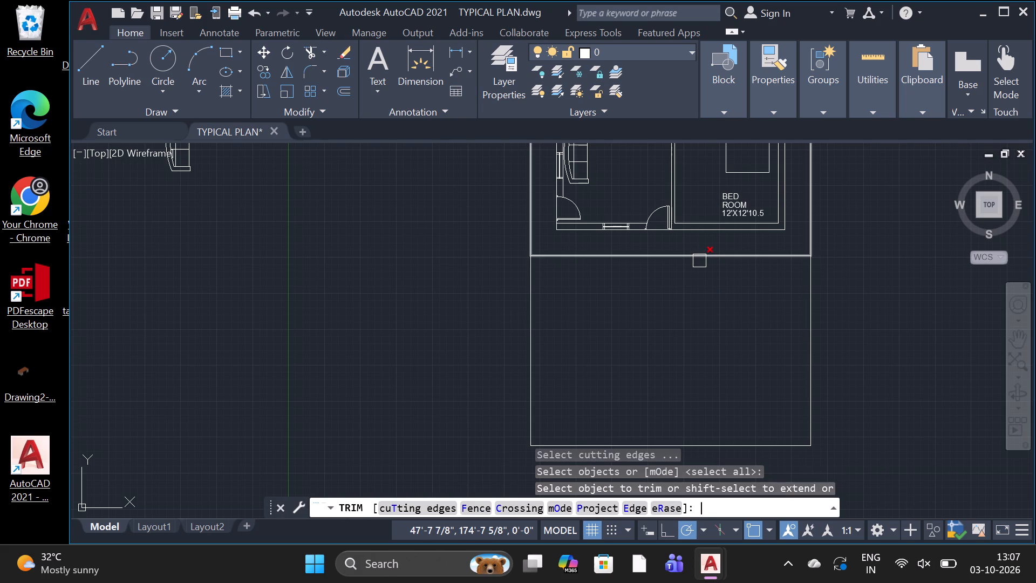
pyautogui.doubleClick(699, 259)
pyautogui.click(694, 259)
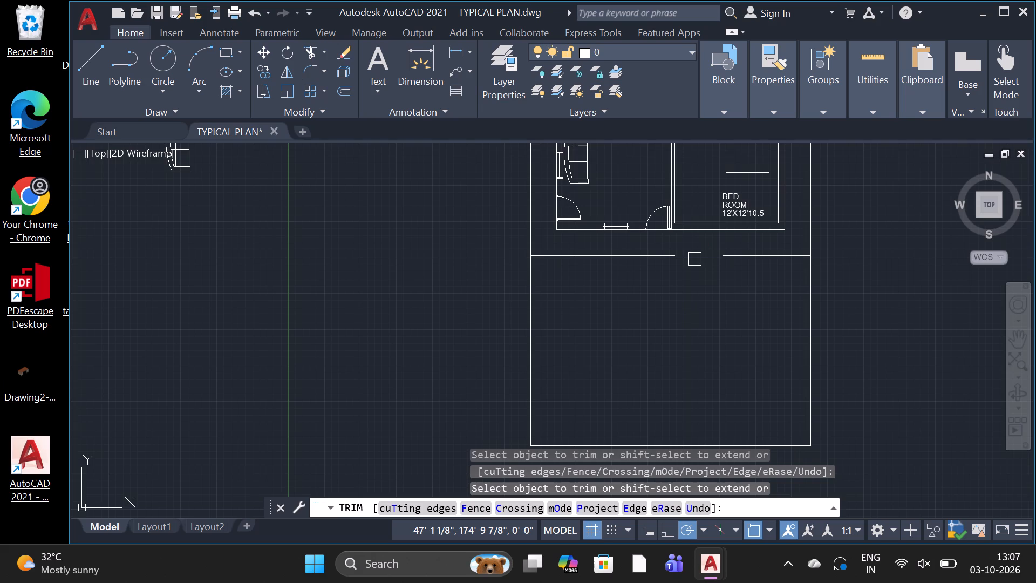
pyautogui.scroll(3, 644, 259)
pyautogui.click(472, 240)
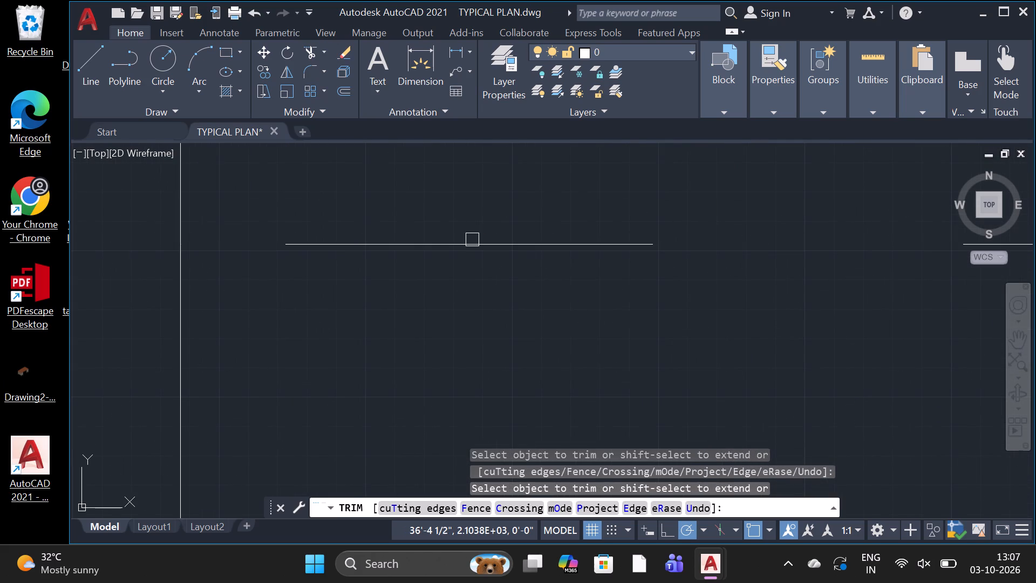
pyautogui.click(464, 244)
pyautogui.scroll(-2, 613, 340)
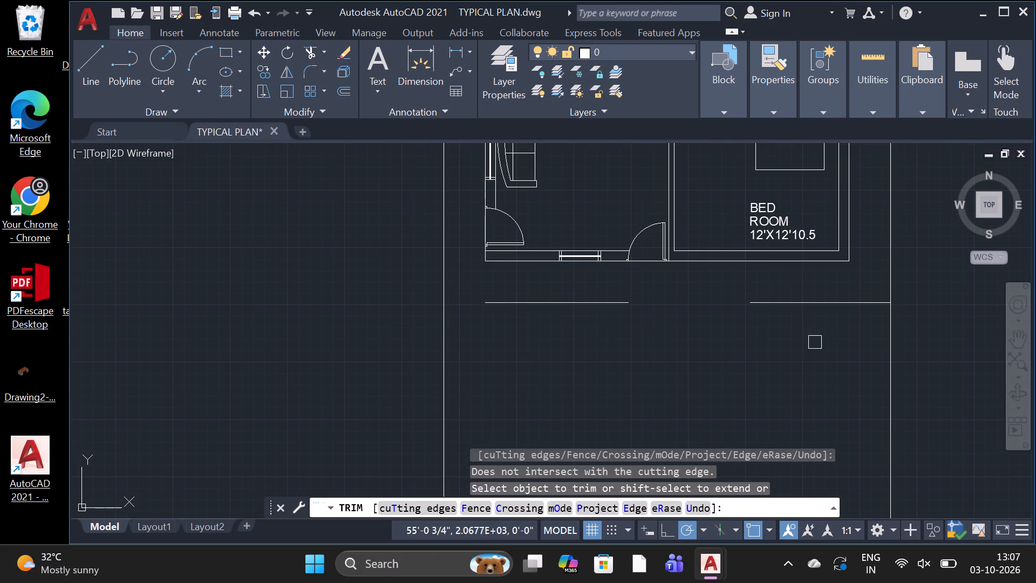
pyautogui.click(841, 304)
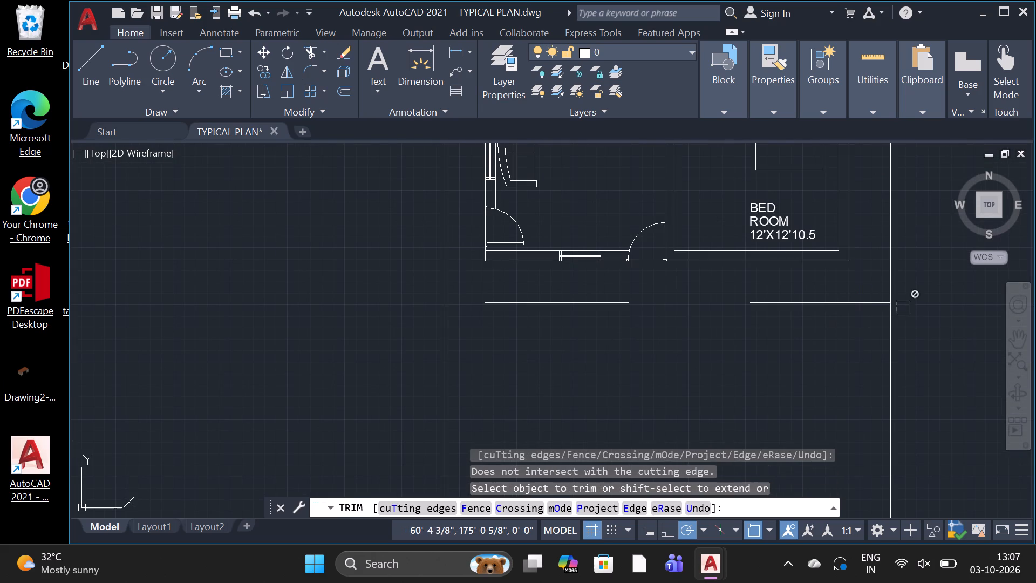
pyautogui.scroll(2, 876, 308)
pyautogui.click(876, 296)
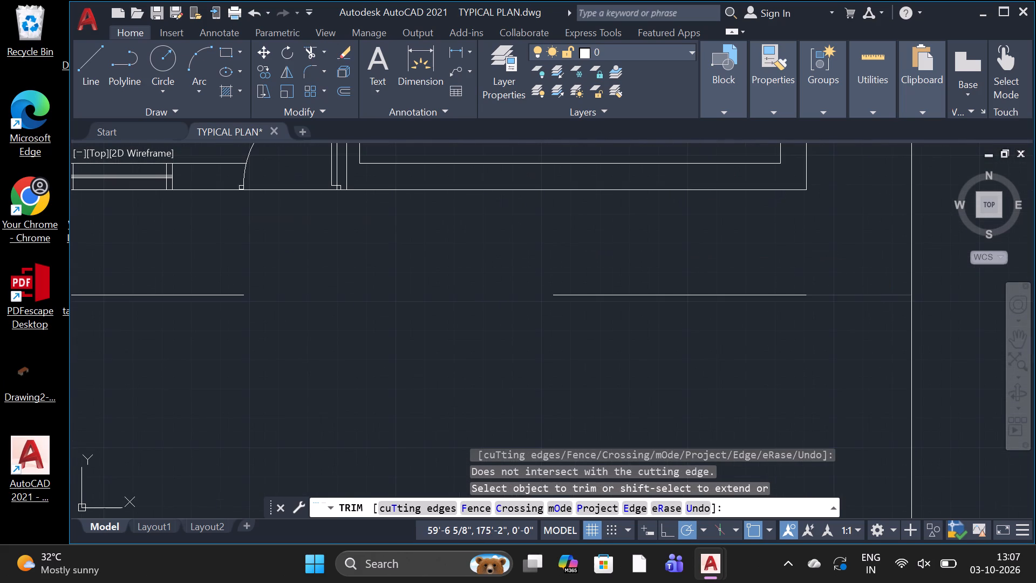
pyautogui.press('space')
# Erase the leftover pieces of the boundary's original lower edge below the BED ROOM and LIVING ROOM.
pyautogui.click(756, 284)
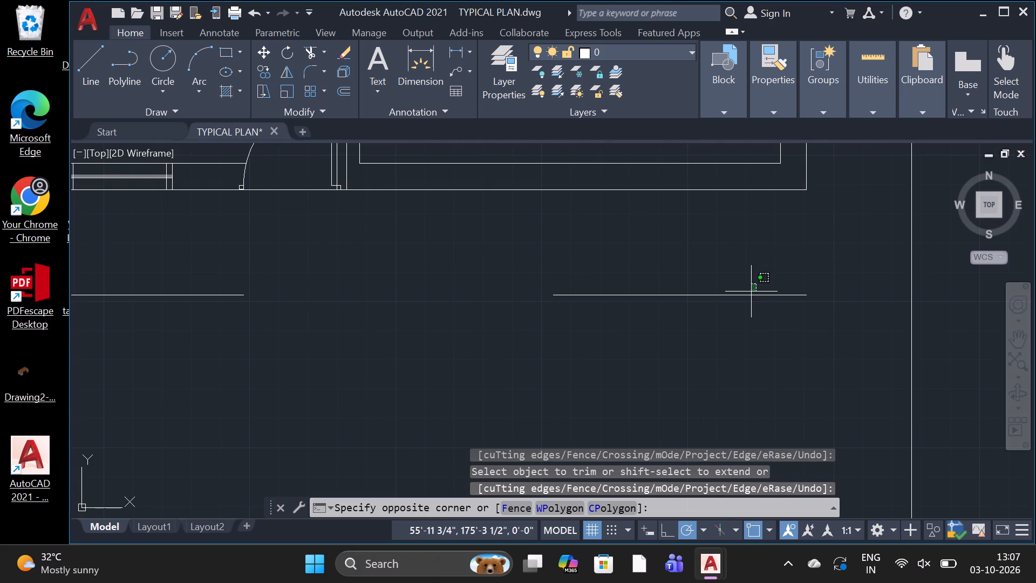
pyautogui.click(751, 293)
pyautogui.click(751, 293)
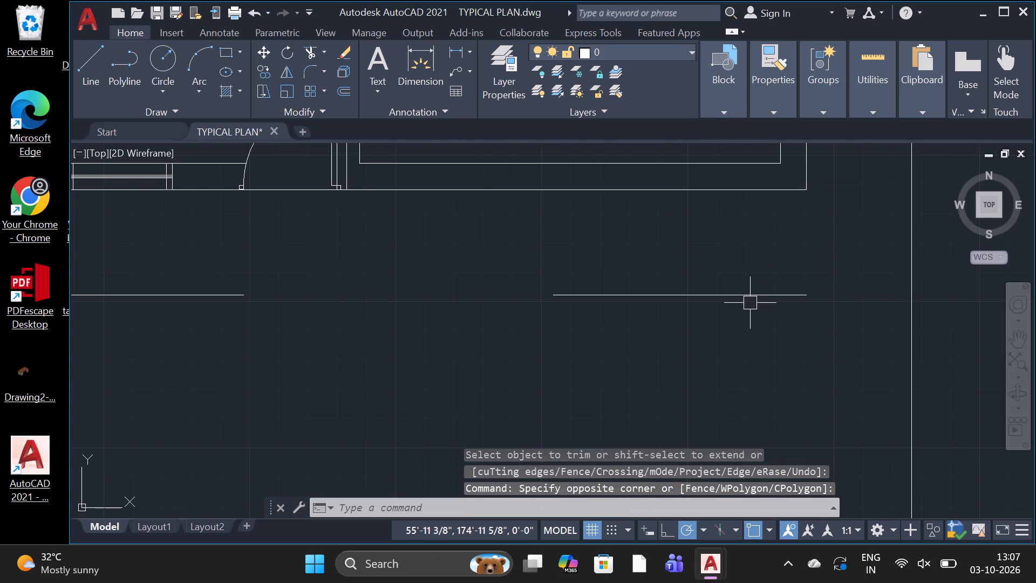
pyautogui.click(760, 290)
pyautogui.press('Delete')
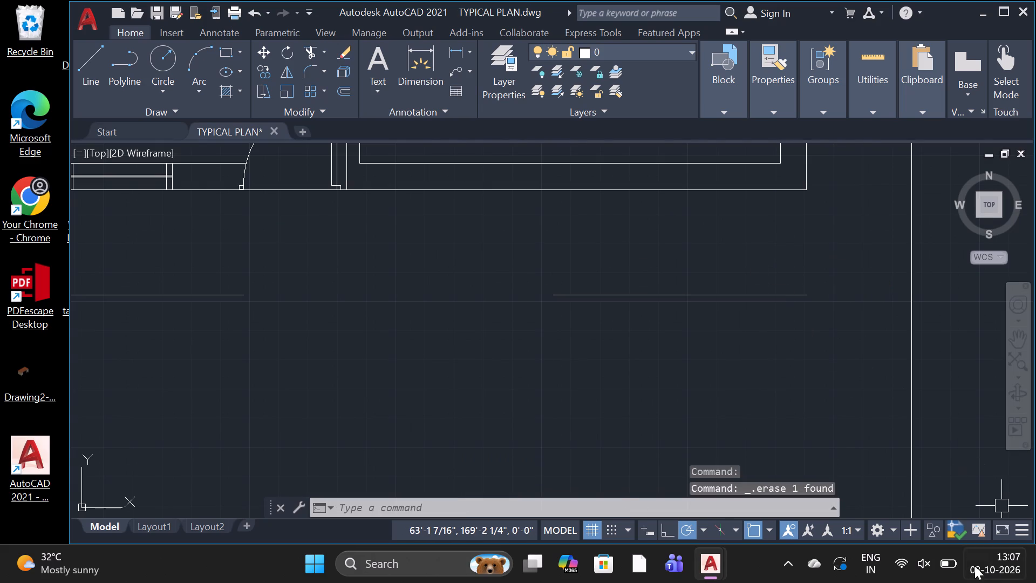
pyautogui.click(774, 298)
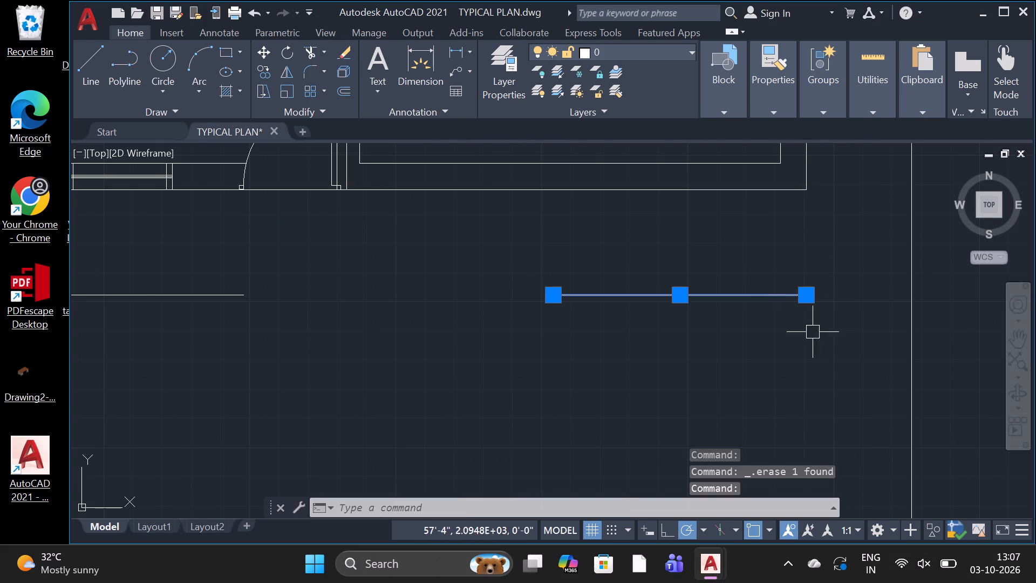
pyautogui.press('Delete')
pyautogui.scroll(-2, 326, 234)
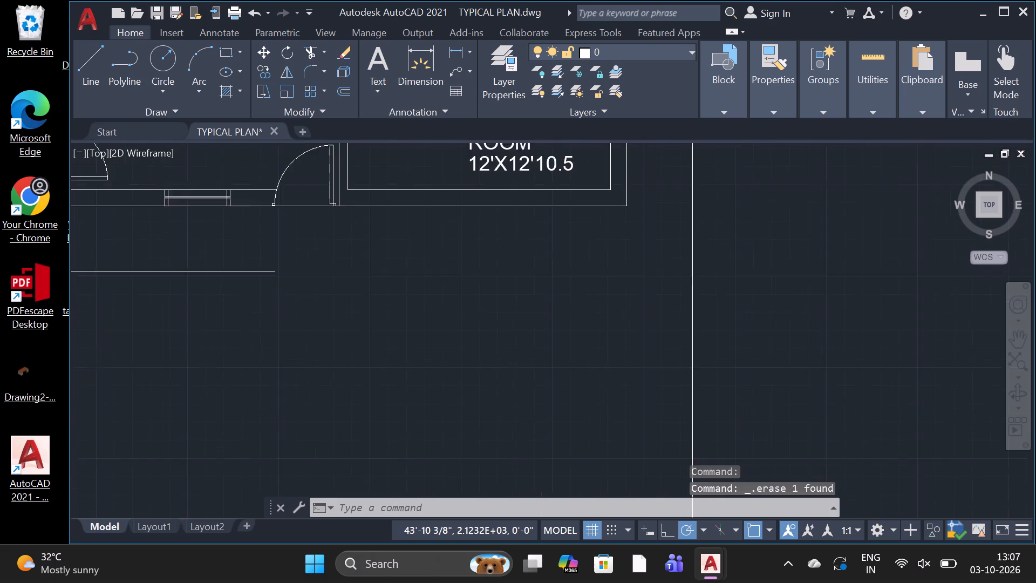
pyautogui.scroll(-1, 343, 241)
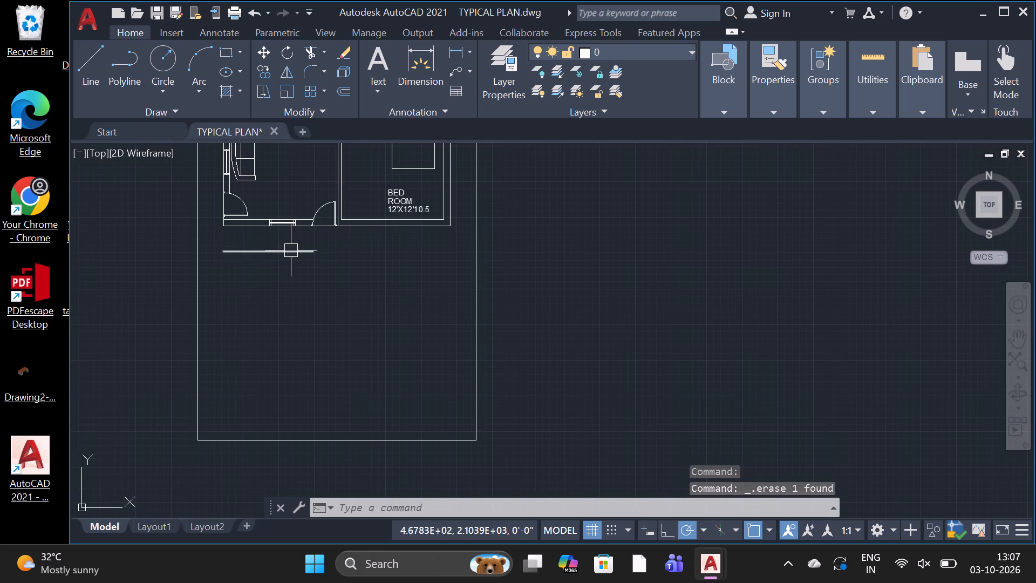
pyautogui.click(291, 250)
pyautogui.press('Delete')
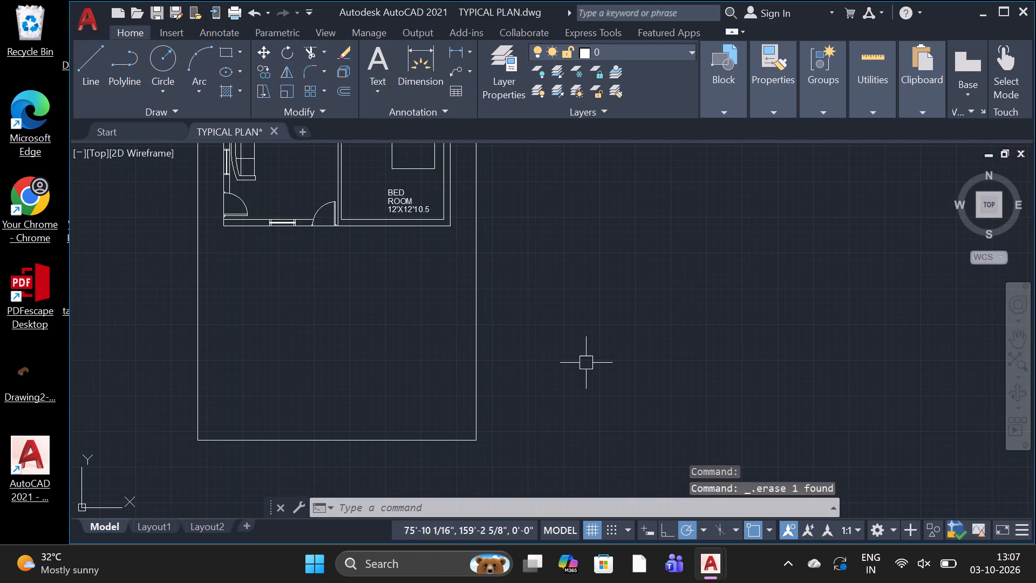
# Draw a line about 10'-4" straight down from the house's lower-right outer corner, below the BED ROOM.
pyautogui.scroll(-1, 448, 254)
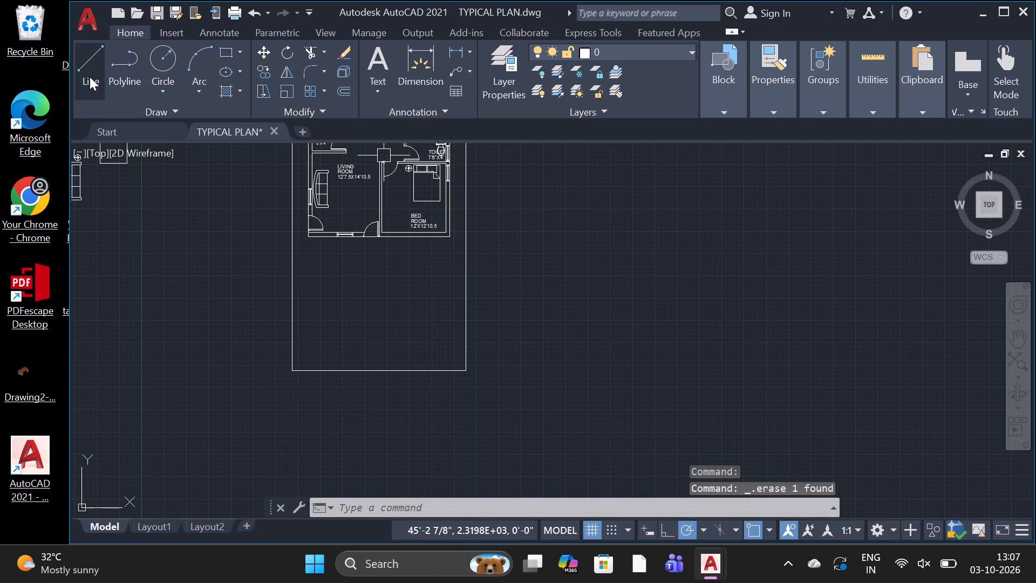
pyautogui.click(90, 77)
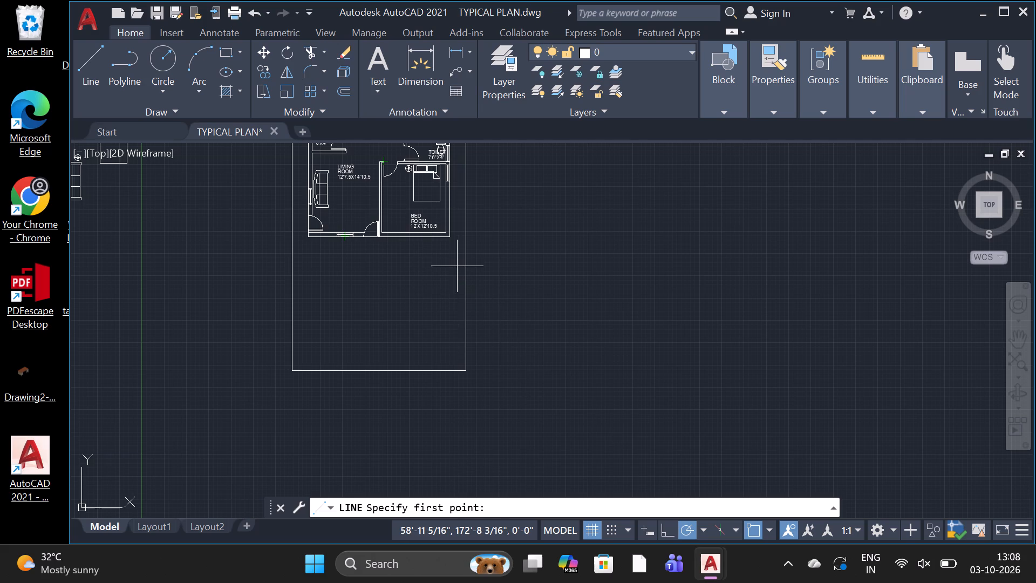
pyautogui.click(457, 236)
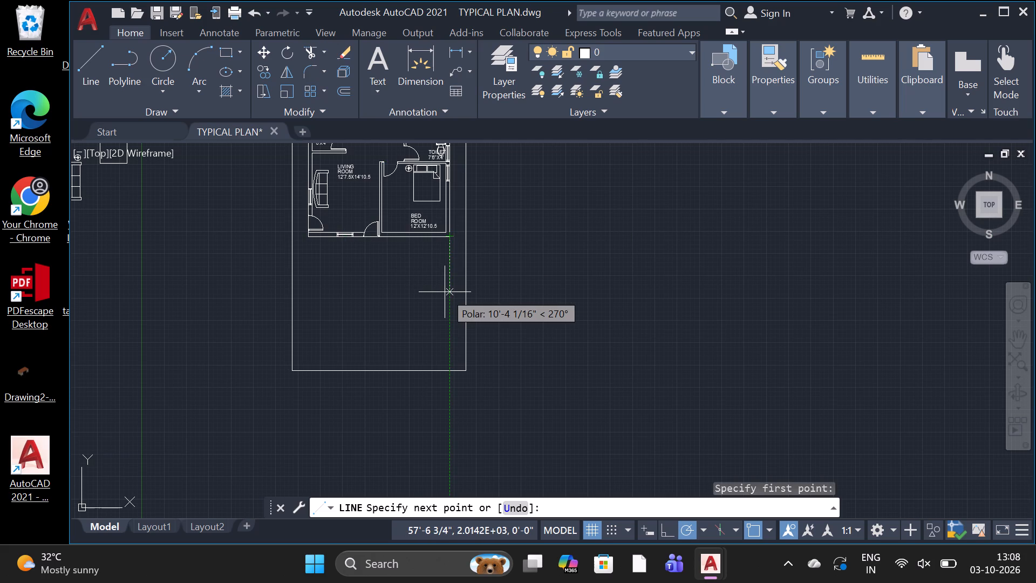
pyautogui.click(445, 292)
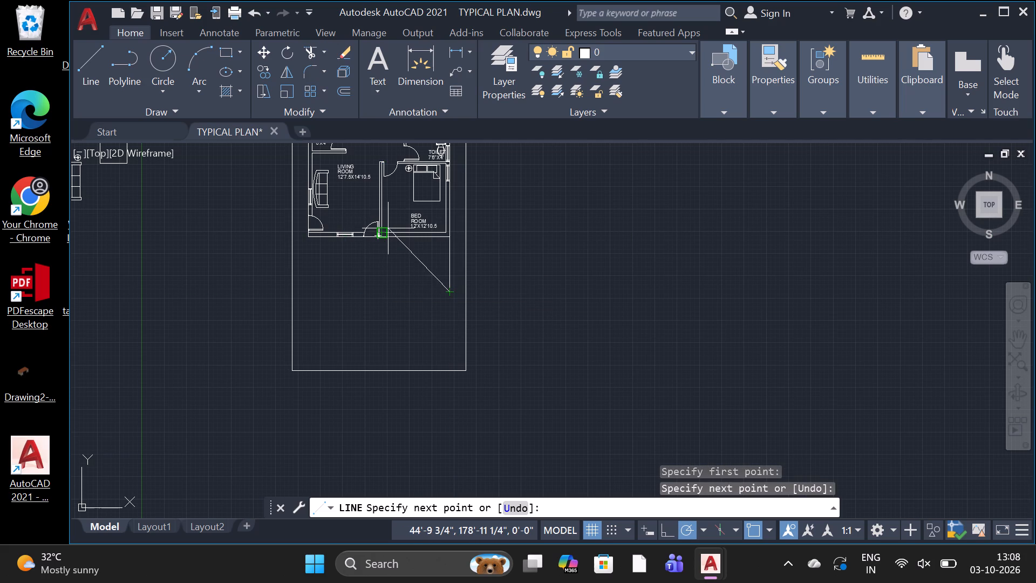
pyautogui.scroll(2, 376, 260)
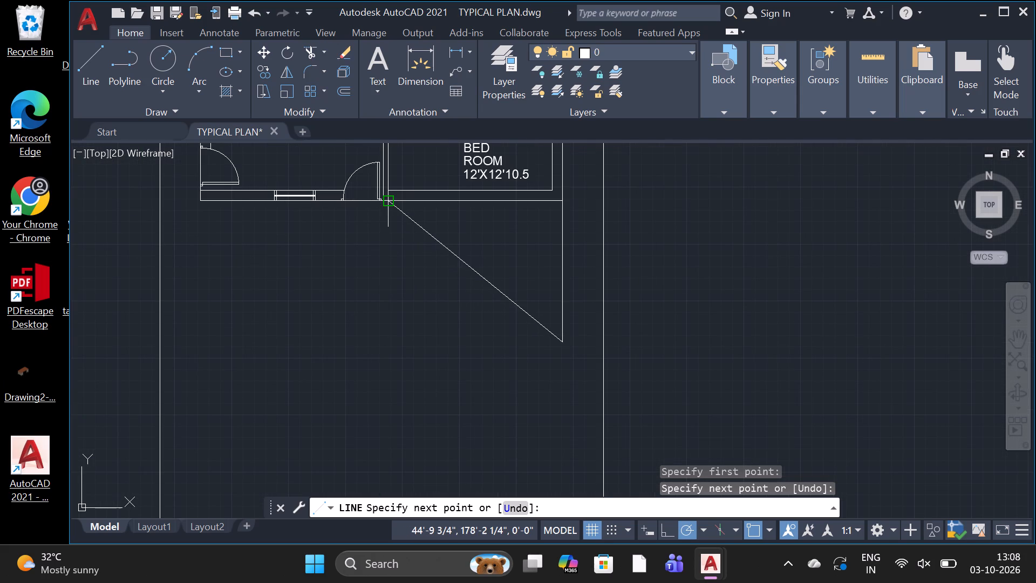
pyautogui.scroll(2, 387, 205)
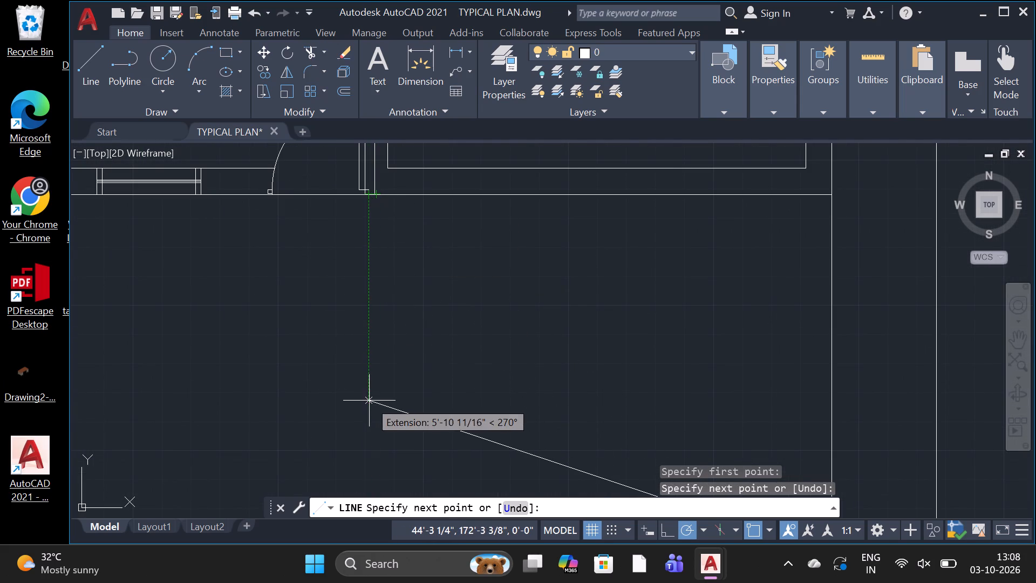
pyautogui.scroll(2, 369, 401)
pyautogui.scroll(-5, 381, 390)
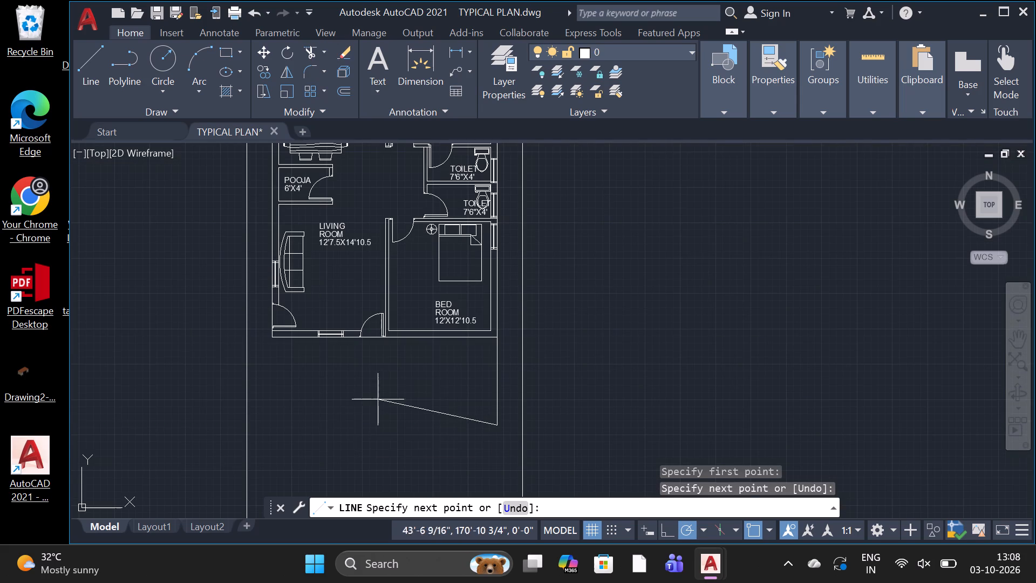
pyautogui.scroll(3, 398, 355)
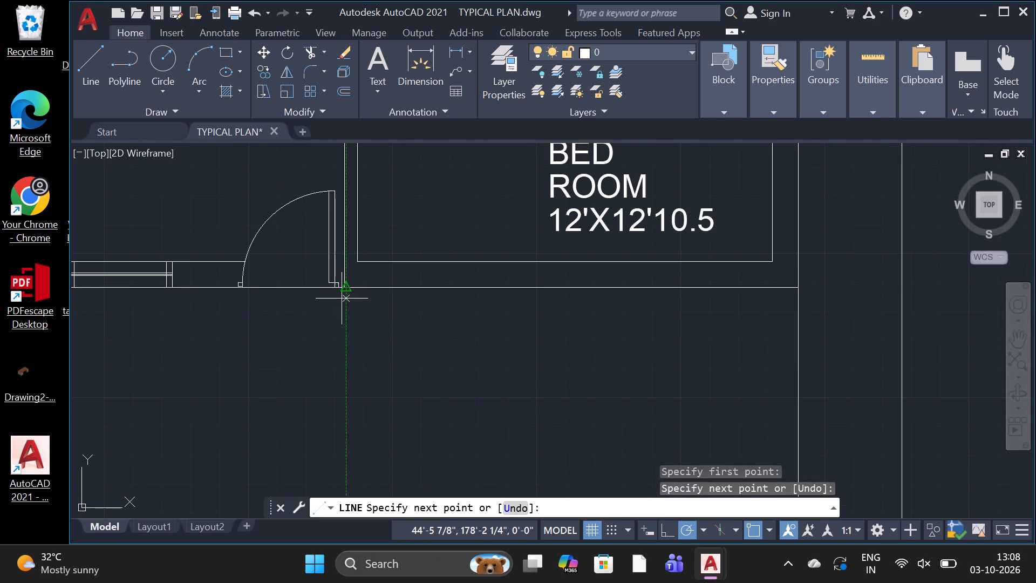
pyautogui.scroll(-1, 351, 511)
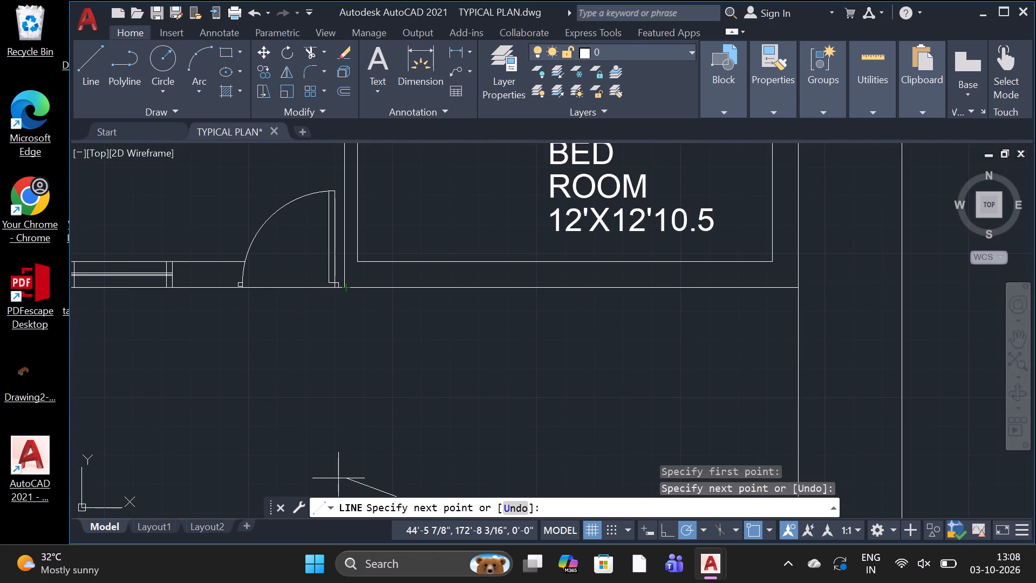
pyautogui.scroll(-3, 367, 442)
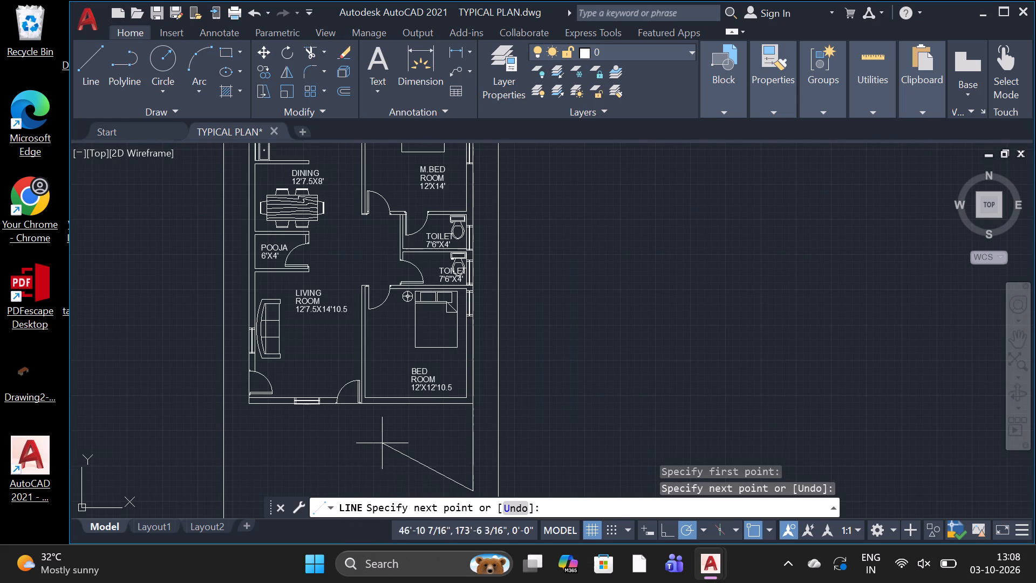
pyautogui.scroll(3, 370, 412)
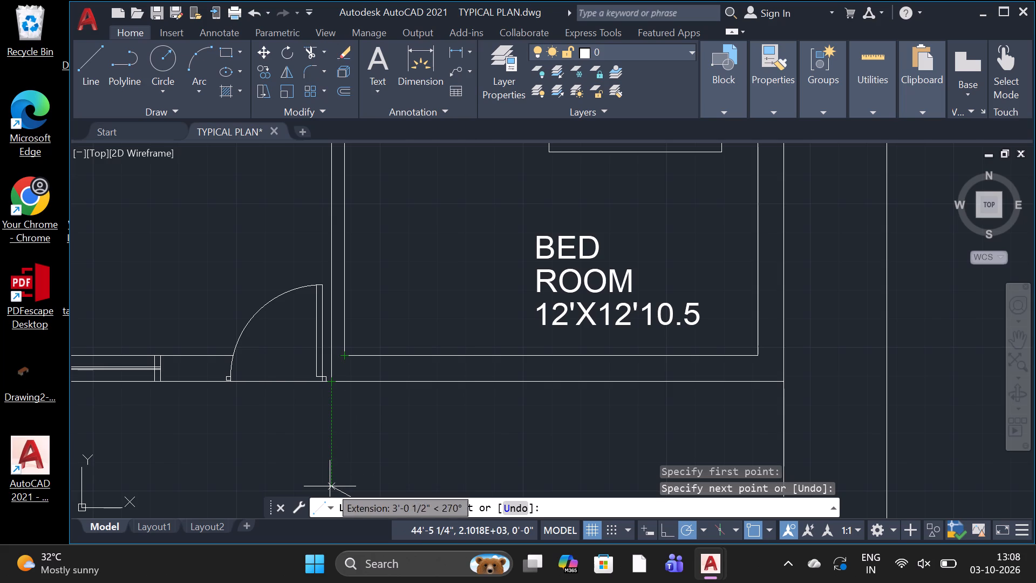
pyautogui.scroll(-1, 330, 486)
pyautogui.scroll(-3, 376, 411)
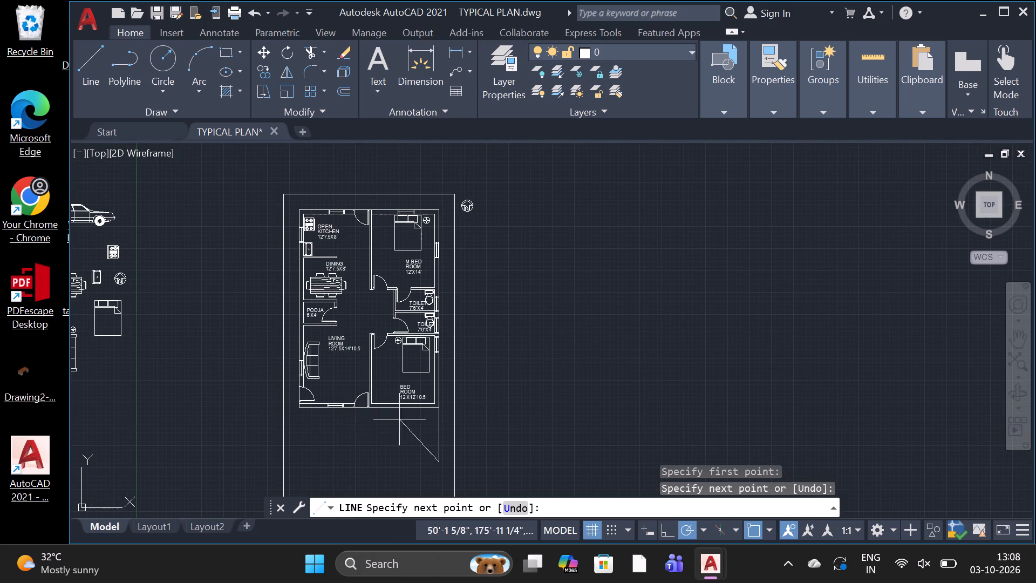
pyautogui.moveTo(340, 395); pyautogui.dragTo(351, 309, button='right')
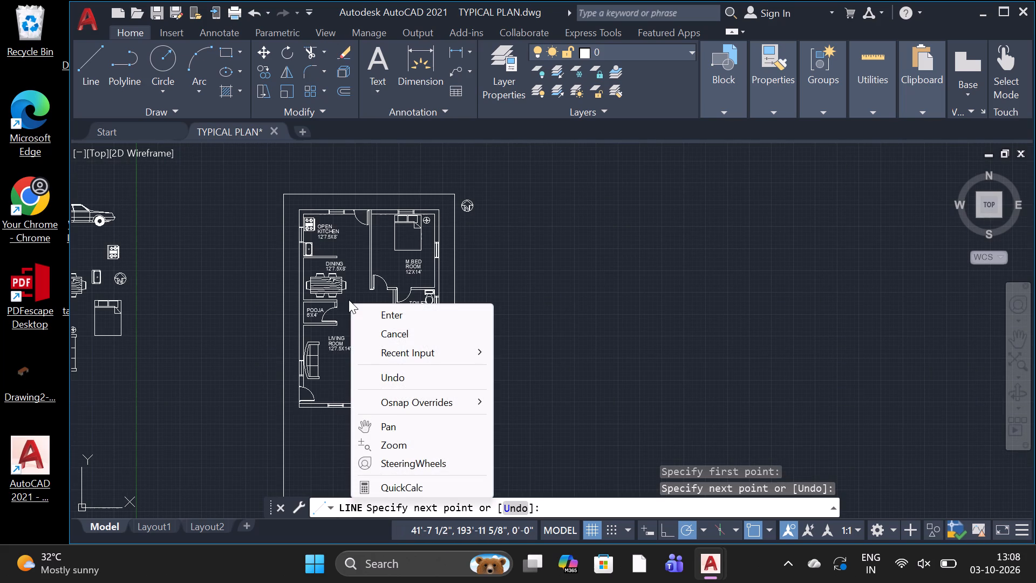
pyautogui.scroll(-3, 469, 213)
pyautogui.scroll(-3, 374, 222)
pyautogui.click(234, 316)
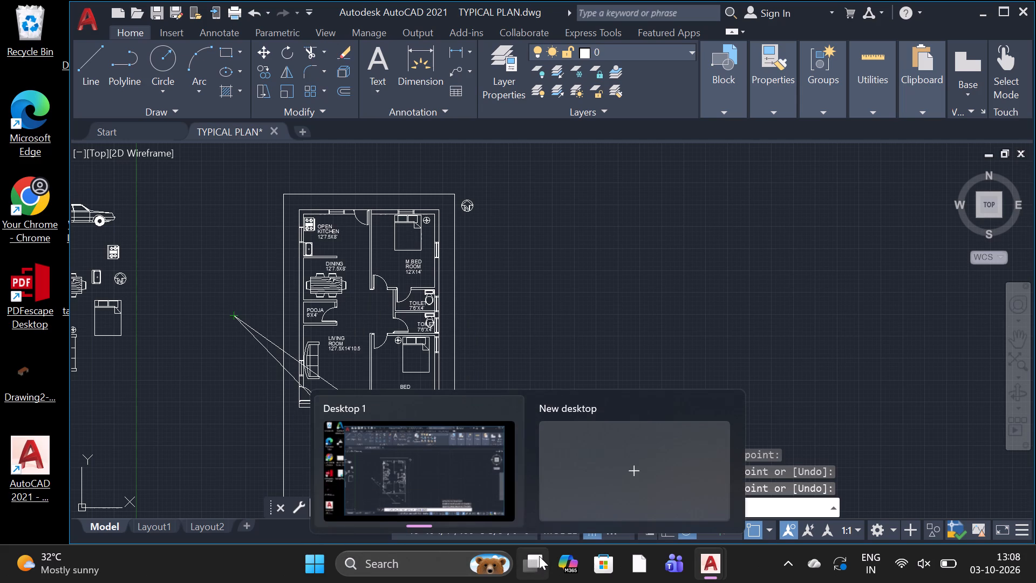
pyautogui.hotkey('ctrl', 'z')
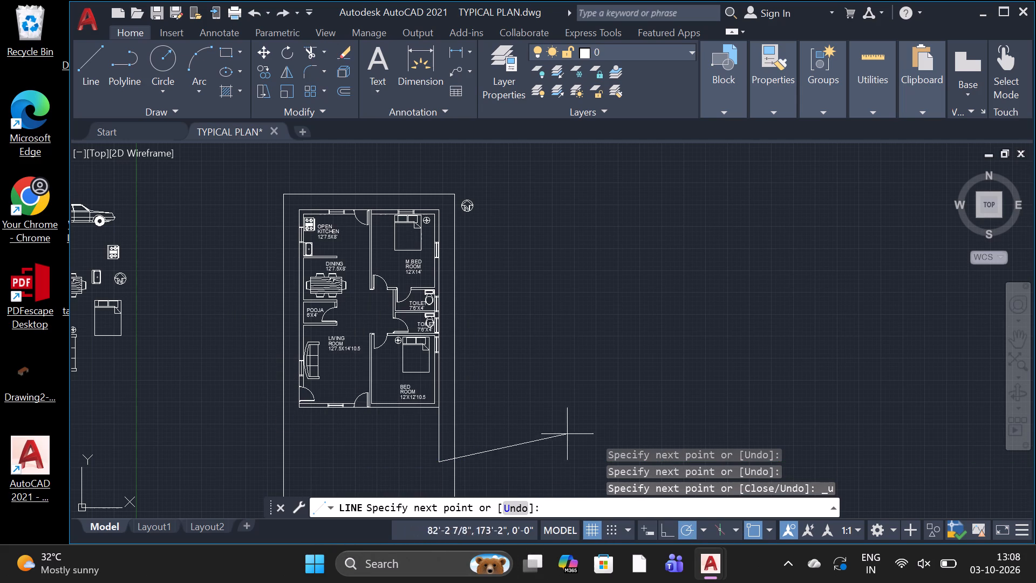
# Continue the line horizontally to below the midpoint of the house's bottom wall line, then up to that midpoint, enclosing a rectangle below the BED ROOM.
pyautogui.scroll(3, 371, 418)
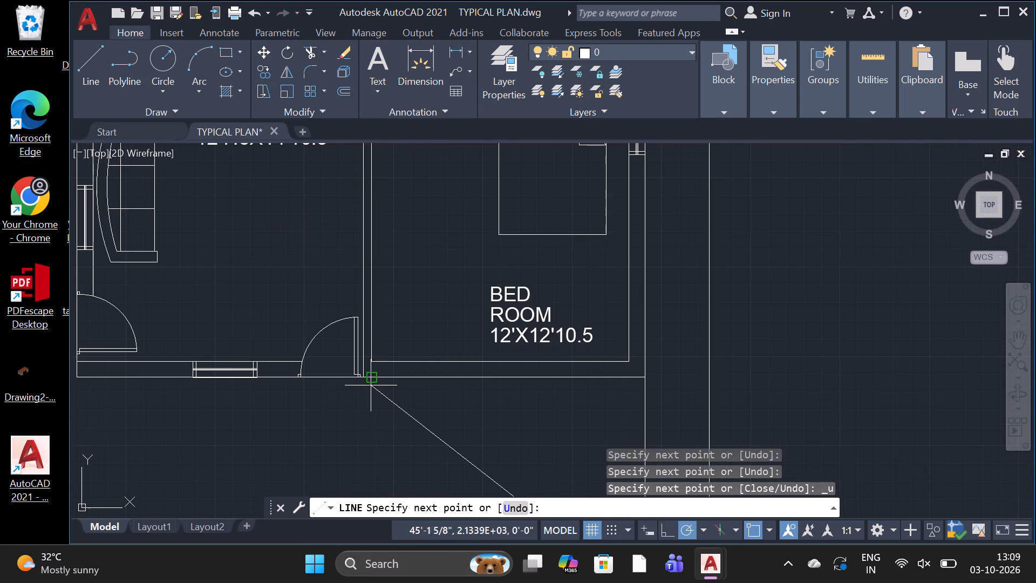
pyautogui.scroll(2, 371, 385)
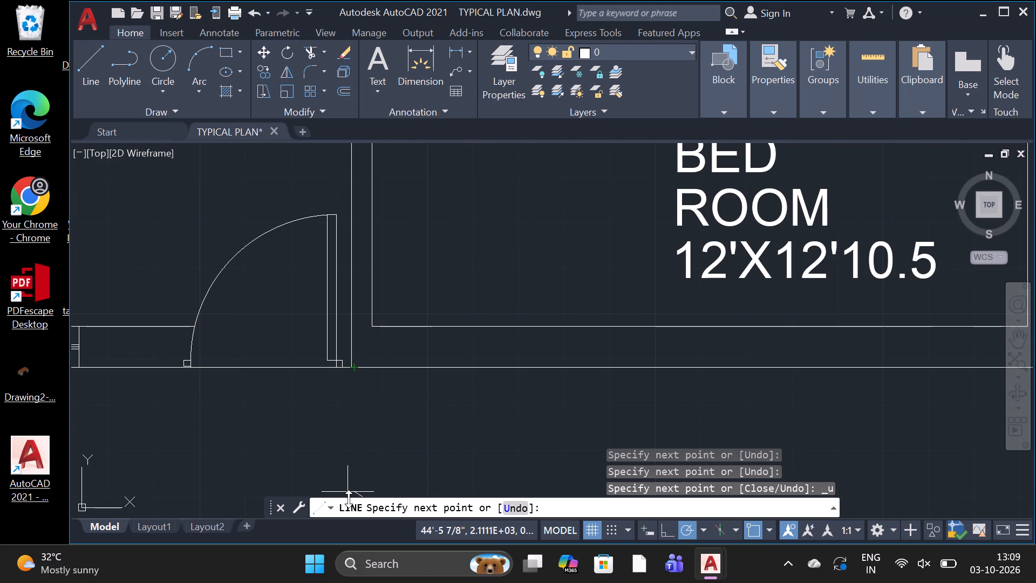
pyautogui.scroll(-7, 349, 499)
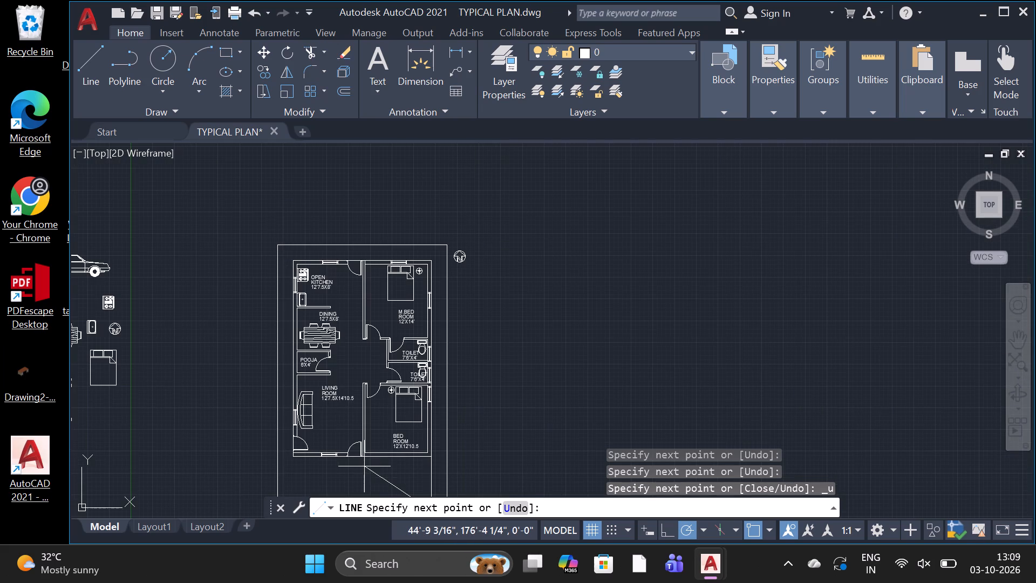
pyautogui.scroll(-3, 379, 451)
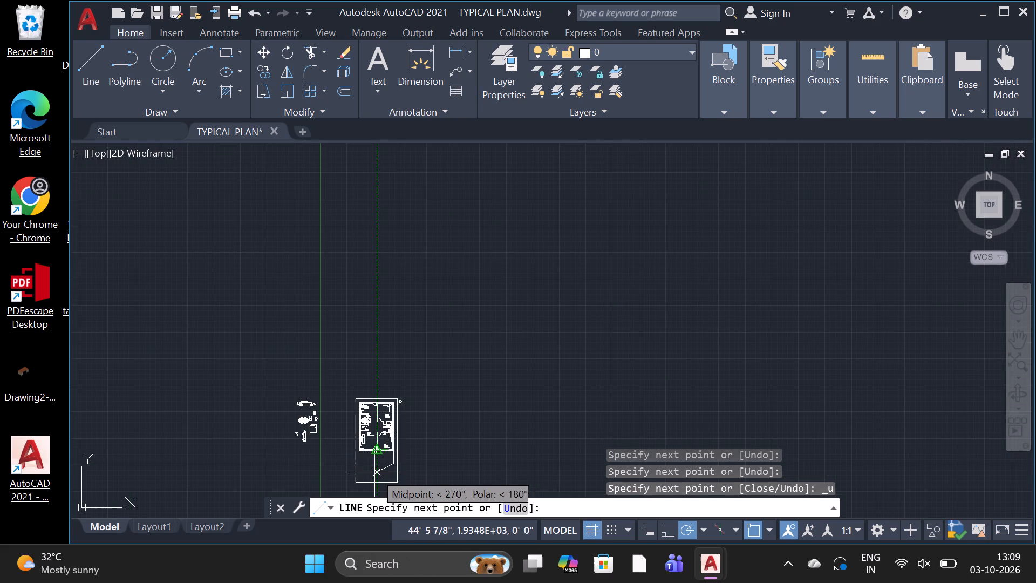
pyautogui.click(377, 466)
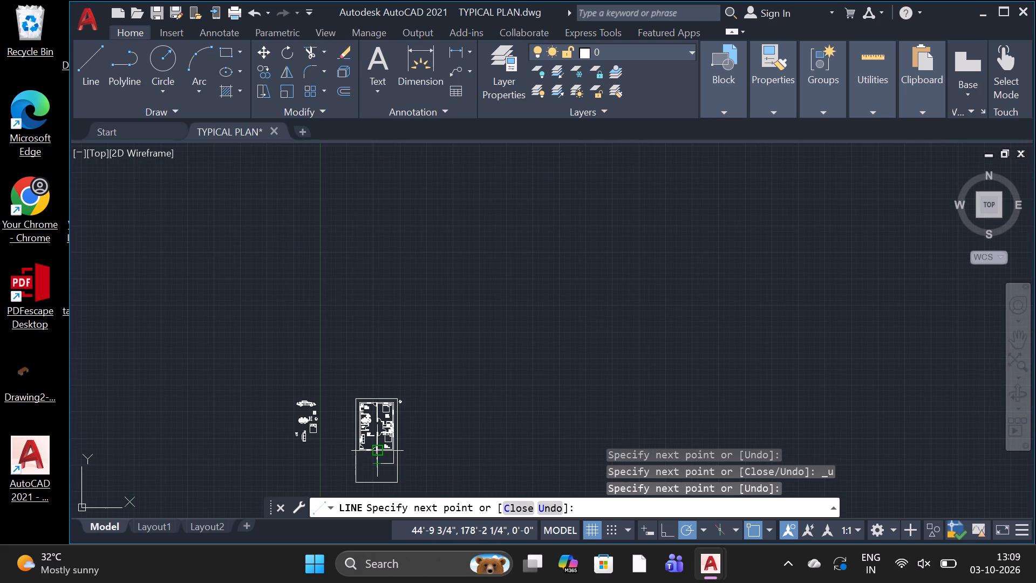
pyautogui.scroll(3, 381, 451)
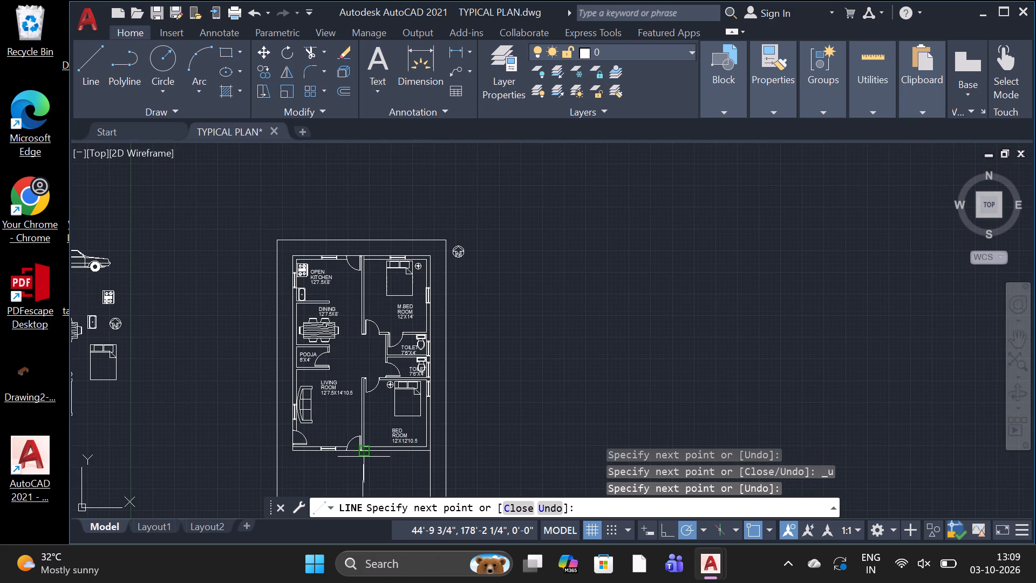
pyautogui.click(364, 457)
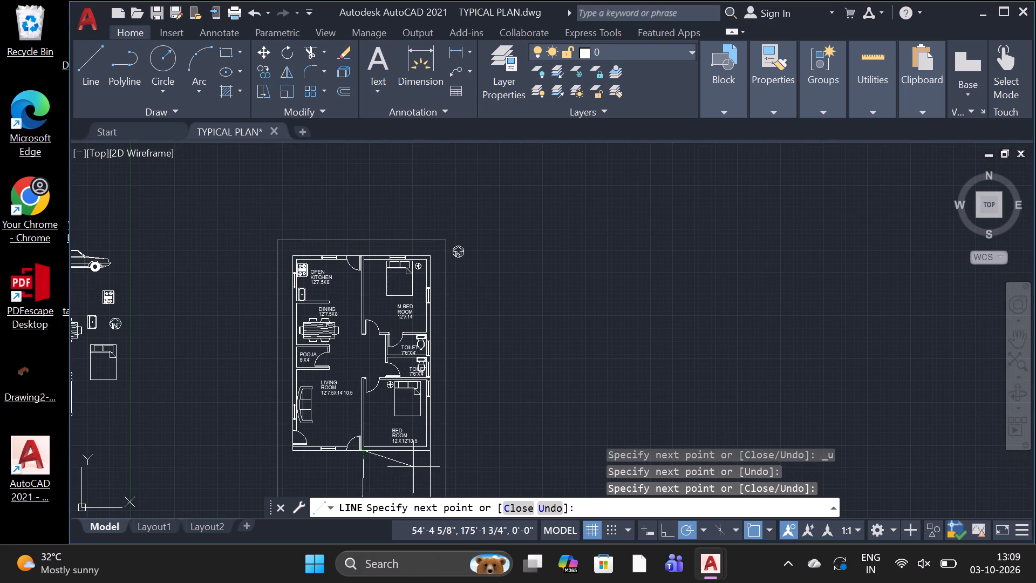
pyautogui.hotkey('ctrl', 'z')
pyautogui.scroll(2, 365, 467)
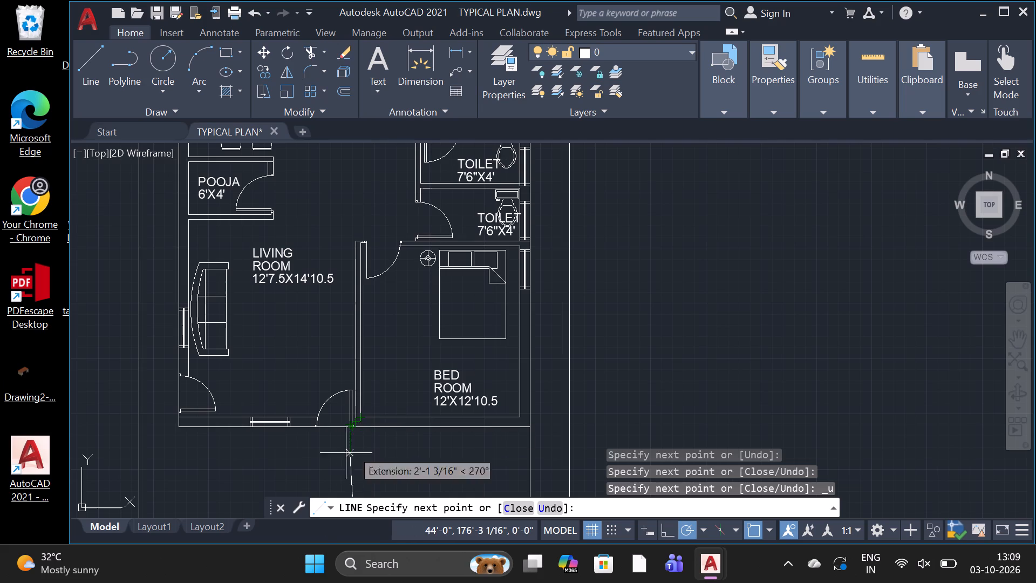
pyautogui.scroll(2, 355, 440)
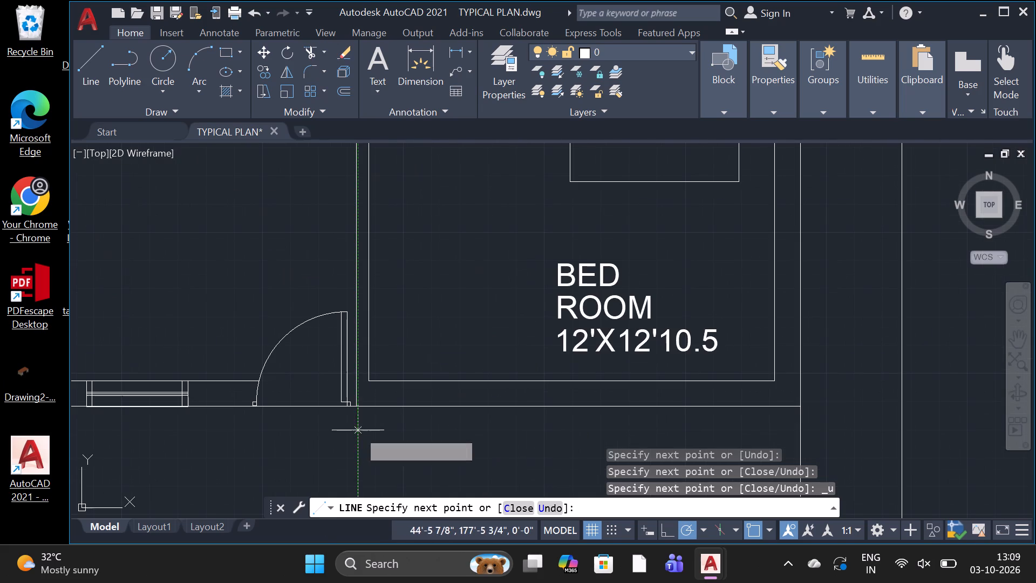
pyautogui.click(358, 411)
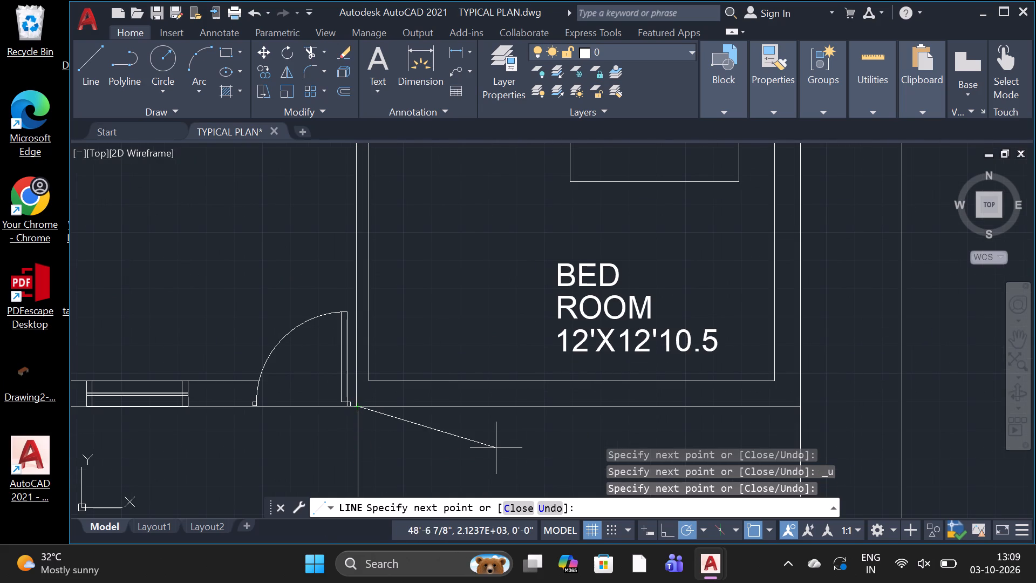
pyautogui.press('space')
# Draw a horizontal line across the rectangle below the BED ROOM, joining the midpoints of its two vertical sides.
pyautogui.scroll(-4, 491, 527)
pyautogui.scroll(-4, 498, 435)
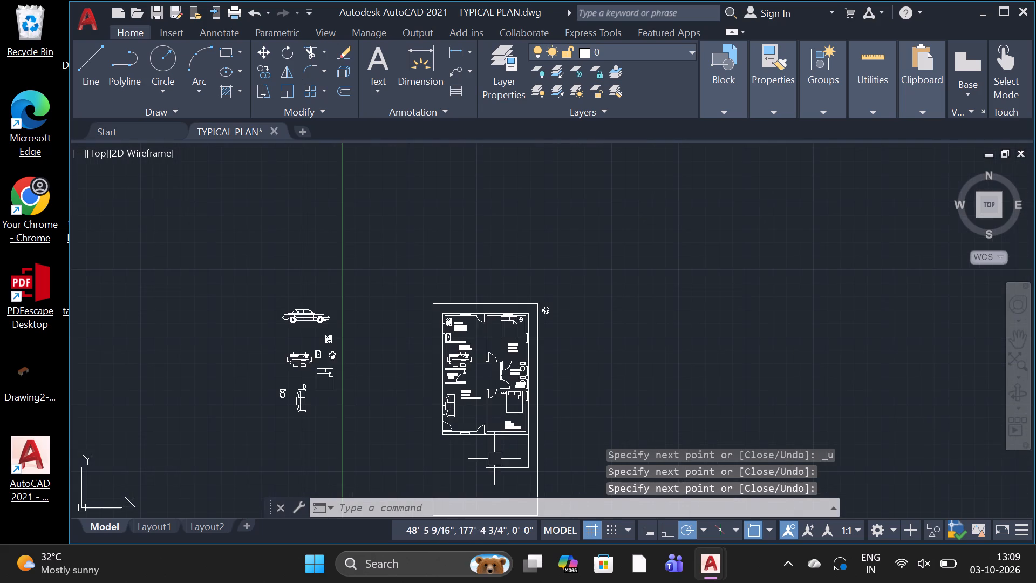
pyautogui.scroll(4, 496, 475)
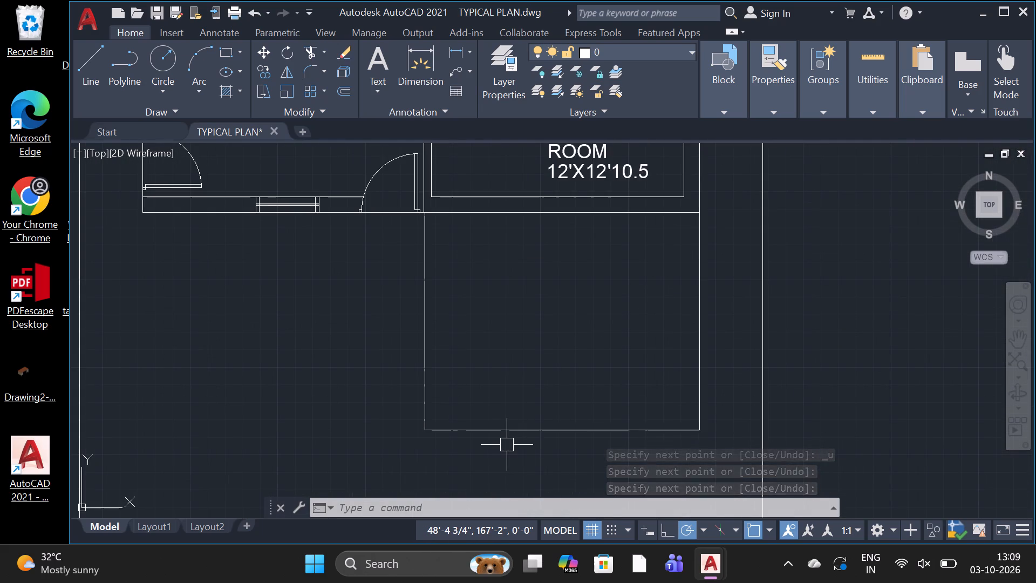
pyautogui.scroll(-3, 588, 159)
pyautogui.scroll(1, 591, 278)
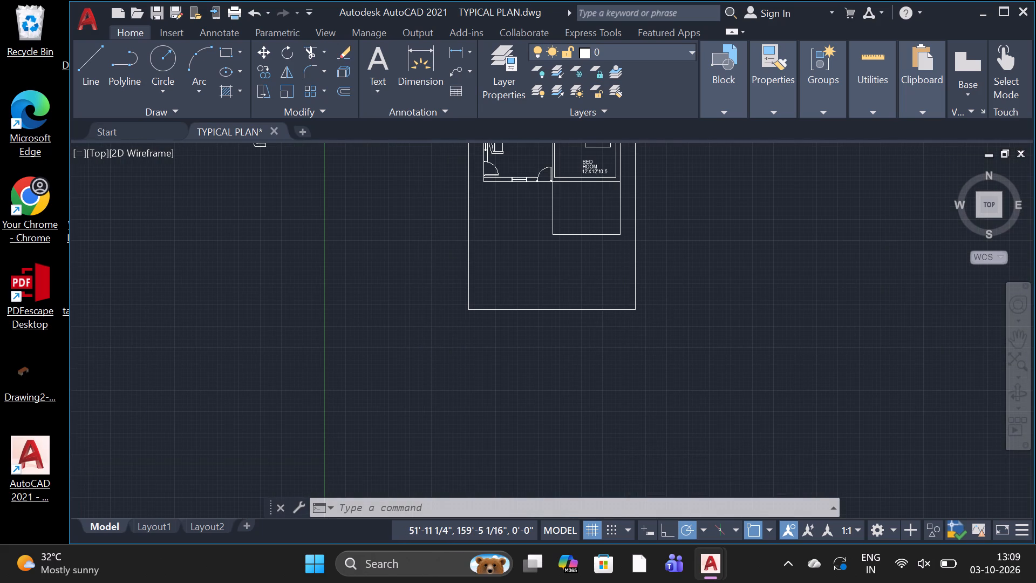
pyautogui.scroll(-2, 591, 278)
pyautogui.scroll(2, 582, 231)
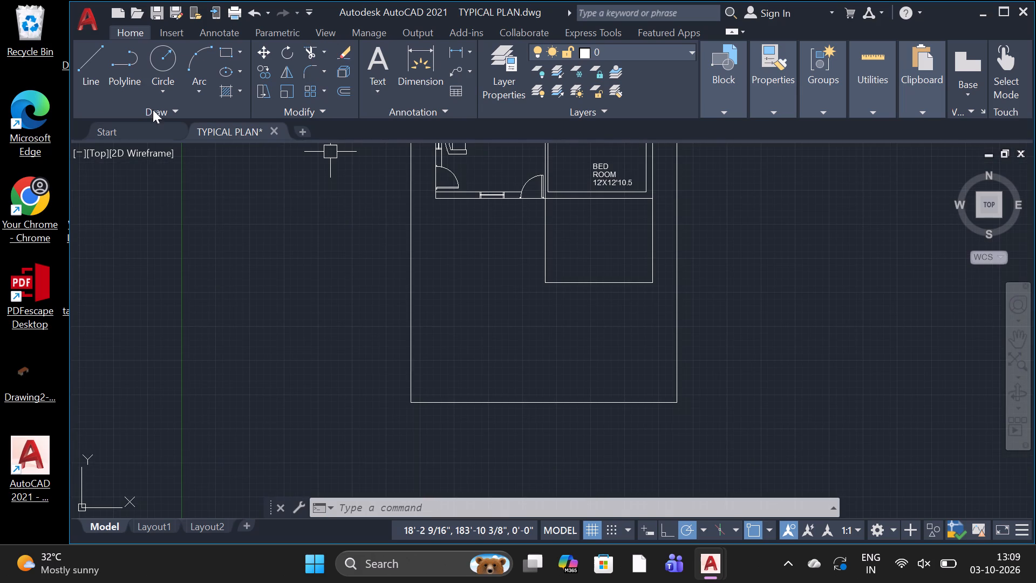
pyautogui.click(98, 92)
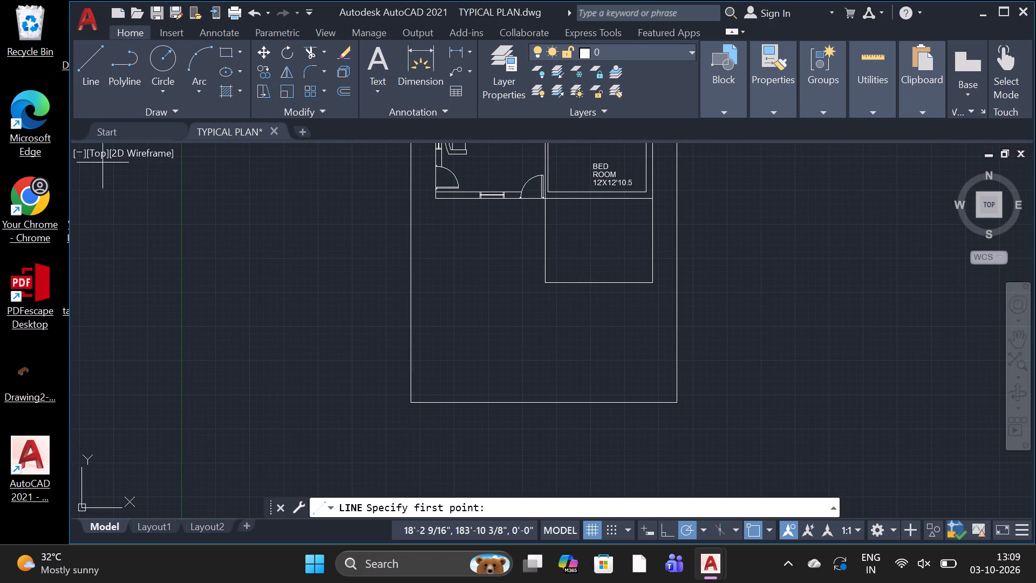
pyautogui.click(543, 247)
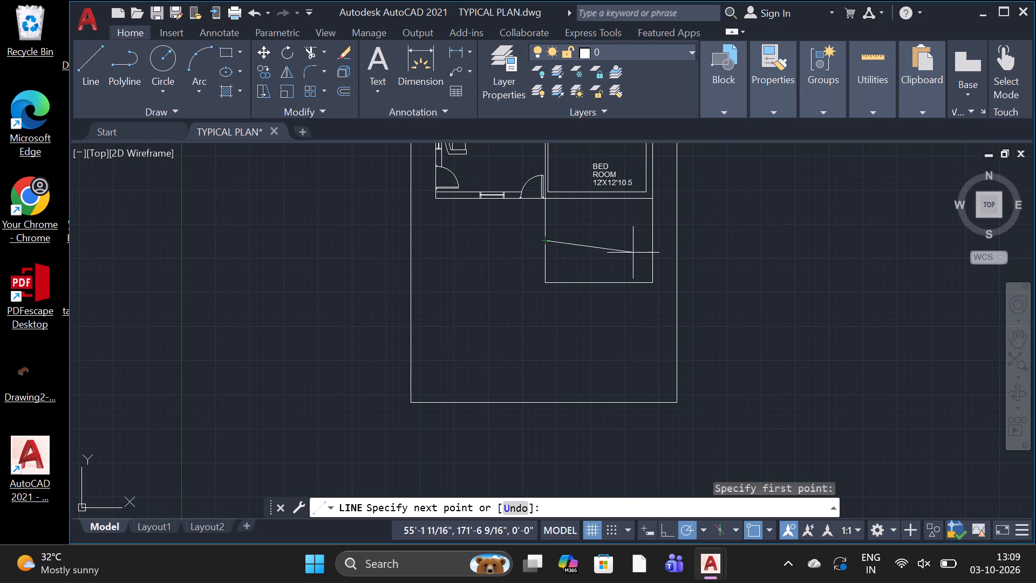
pyautogui.click(655, 239)
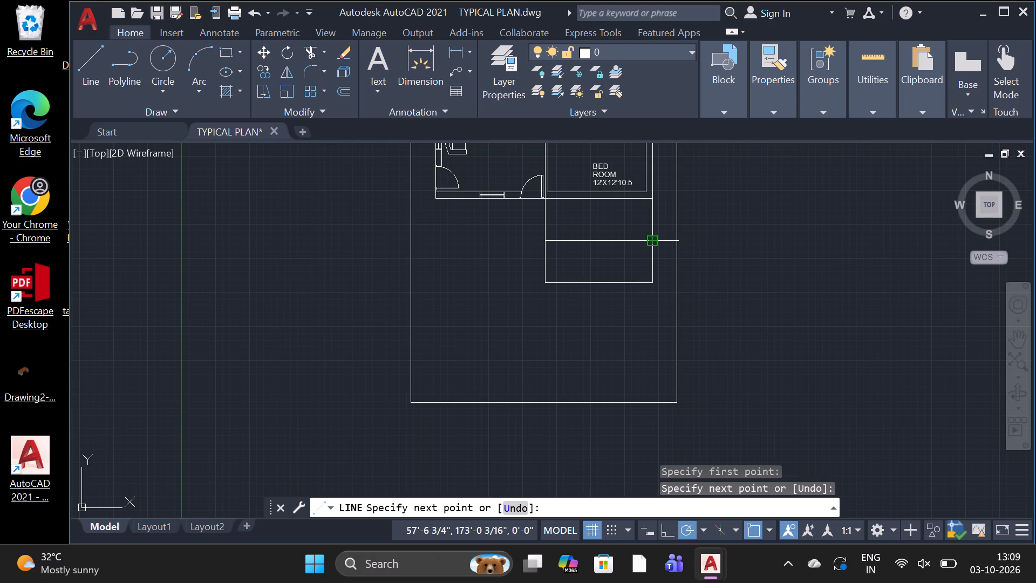
pyautogui.press('space')
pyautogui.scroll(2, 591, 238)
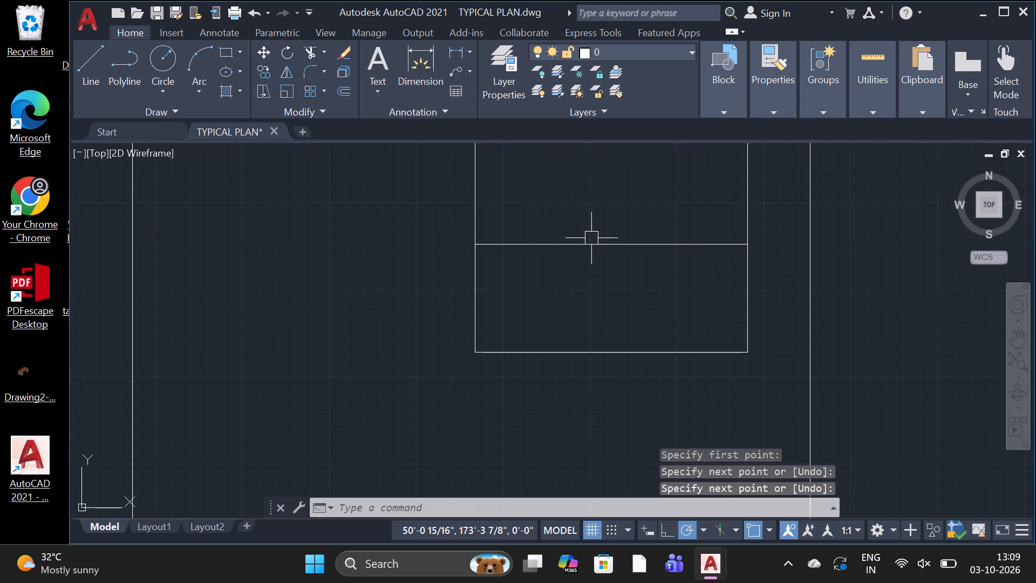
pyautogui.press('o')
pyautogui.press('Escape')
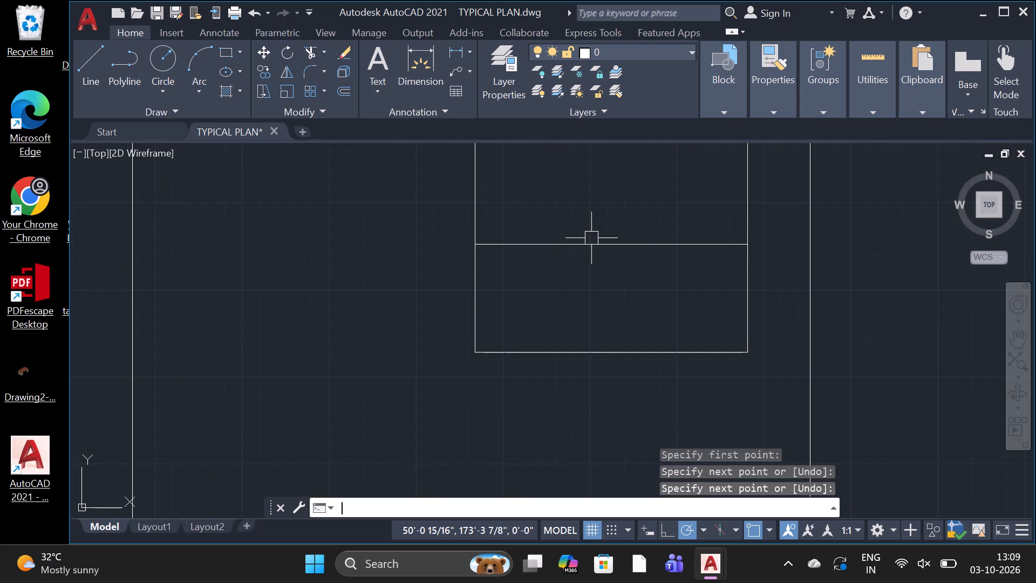
# Offset the horizontal dividing line of the rectangle below the BED ROOM by 0.5" to both its upper and lower sides.
pyautogui.press('o')
pyautogui.press('f')
pyautogui.press('space')
pyautogui.write('0')
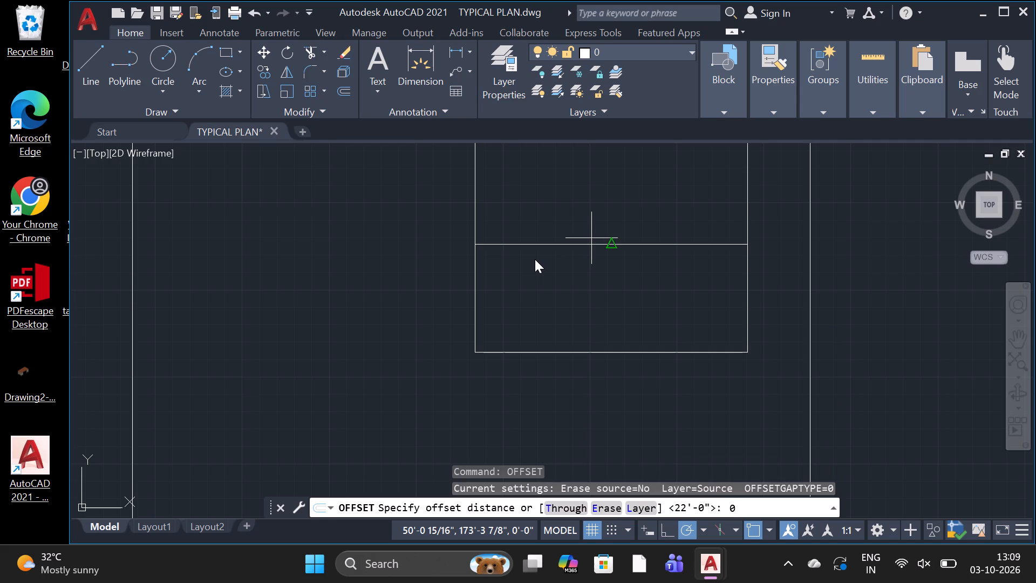
pyautogui.write('.5')
pyautogui.hotkey('shift', '"')
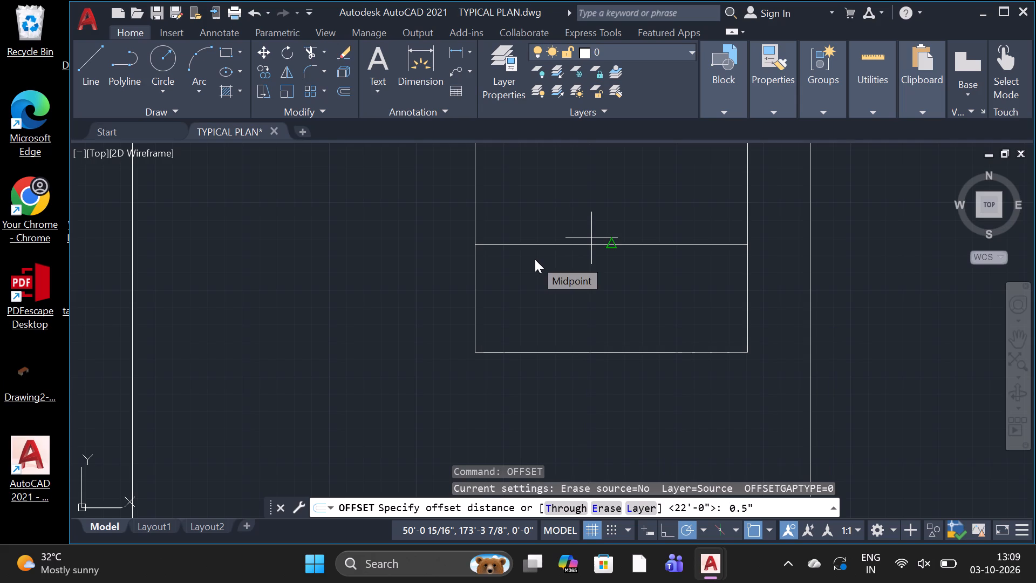
pyautogui.press('space')
pyautogui.click(576, 250)
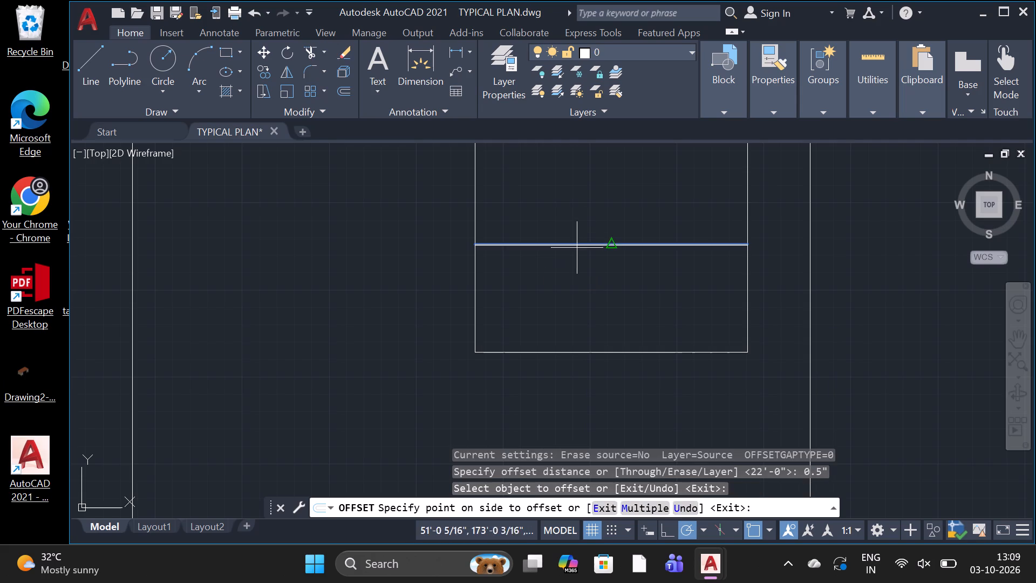
pyautogui.click(587, 225)
pyautogui.scroll(3, 584, 253)
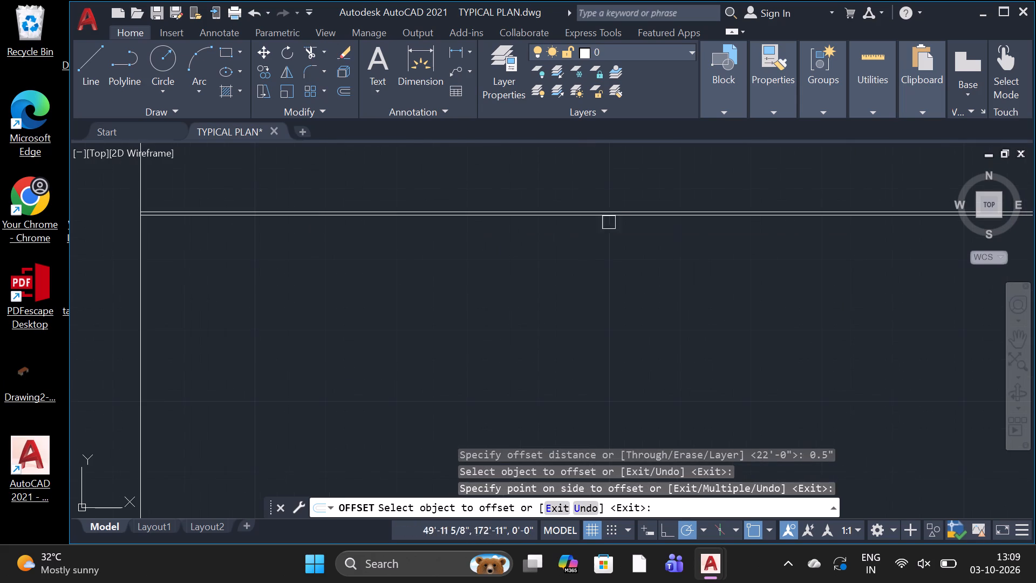
pyautogui.scroll(2, 617, 211)
pyautogui.click(618, 228)
pyautogui.click(606, 266)
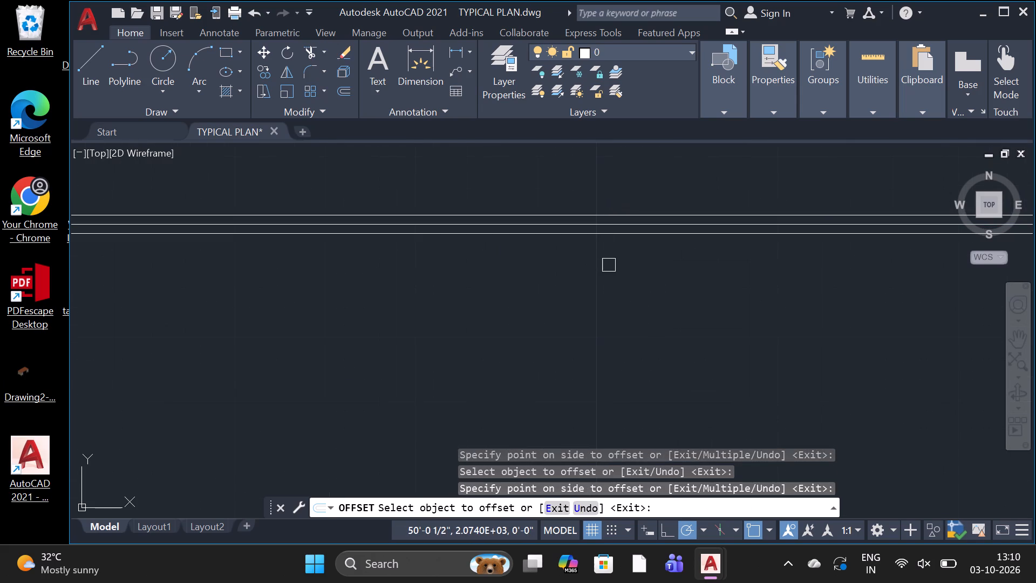
pyautogui.press('space')
# Draw a separate line over the lower half of the rectangle's right side, from its bottom corner up to the dividing lines.
pyautogui.scroll(-7, 611, 264)
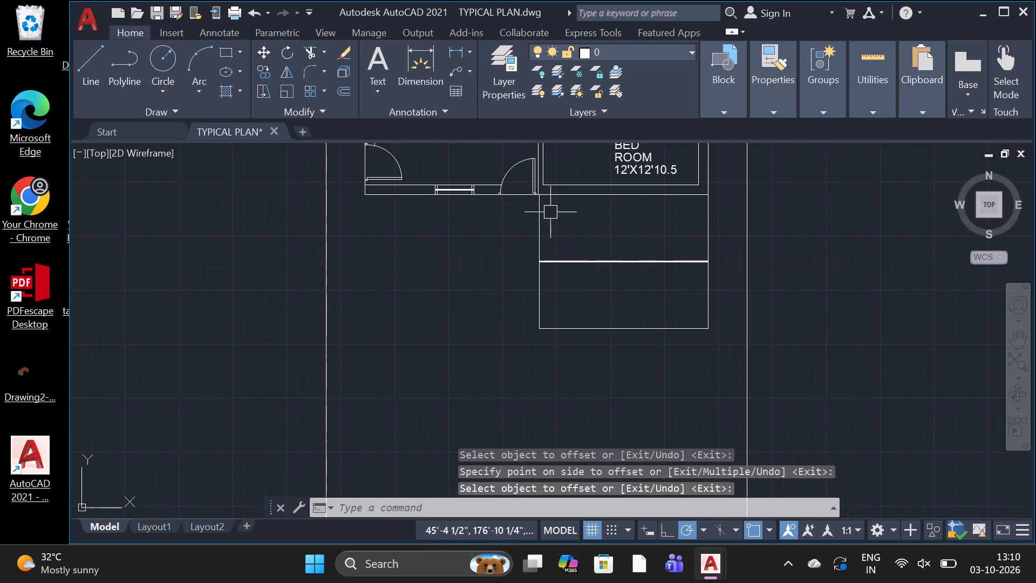
pyautogui.click(101, 70)
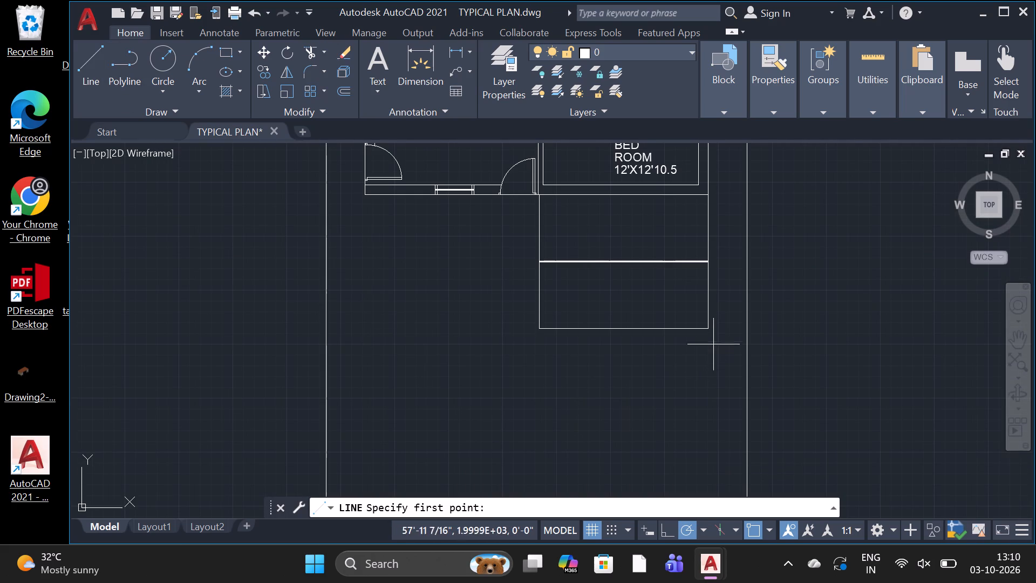
pyautogui.click(704, 336)
pyautogui.click(706, 261)
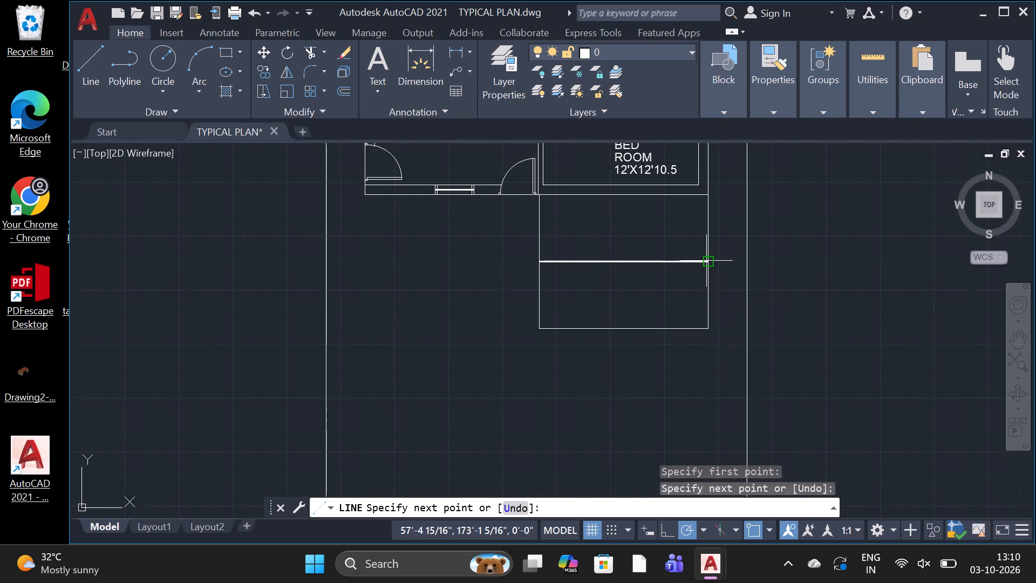
pyautogui.press('space')
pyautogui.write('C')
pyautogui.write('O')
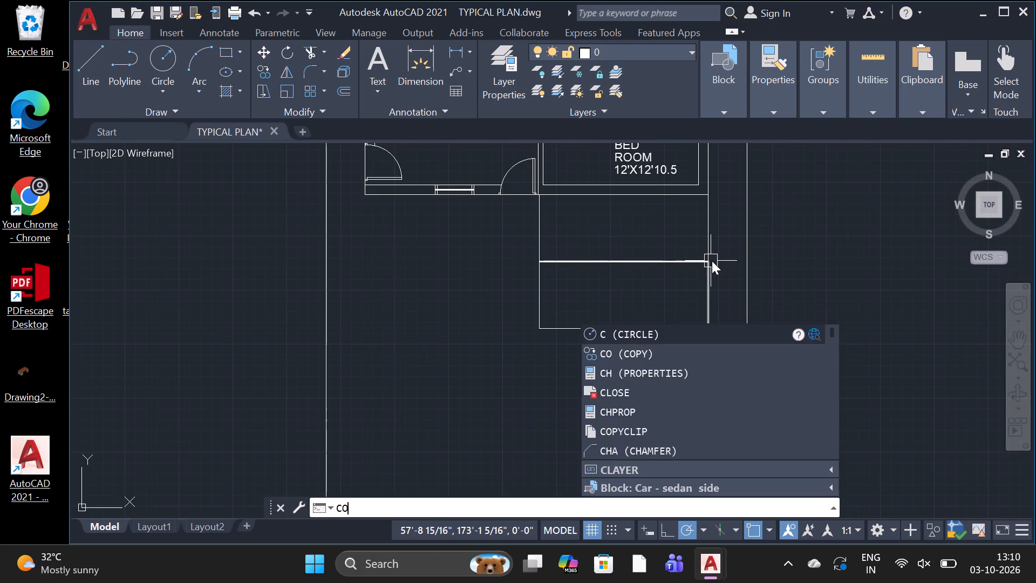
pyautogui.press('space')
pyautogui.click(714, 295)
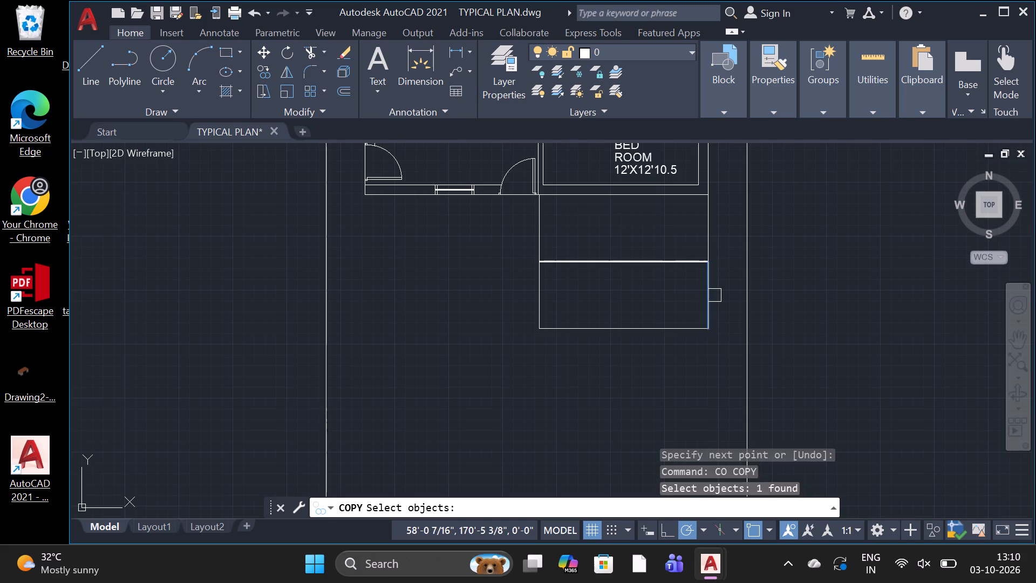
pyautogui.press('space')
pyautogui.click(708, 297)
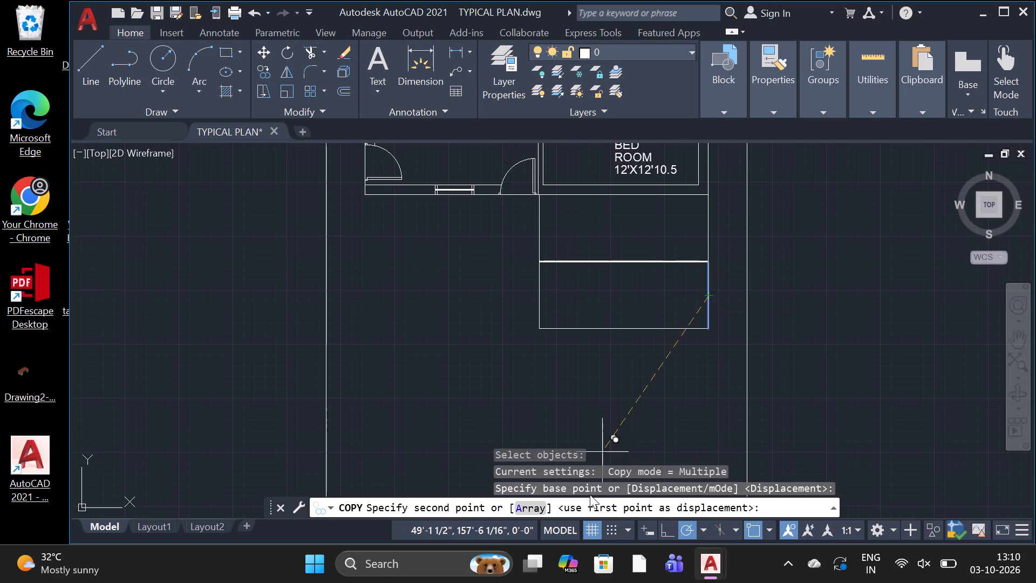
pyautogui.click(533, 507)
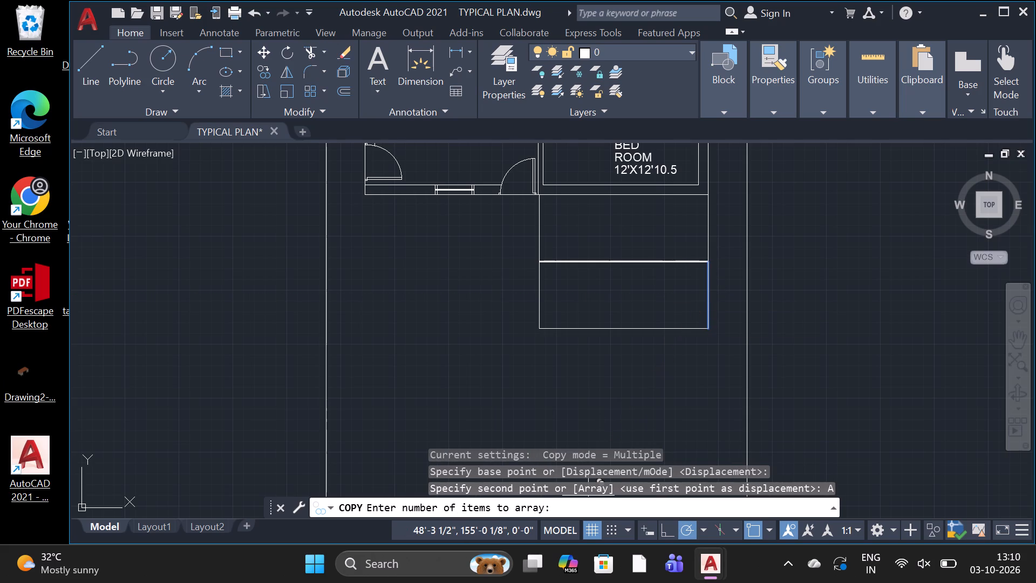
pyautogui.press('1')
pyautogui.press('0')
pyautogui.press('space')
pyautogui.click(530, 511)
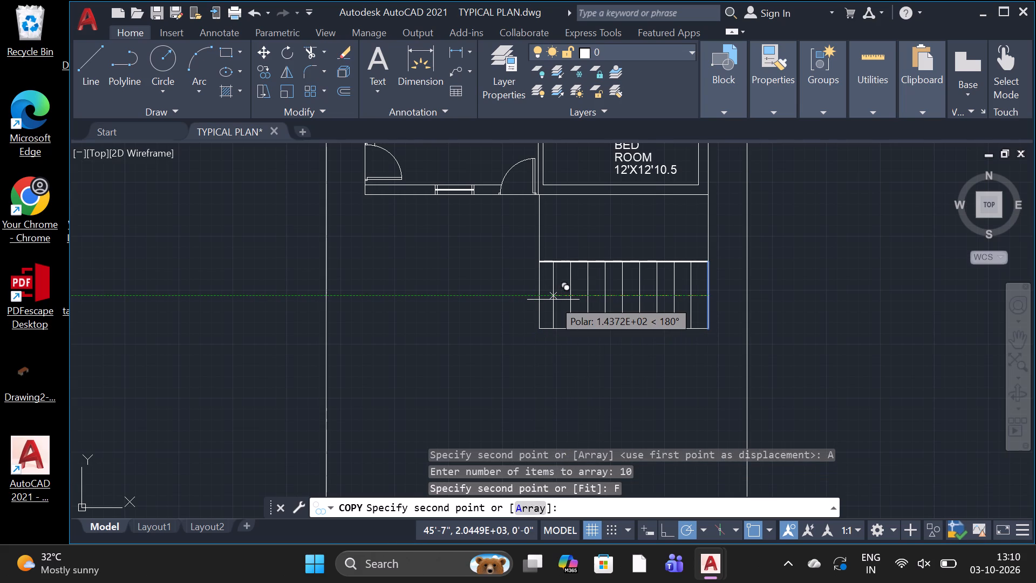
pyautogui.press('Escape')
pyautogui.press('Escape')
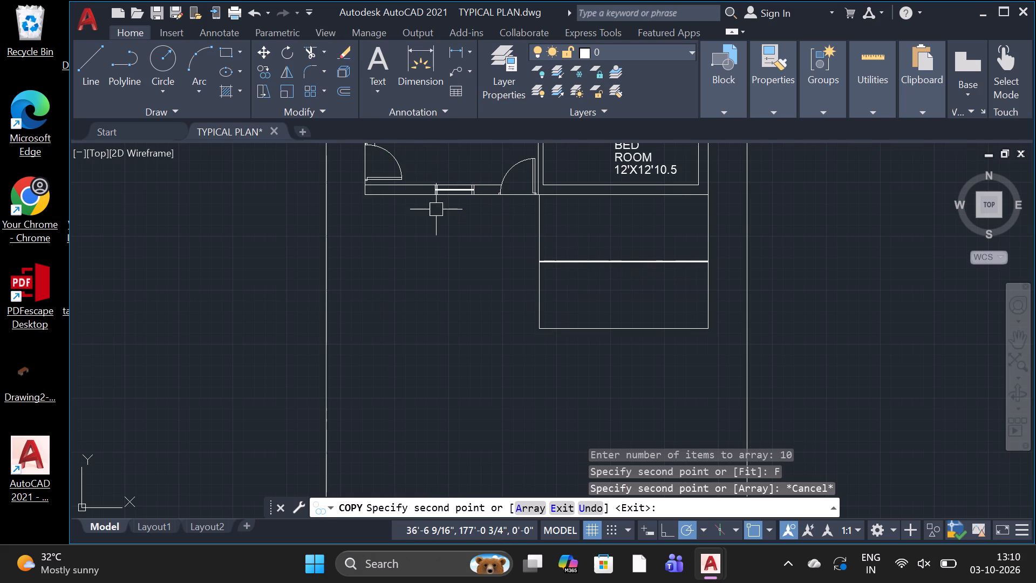
# Draw a line about 4'-0" leftward along the rectangle's bottom edge from its lower-right corner, continuing straight up to the house's bottom wall line.
pyautogui.click(95, 89)
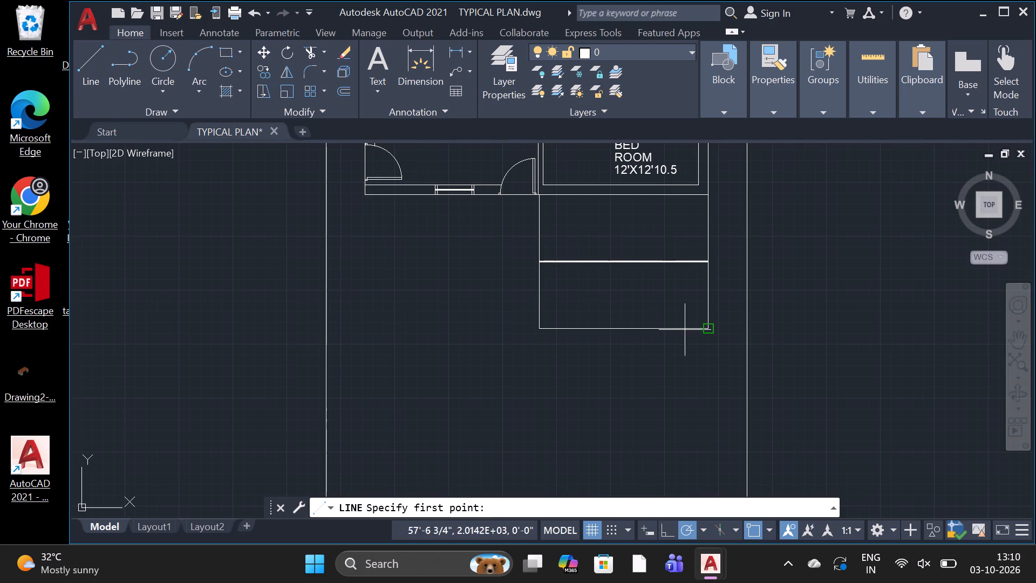
pyautogui.moveTo(706, 326); pyautogui.dragTo(695, 326)
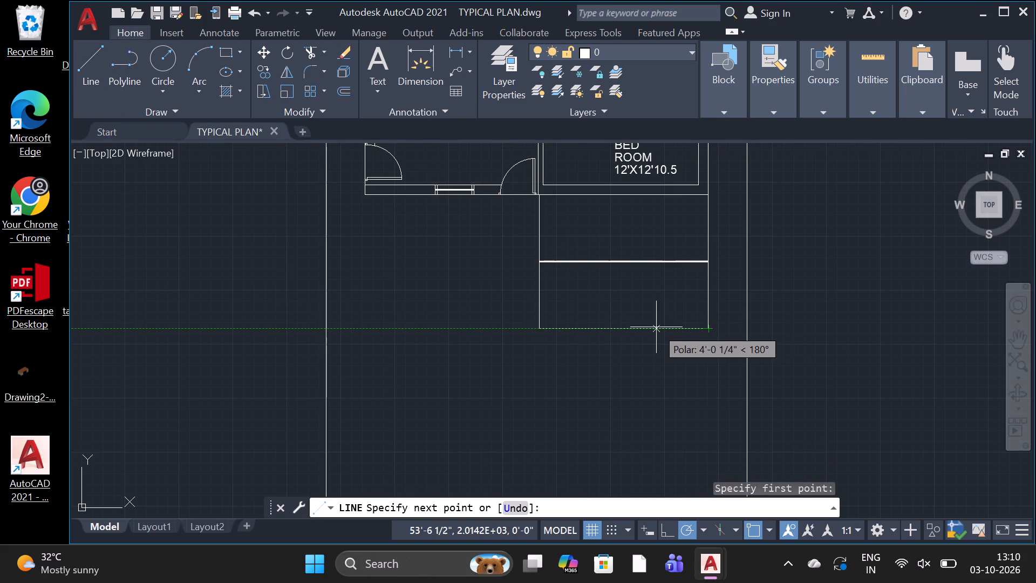
pyautogui.click(656, 327)
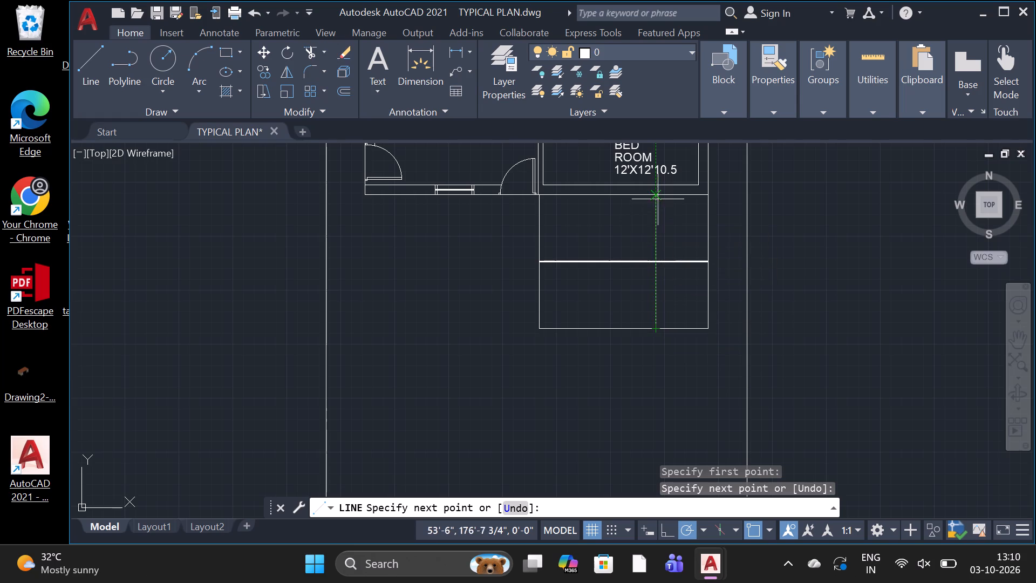
pyautogui.click(656, 199)
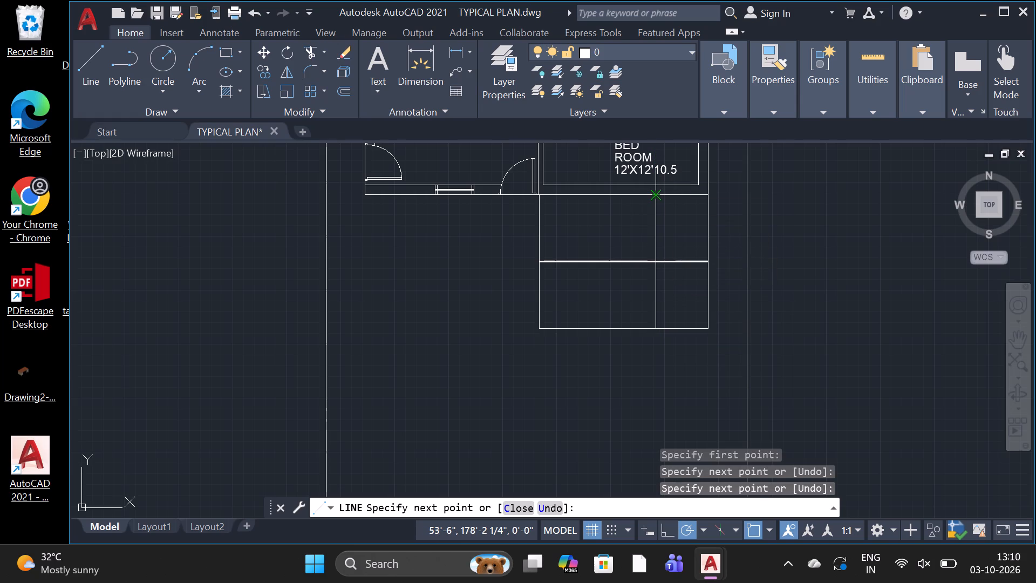
pyautogui.press('space')
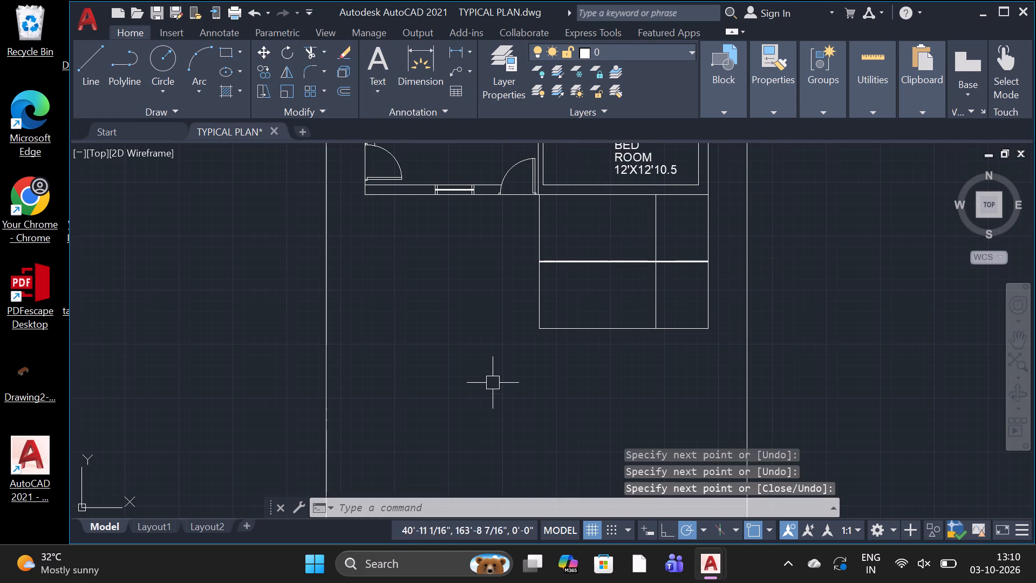
# Draw a separate line over the new vertical's lower half, from the rectangle's bottom edge up to the dividing lines.
pyautogui.click(102, 82)
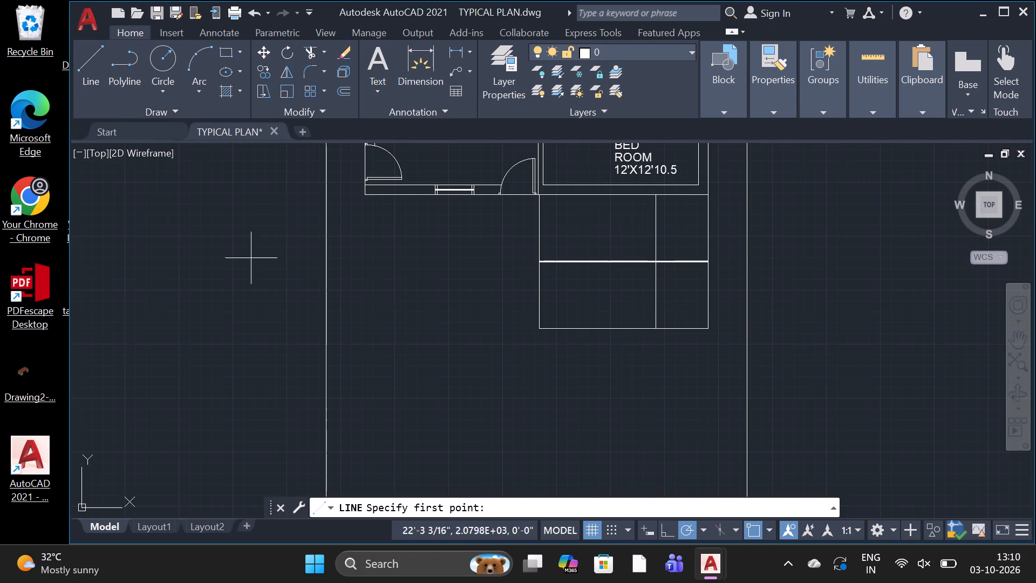
pyautogui.click(653, 333)
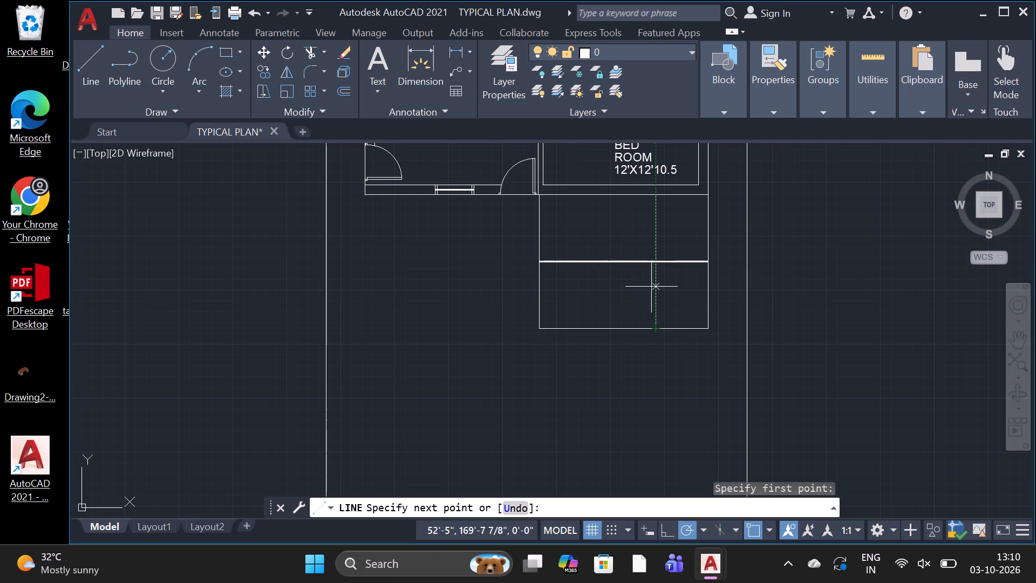
pyautogui.click(658, 264)
pyautogui.press('space')
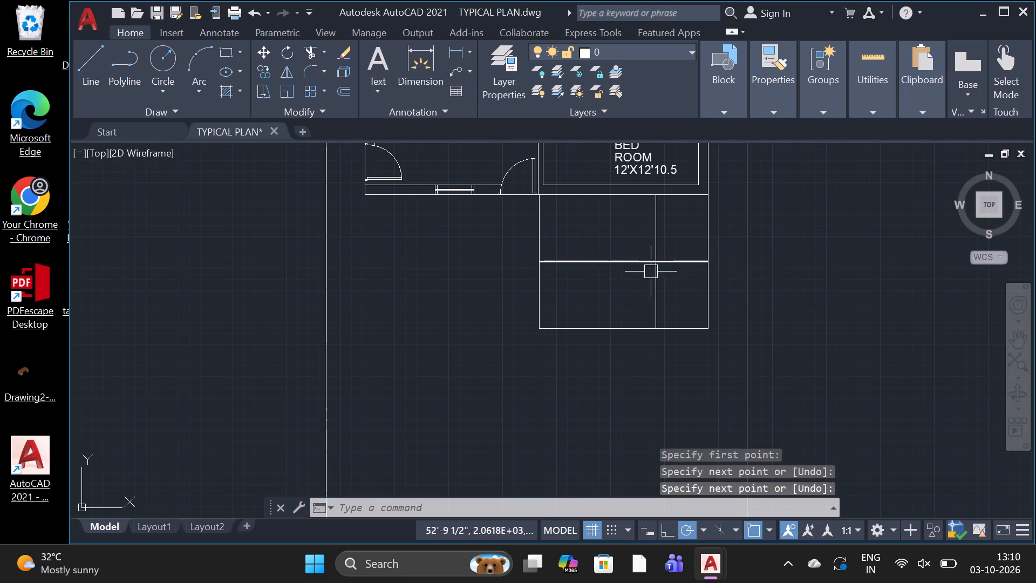
# Copy the short lower vertical line as a fitted array of 10 items, ending at the rectangle's left side, to form stair treads.
pyautogui.press('c')
pyautogui.write('O')
pyautogui.press('space')
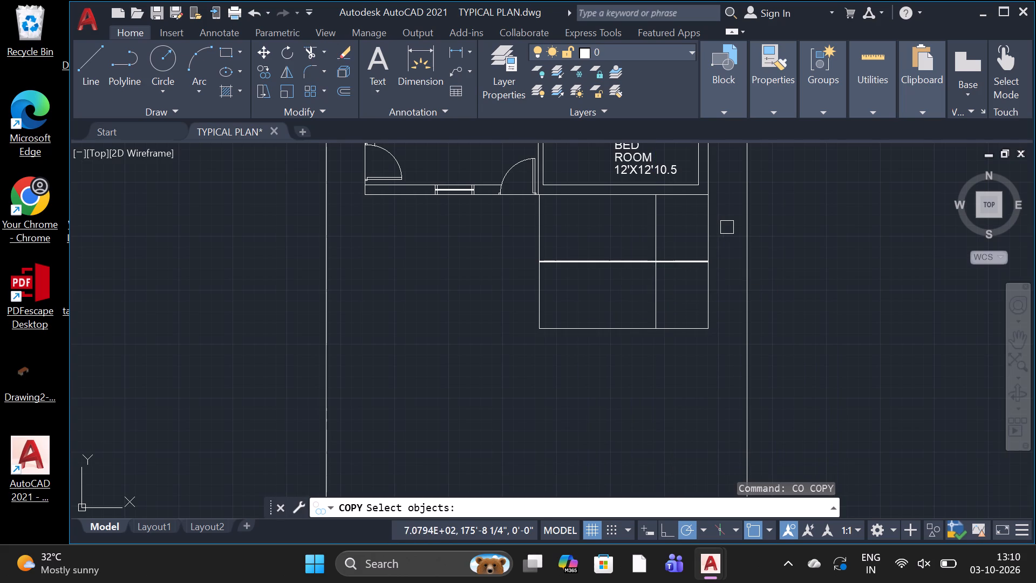
pyautogui.click(658, 313)
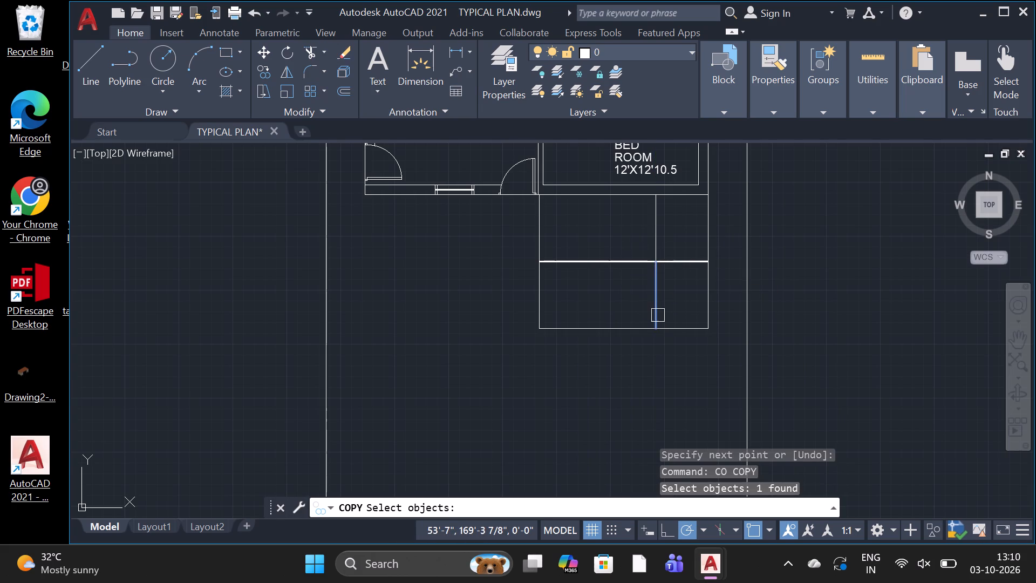
pyautogui.press('space')
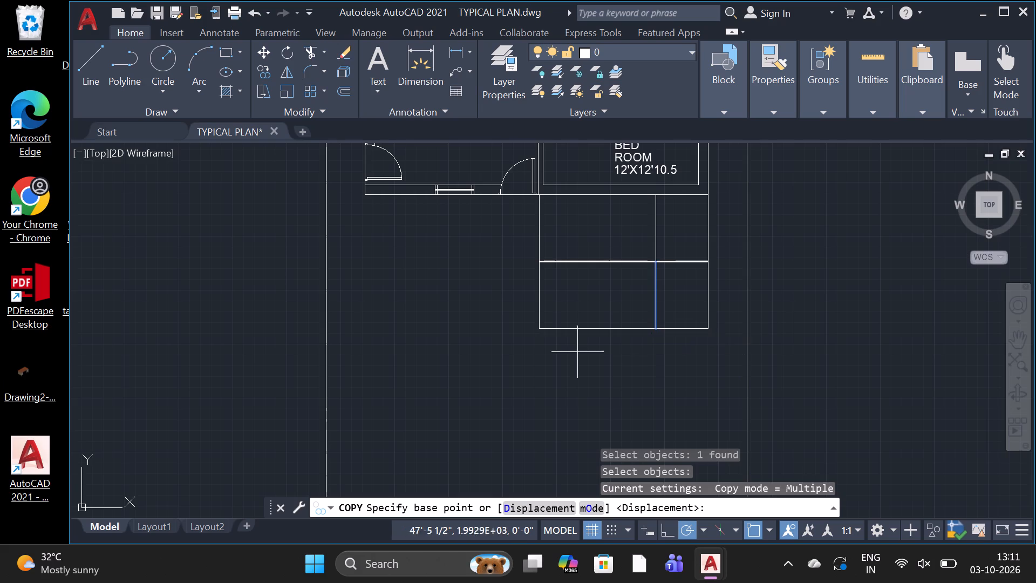
pyautogui.click(656, 297)
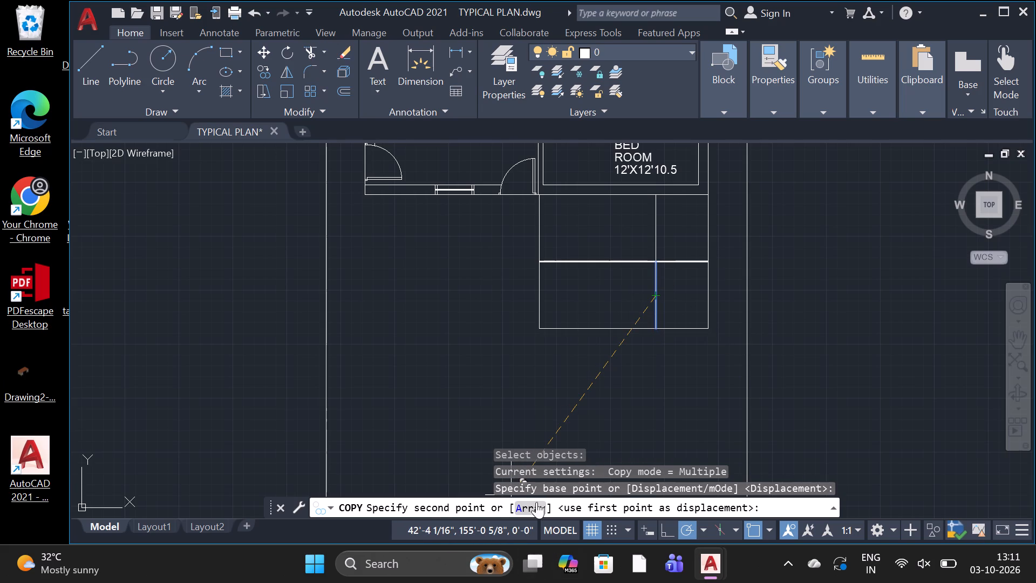
pyautogui.click(529, 504)
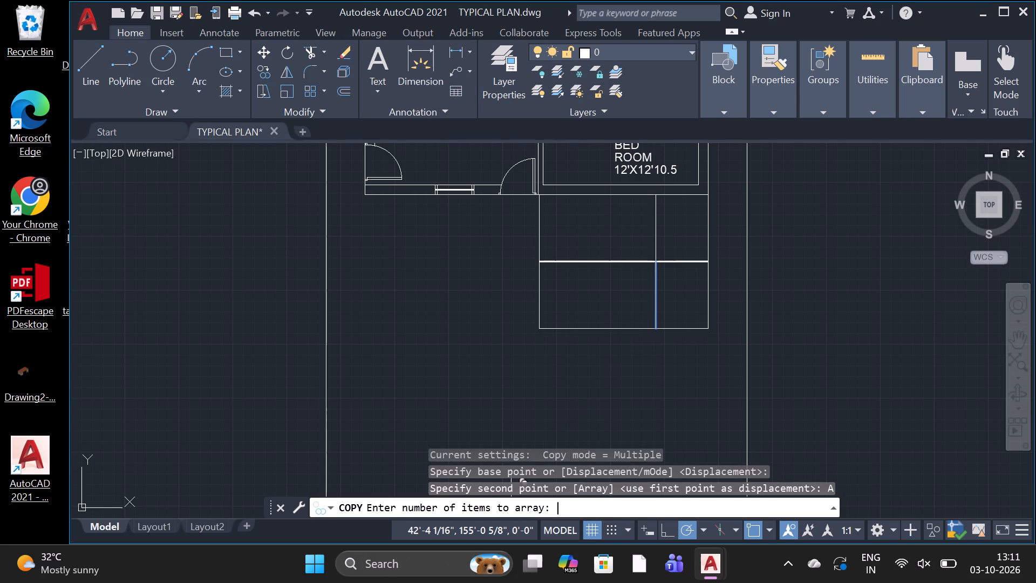
pyautogui.press('1')
pyautogui.press('0')
pyautogui.press('space')
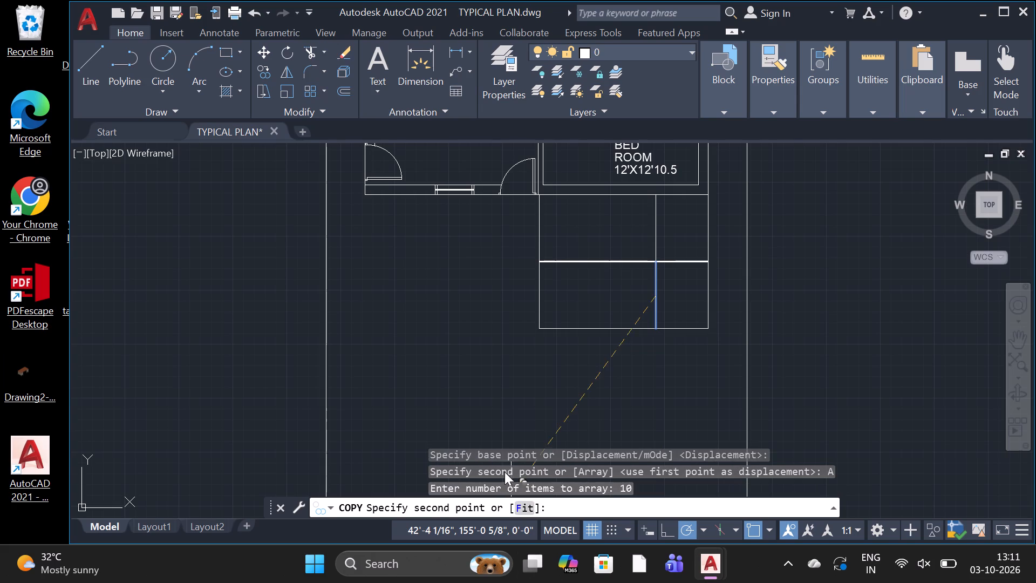
pyautogui.click(532, 506)
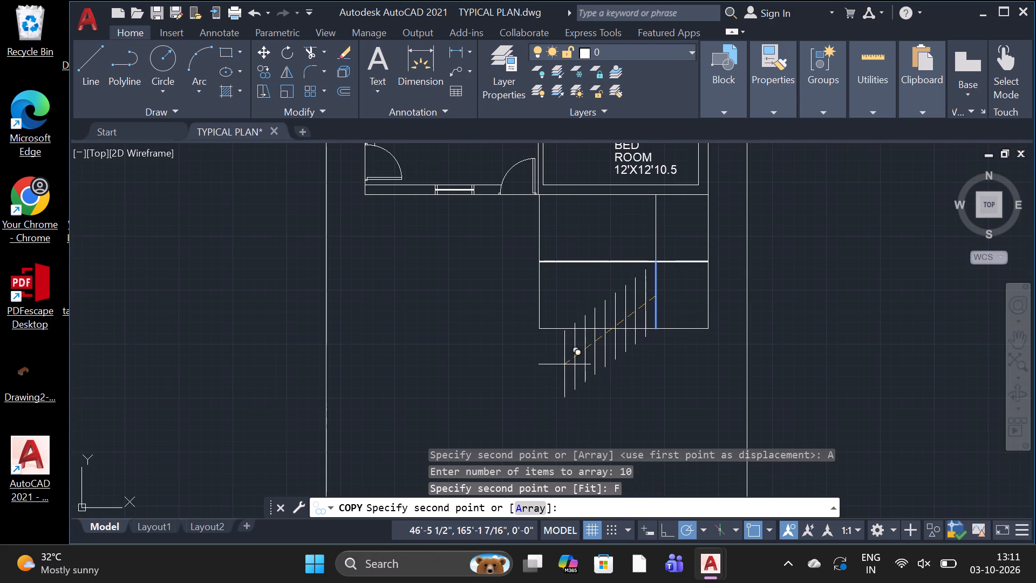
pyautogui.click(535, 291)
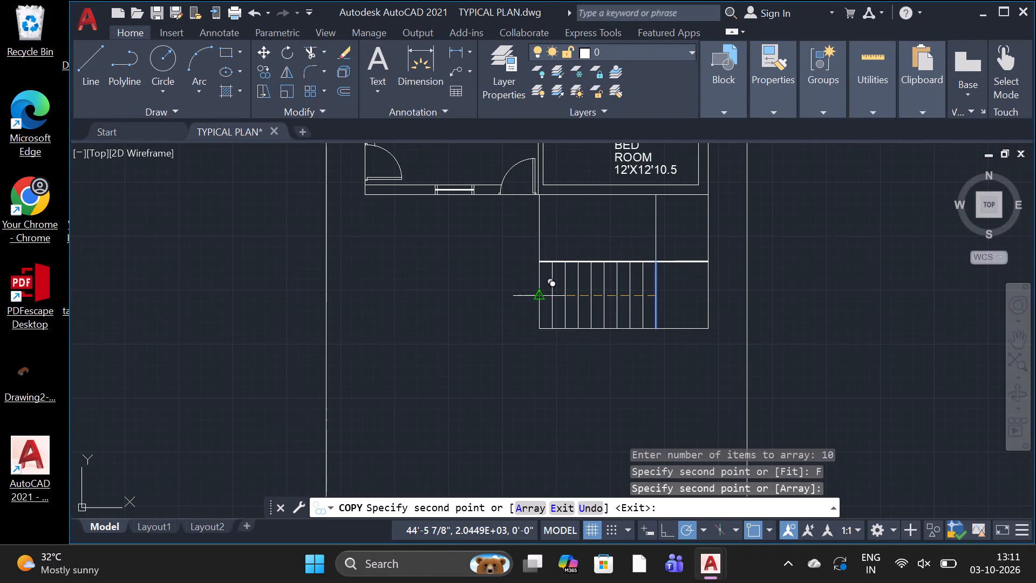
pyautogui.press('space')
# Mirror the lower flight's treads about the lower dividing line's level to form the upper flight, keeping the source objects.
pyautogui.write('MI')
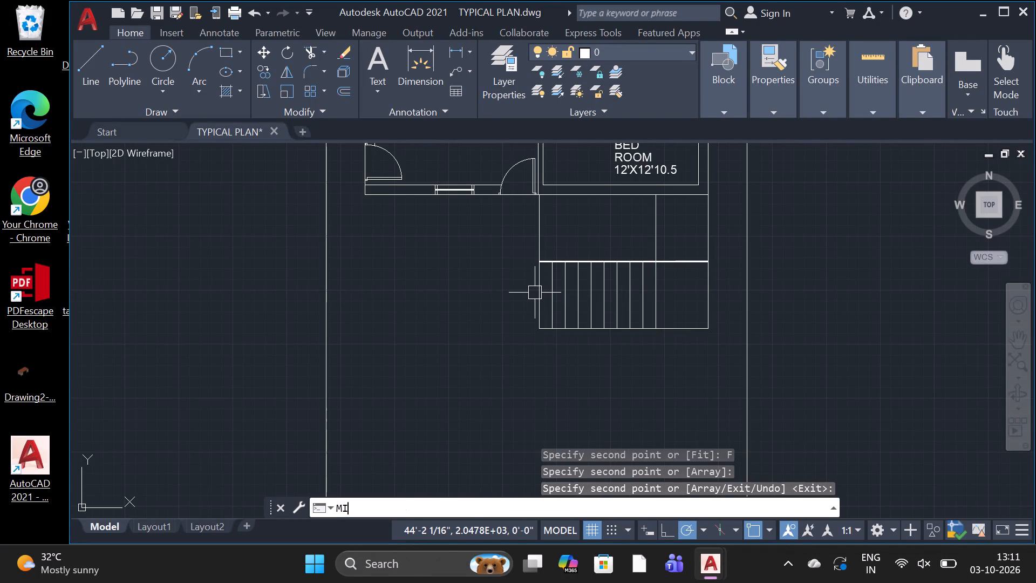
pyautogui.press('space')
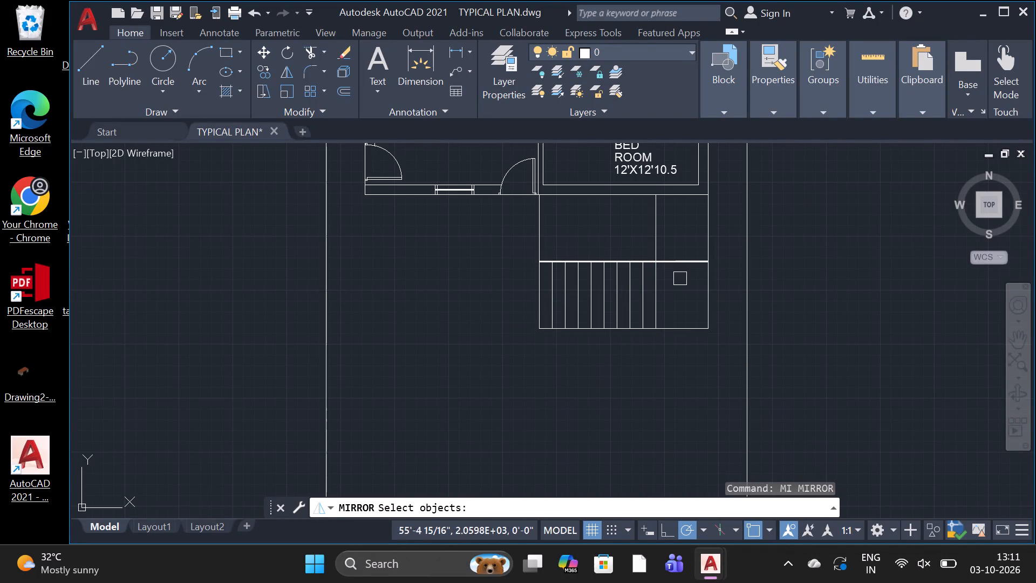
pyautogui.click(649, 248)
pyautogui.click(655, 249)
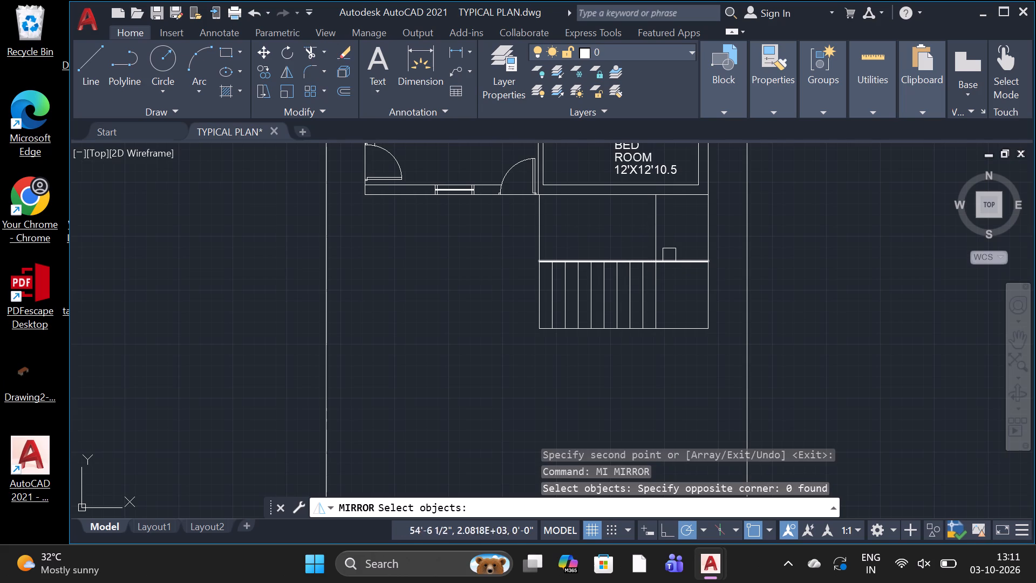
pyautogui.click(667, 254)
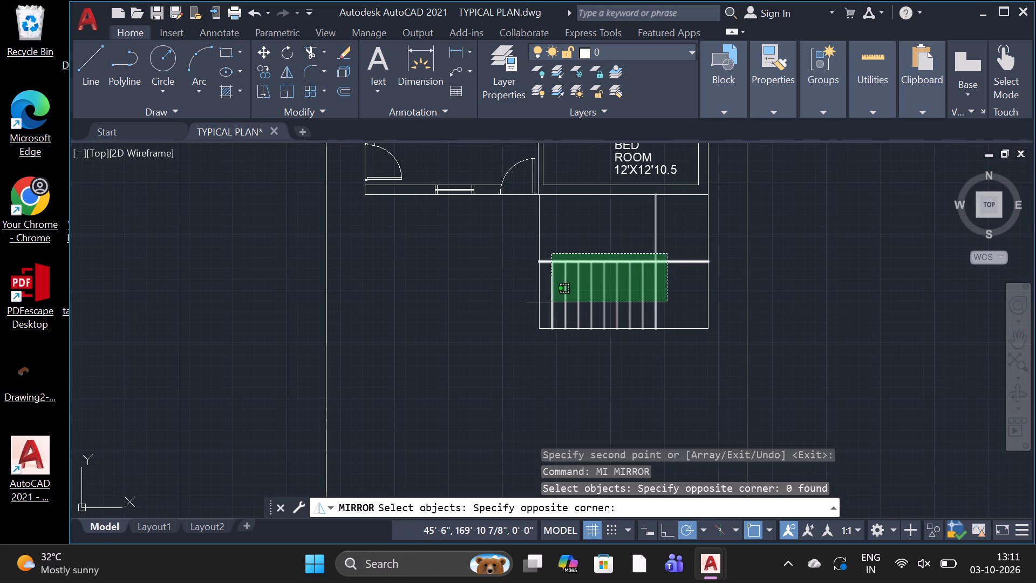
pyautogui.click(524, 321)
pyautogui.press('space')
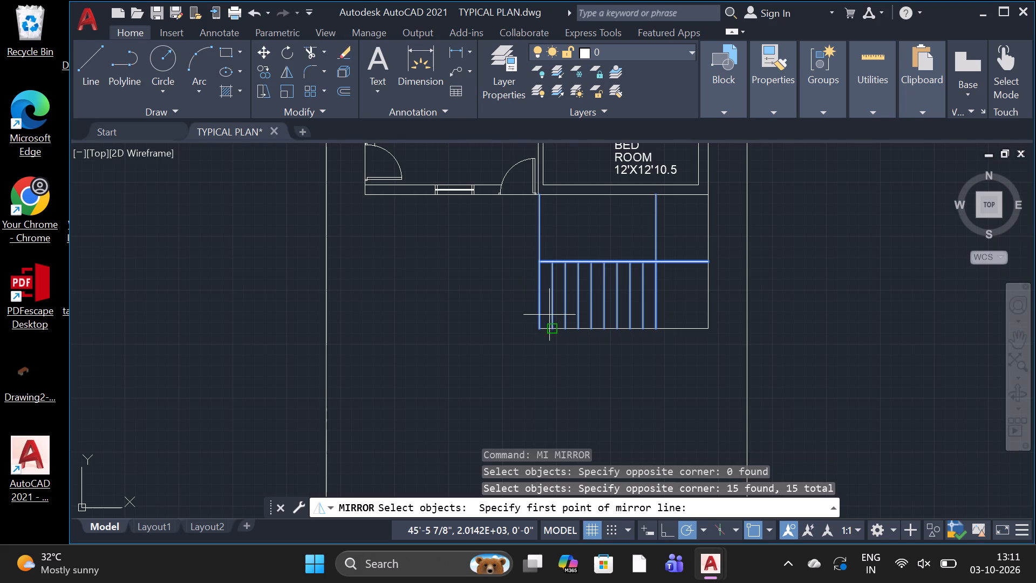
pyautogui.click(536, 265)
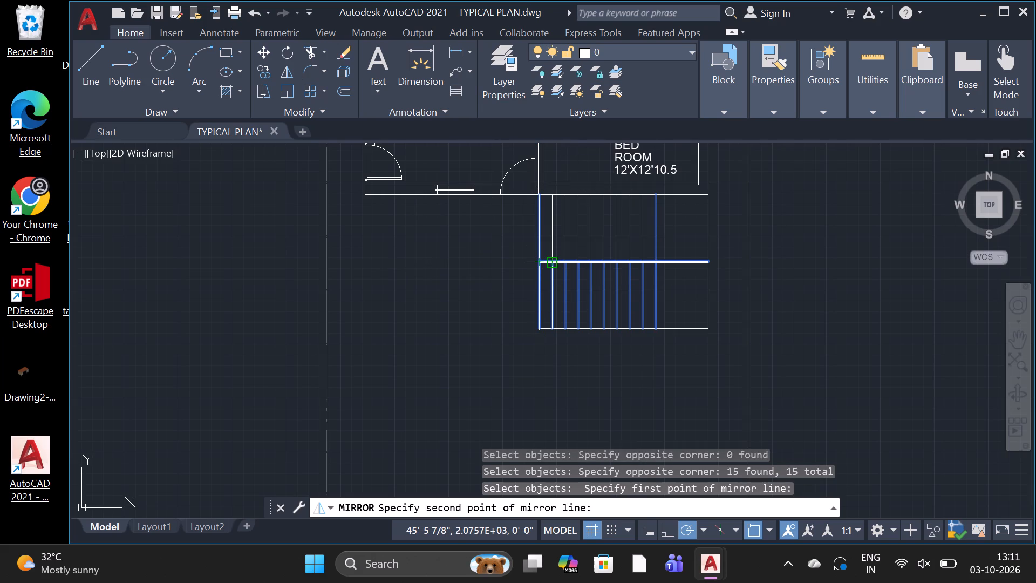
pyautogui.click(554, 262)
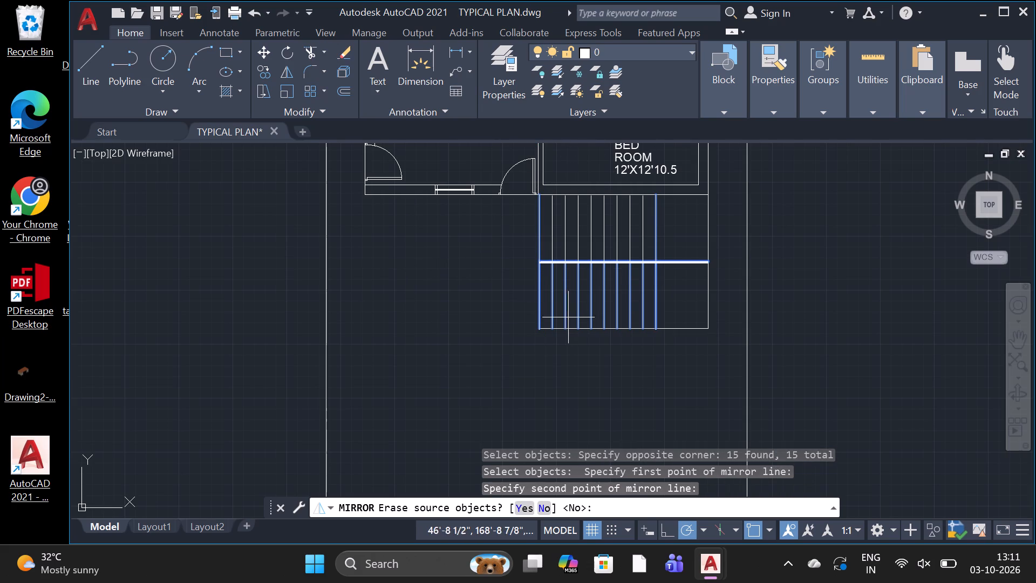
pyautogui.press('space')
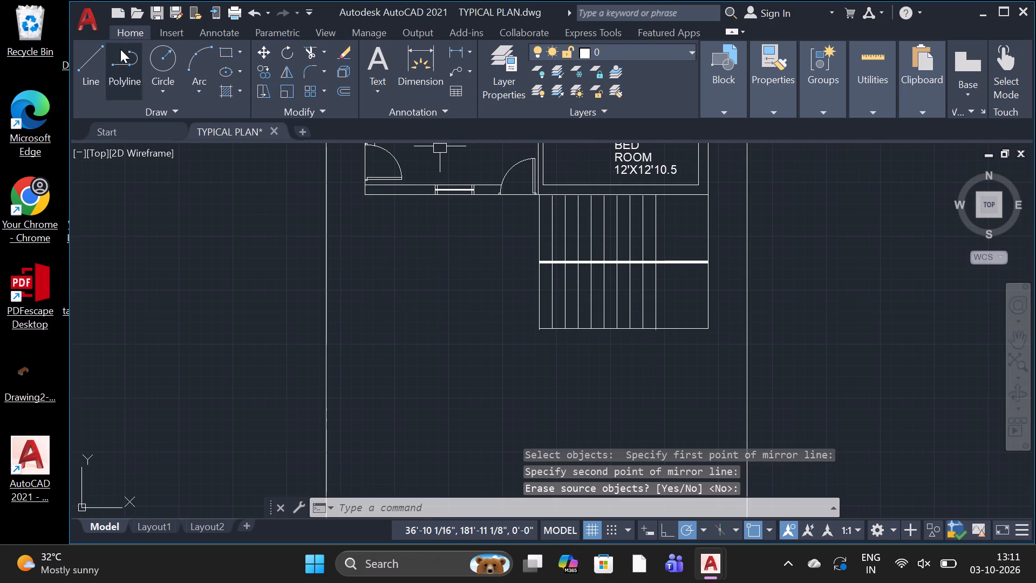
# Draw the stair direction line from the upper flight's left midpoint: about 11'-2" right, 4'-8" down, and back left to the second tread from the left.
pyautogui.moveTo(85, 50); pyautogui.dragTo(80, 49)
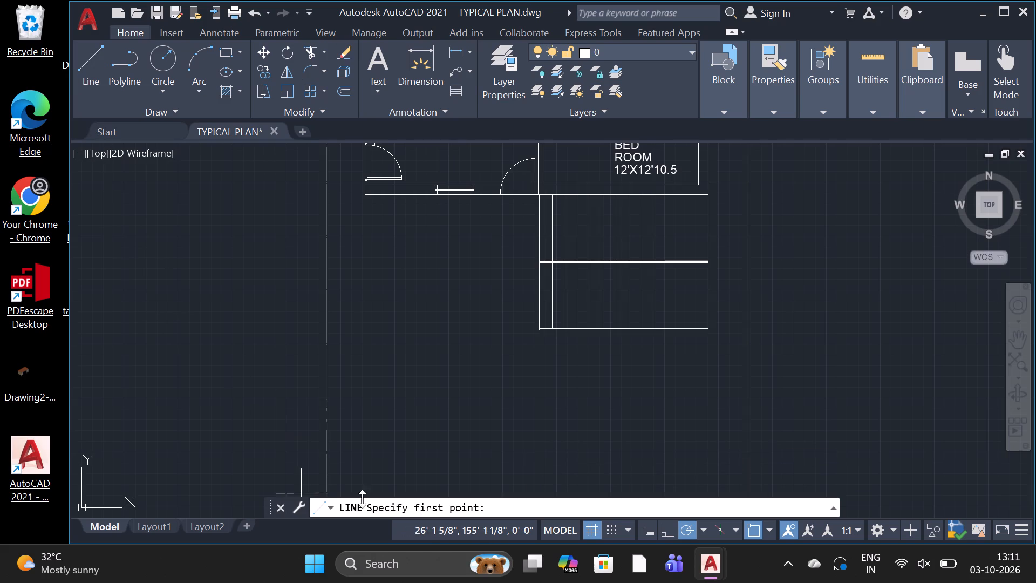
pyautogui.click(537, 226)
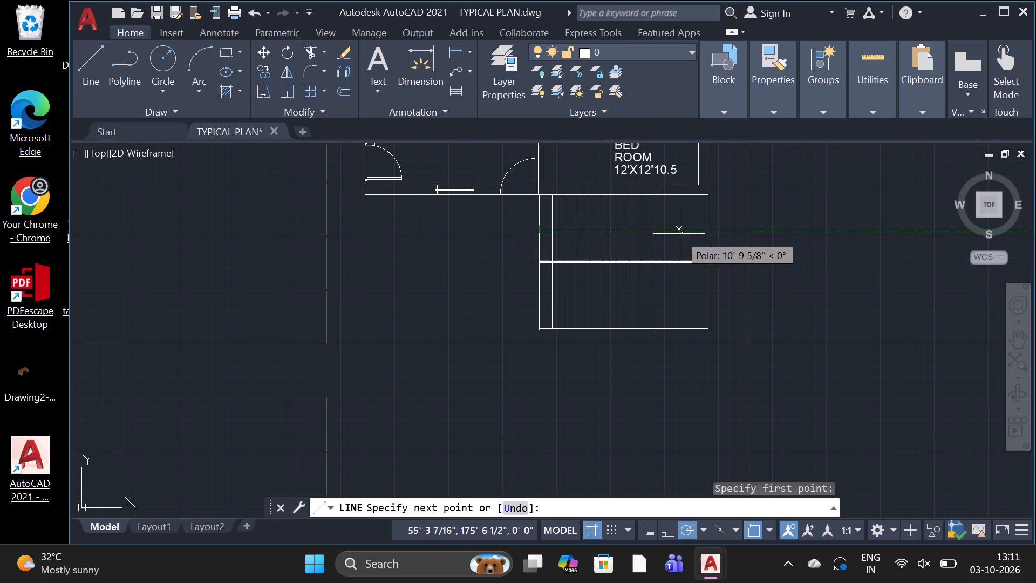
pyautogui.click(684, 235)
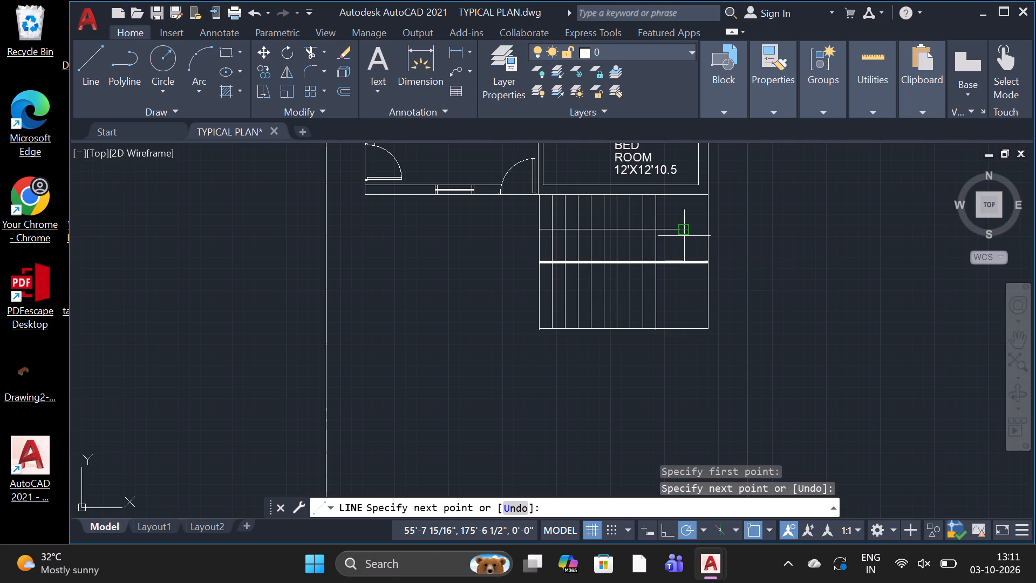
pyautogui.click(679, 290)
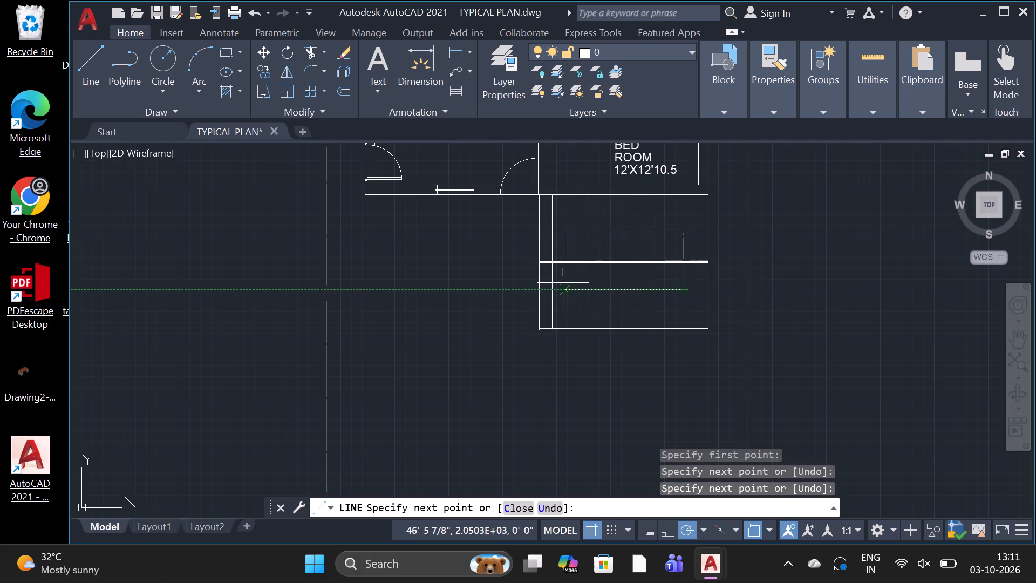
pyautogui.click(576, 292)
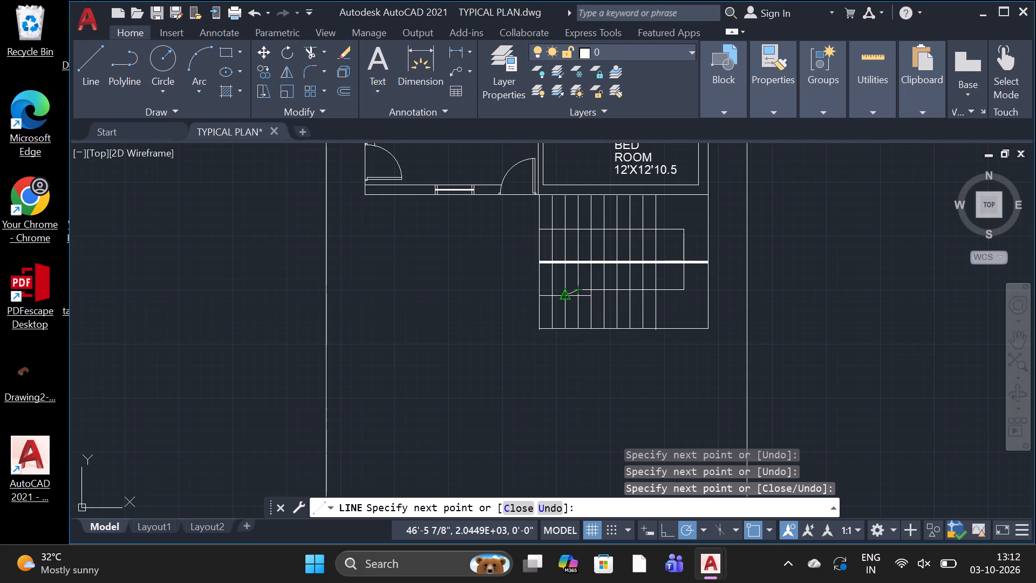
pyautogui.click(558, 289)
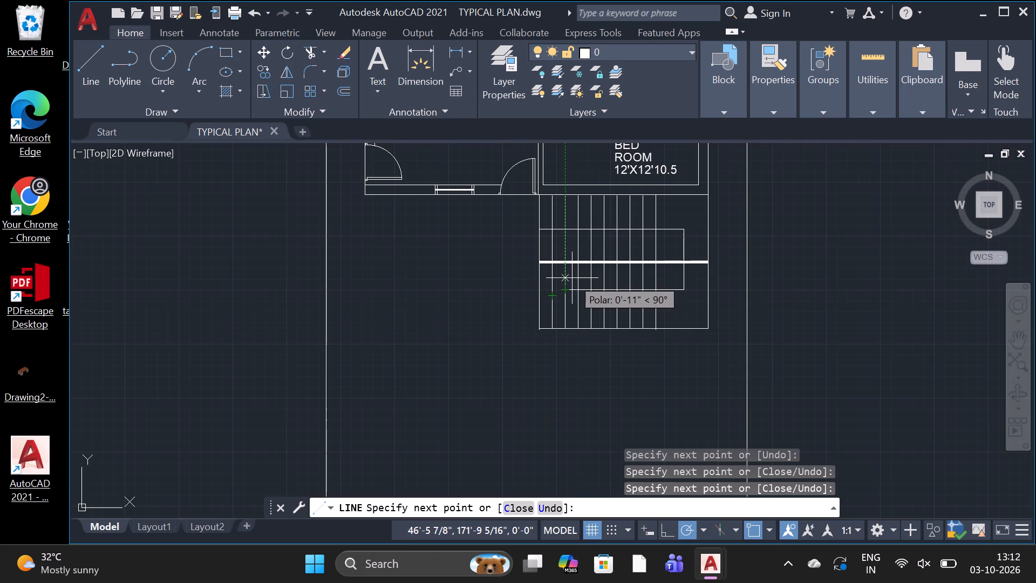
# Add an open arrowhead of two short slanted lines at the direction line's left end on the lower flight.
pyautogui.scroll(3, 572, 281)
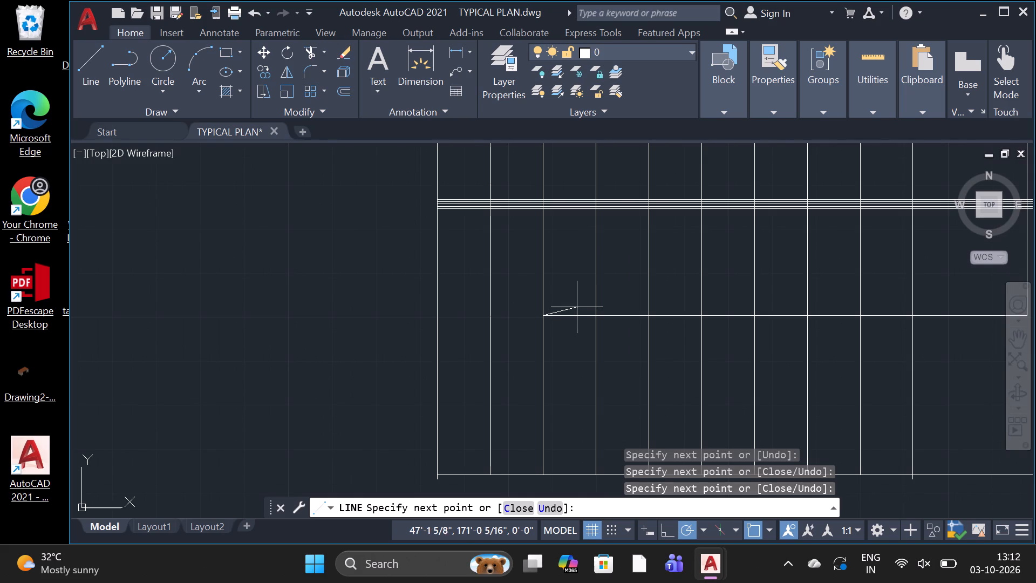
pyautogui.click(578, 291)
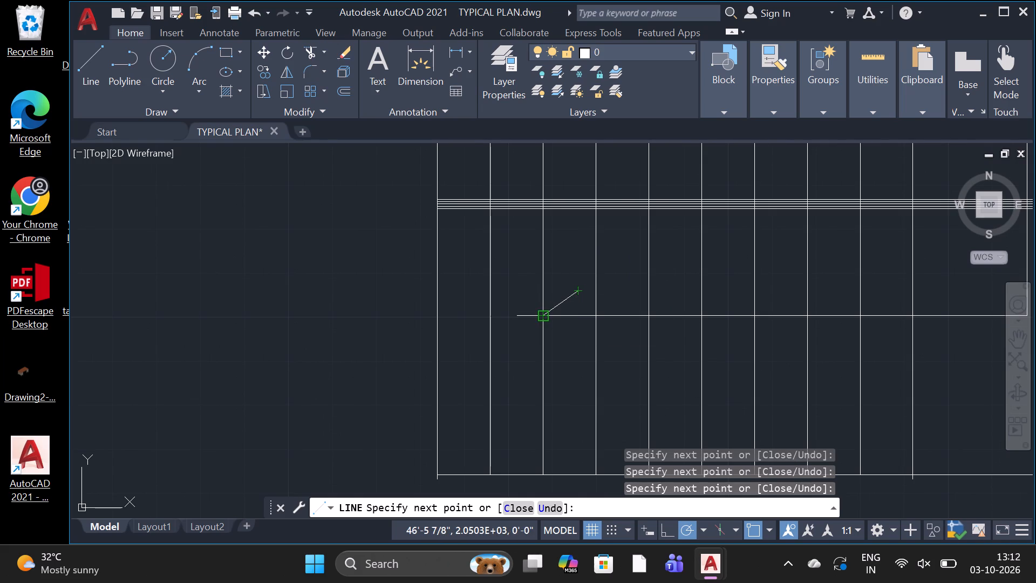
pyautogui.click(542, 320)
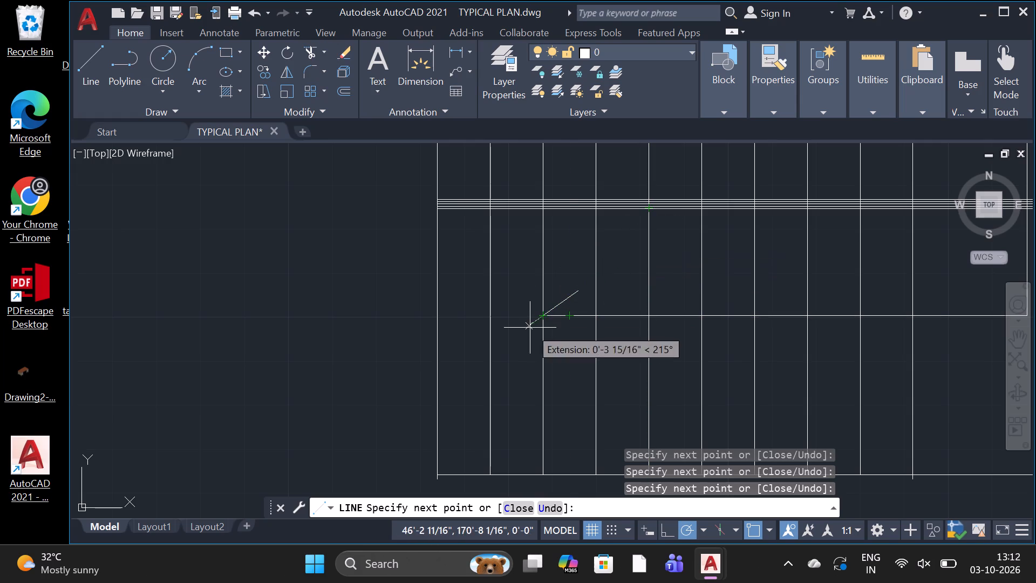
pyautogui.click(577, 350)
pyautogui.press('space')
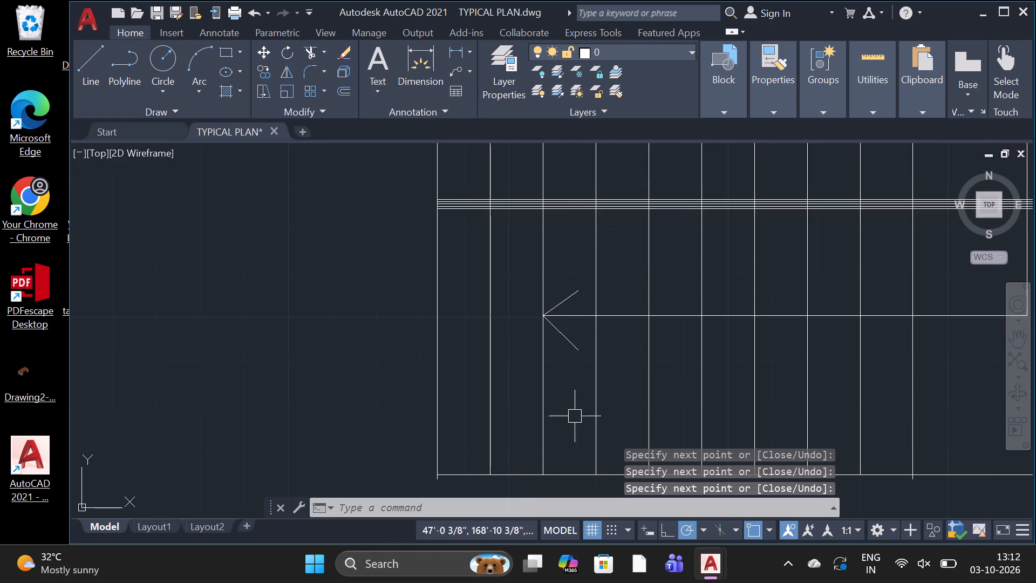
# Draw connected lines from the house's lower-left corner to the left site boundary, down to stair-bottom level, and across to the staircase's bottom edge.
pyautogui.scroll(-2, 664, 304)
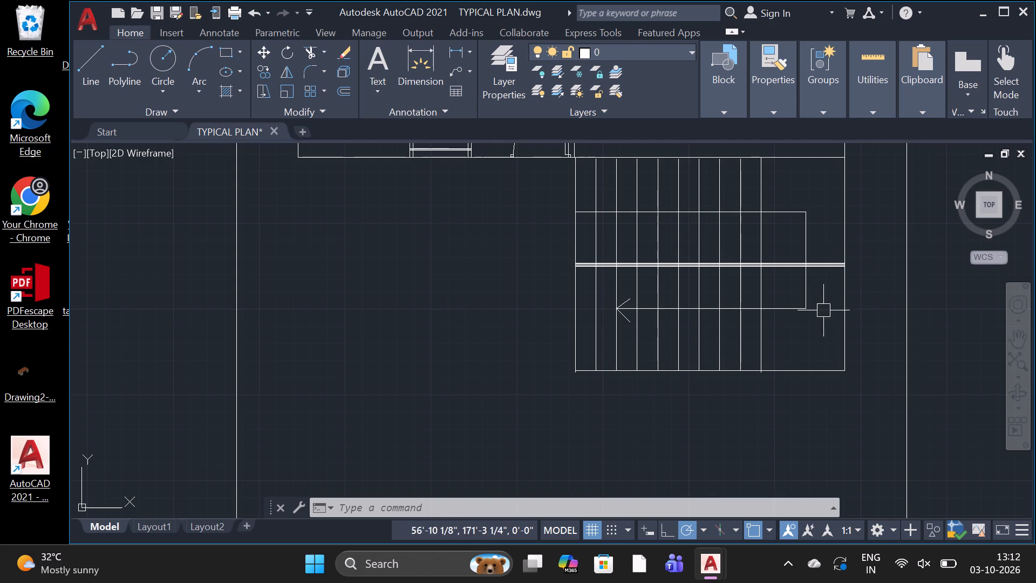
pyautogui.scroll(-2, 1026, 391)
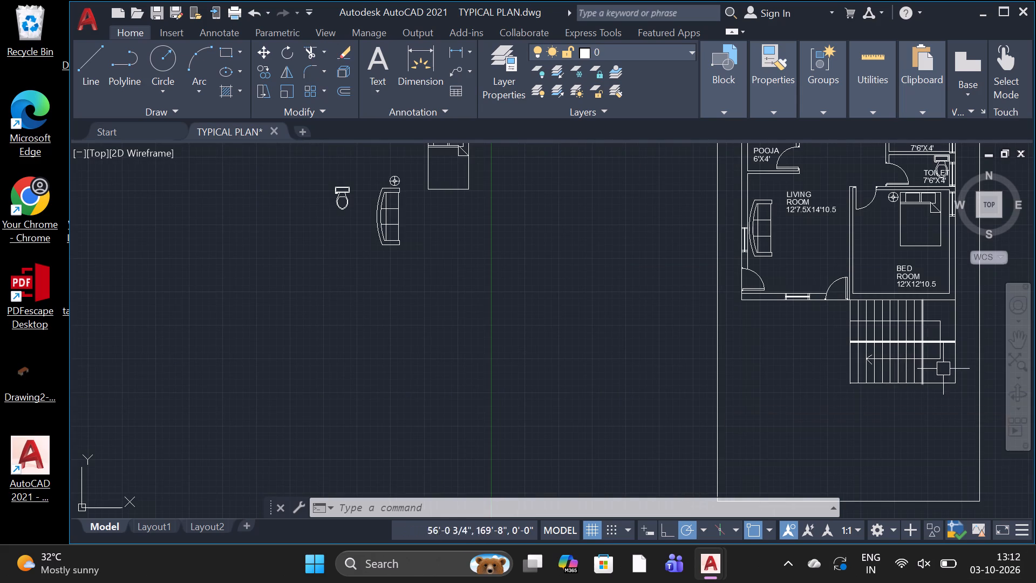
pyautogui.scroll(-1, 874, 457)
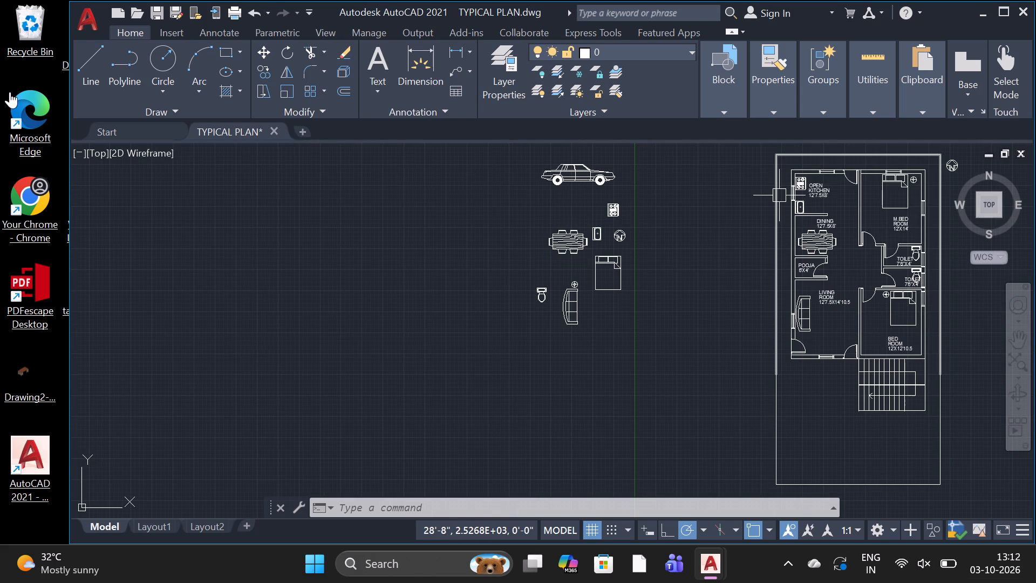
pyautogui.click(103, 71)
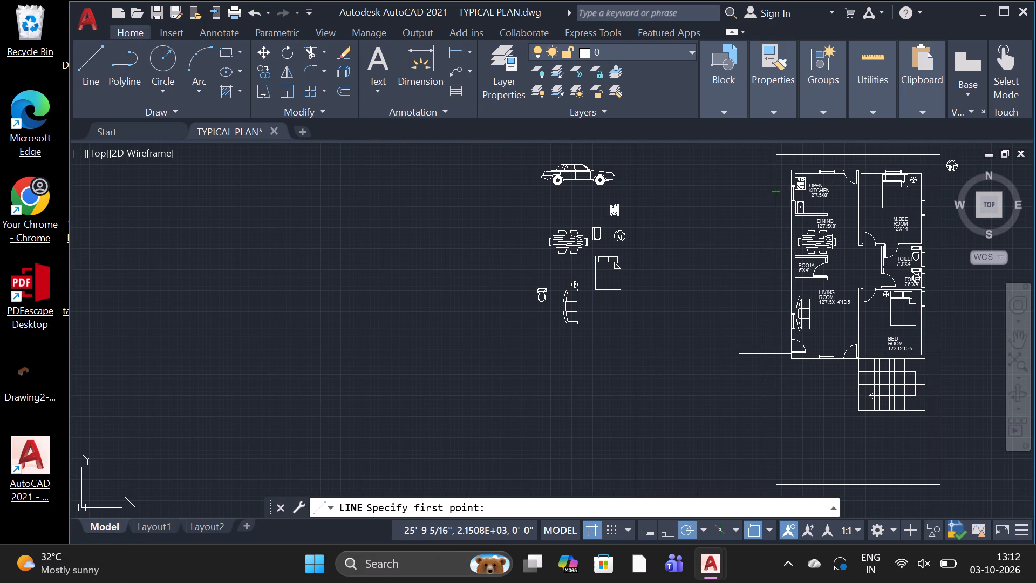
pyautogui.scroll(2, 761, 370)
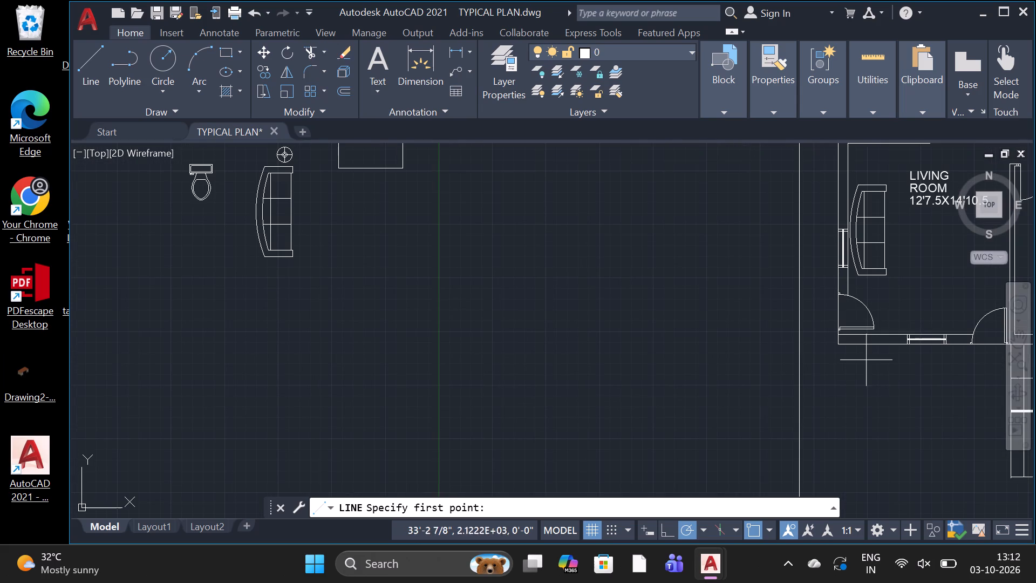
pyautogui.click(837, 344)
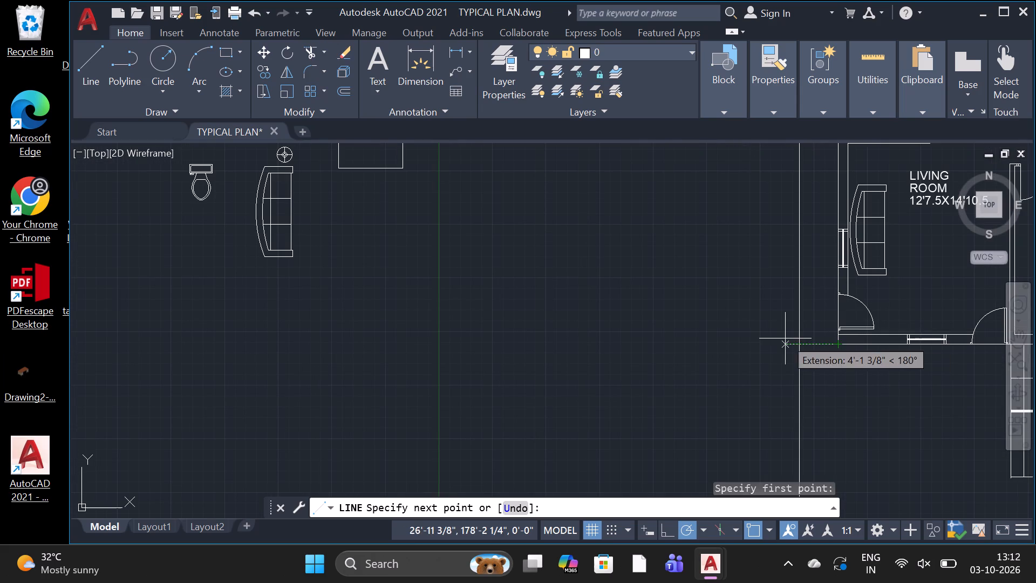
pyautogui.click(785, 338)
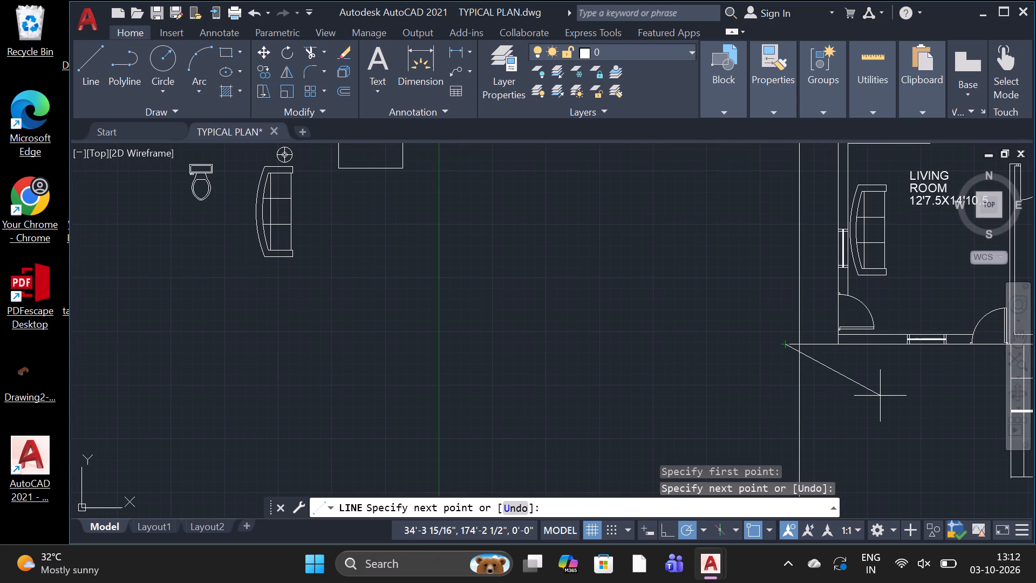
pyautogui.hotkey('ctrl', 'z')
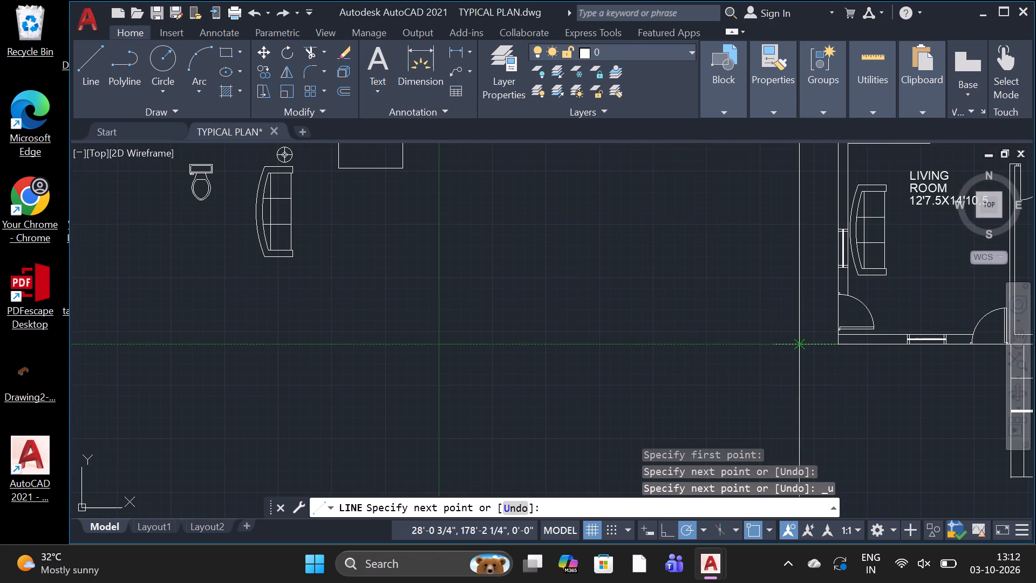
pyautogui.click(805, 352)
pyautogui.scroll(-2, 795, 394)
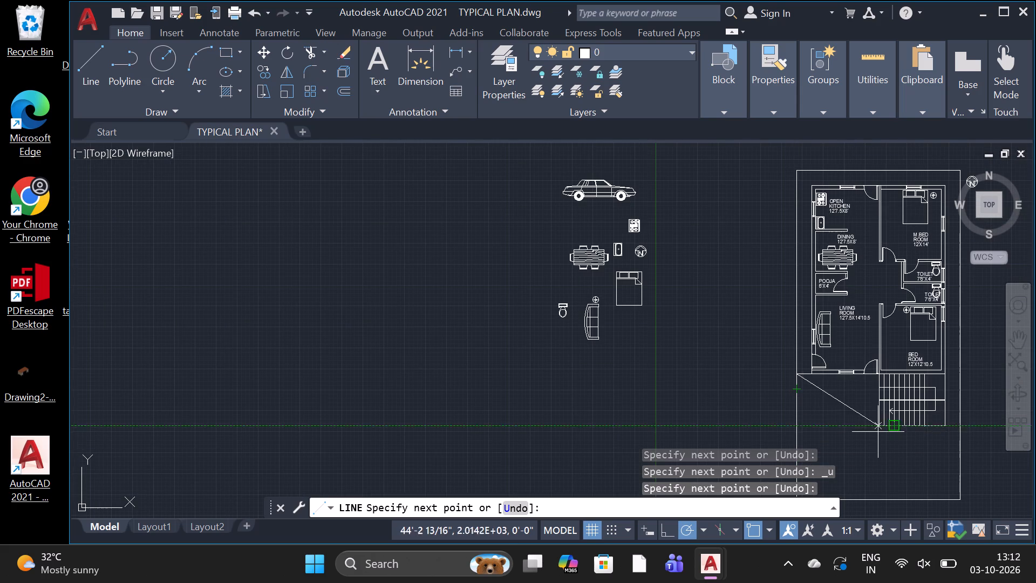
pyautogui.click(795, 426)
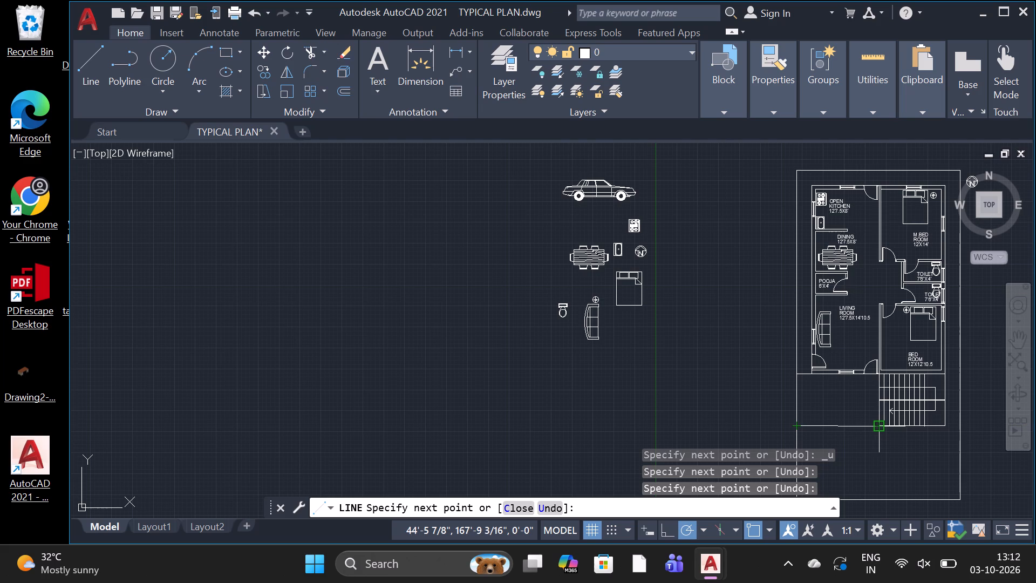
pyautogui.click(878, 424)
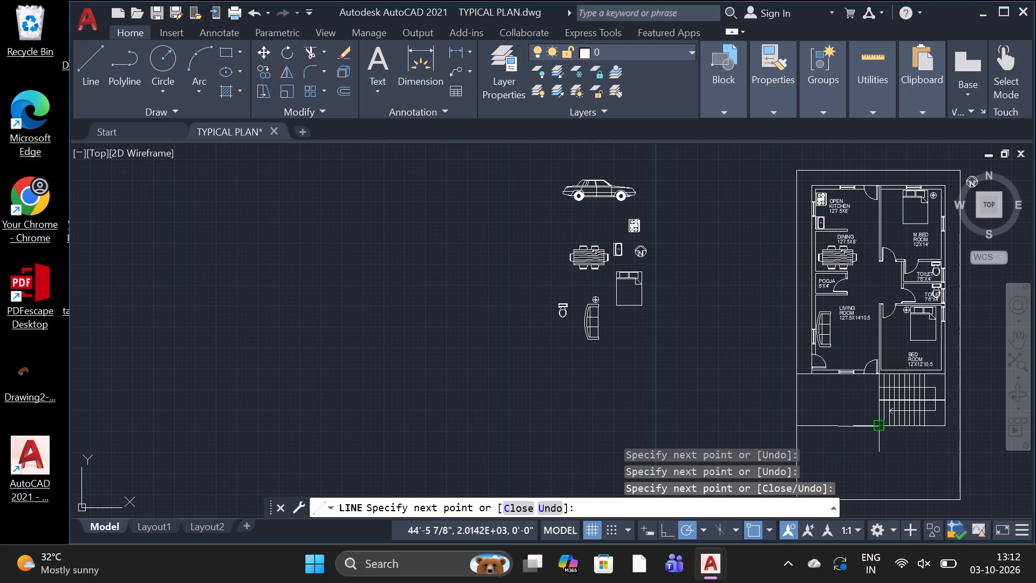
pyautogui.hotkey('ctrl', 'z')
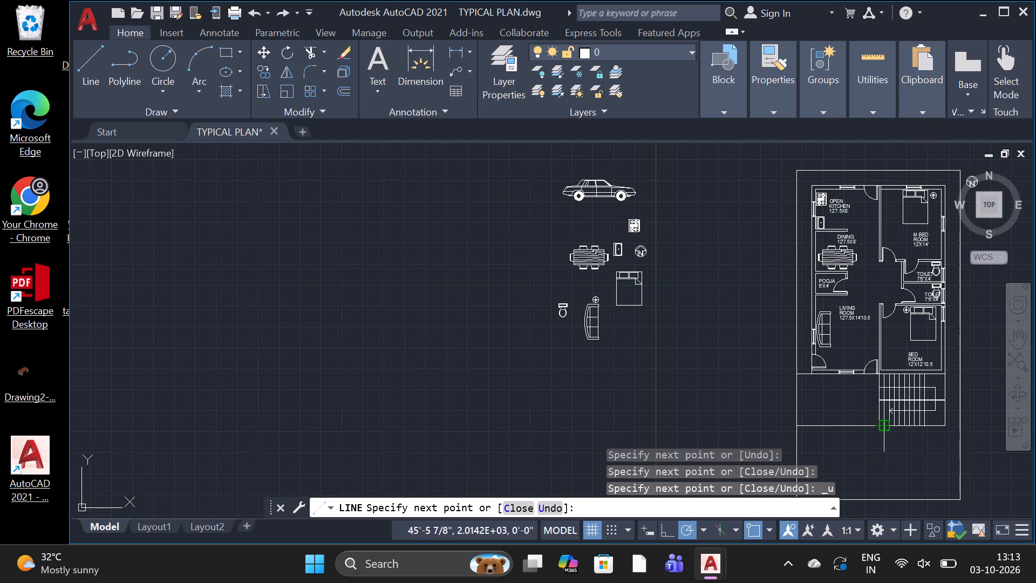
pyautogui.click(883, 429)
pyautogui.press('space')
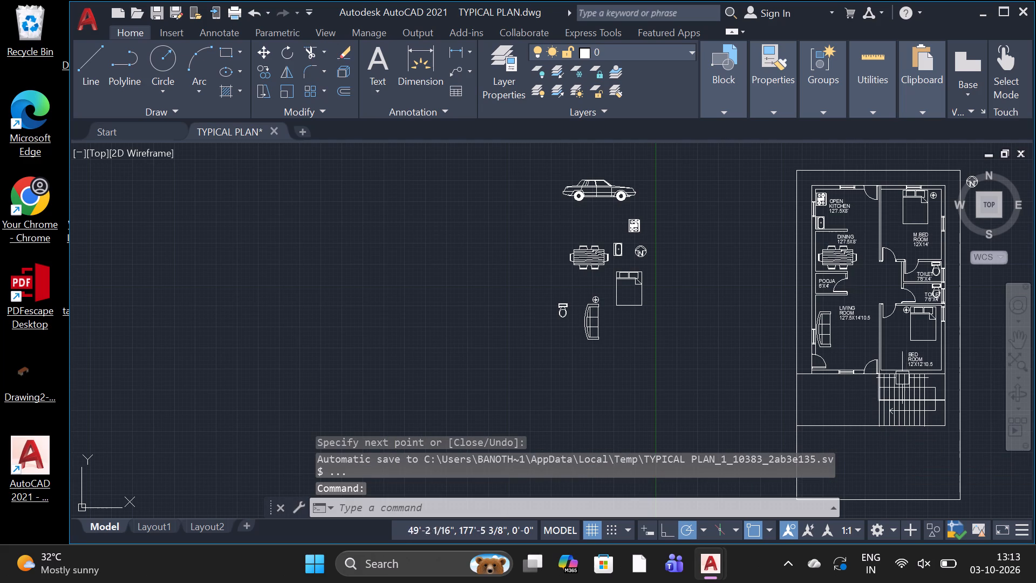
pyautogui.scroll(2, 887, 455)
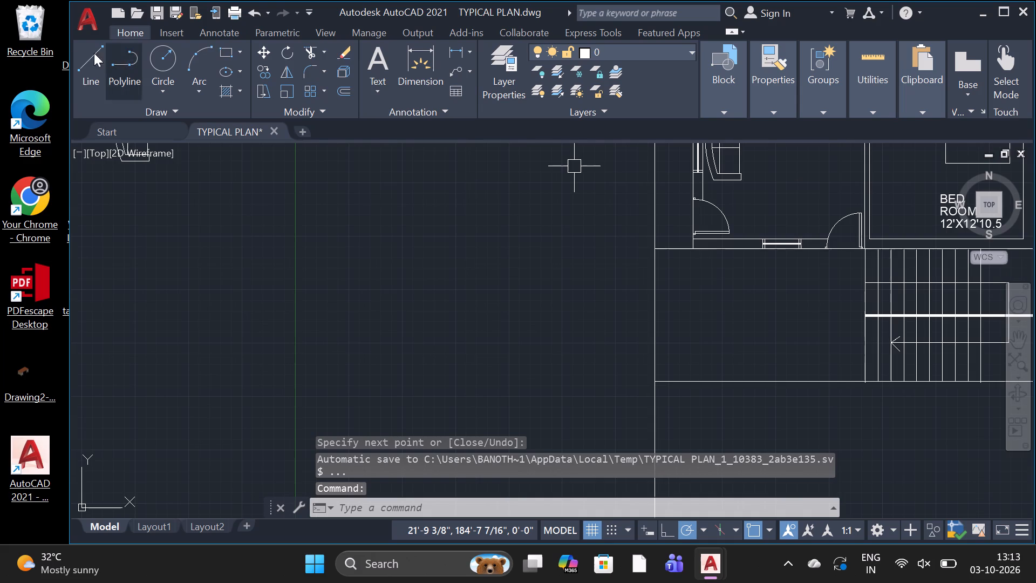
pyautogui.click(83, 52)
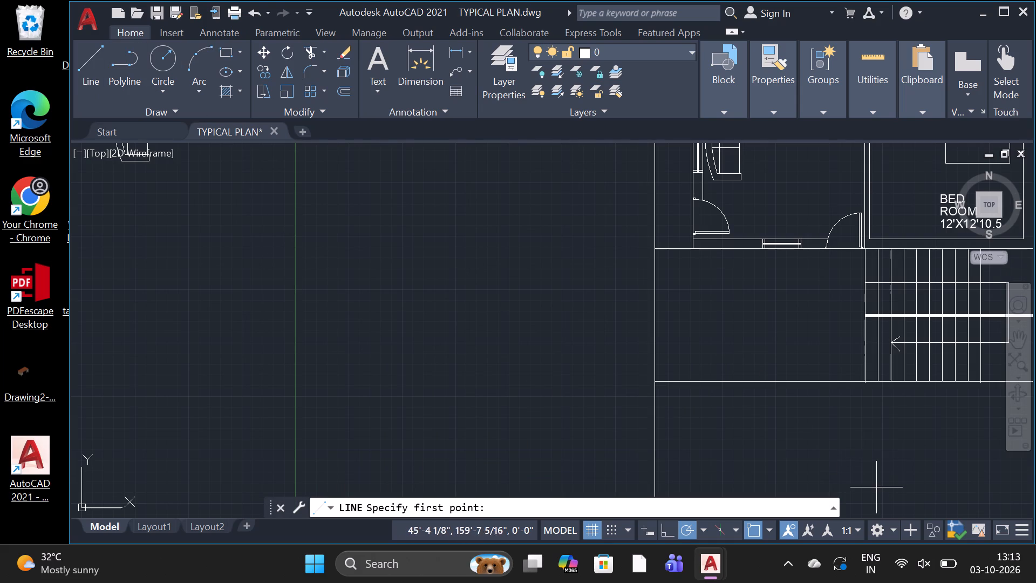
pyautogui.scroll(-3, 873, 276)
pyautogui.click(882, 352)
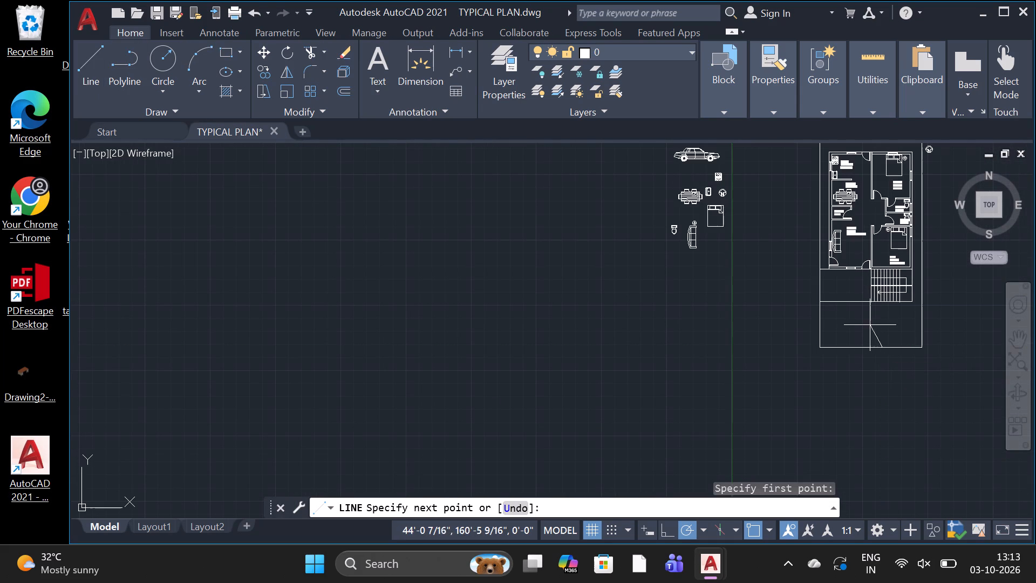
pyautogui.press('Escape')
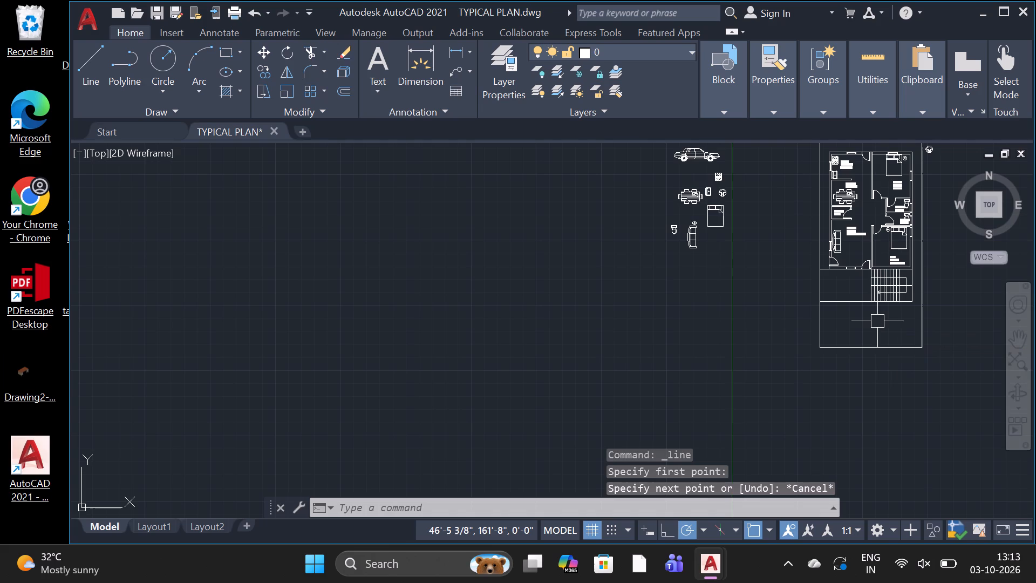
# Draw a line from the midpoint of the bottom site boundary up to the staircase's lower-left corner.
pyautogui.moveTo(83, 46); pyautogui.dragTo(88, 51)
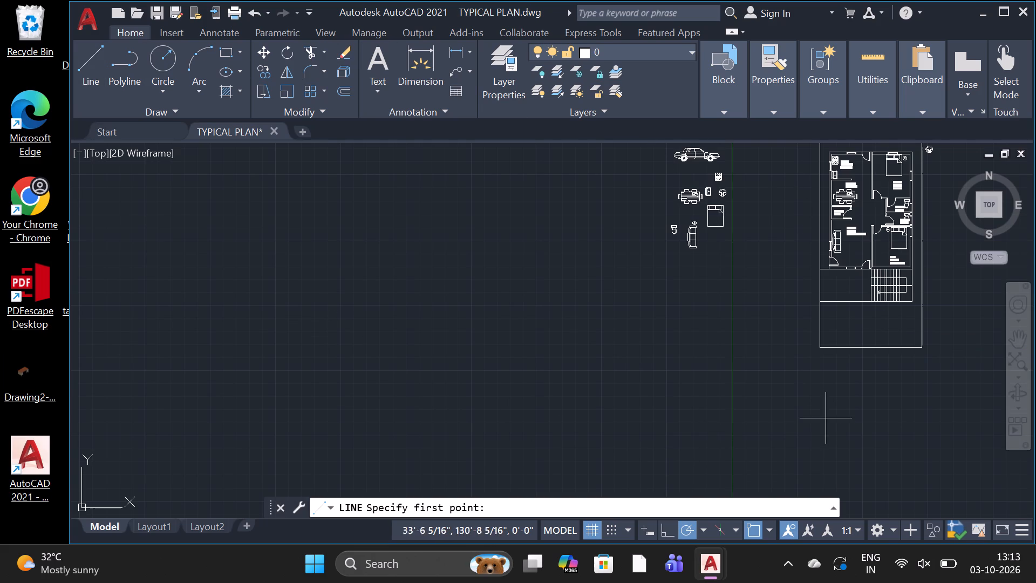
pyautogui.moveTo(869, 349); pyautogui.dragTo(869, 343)
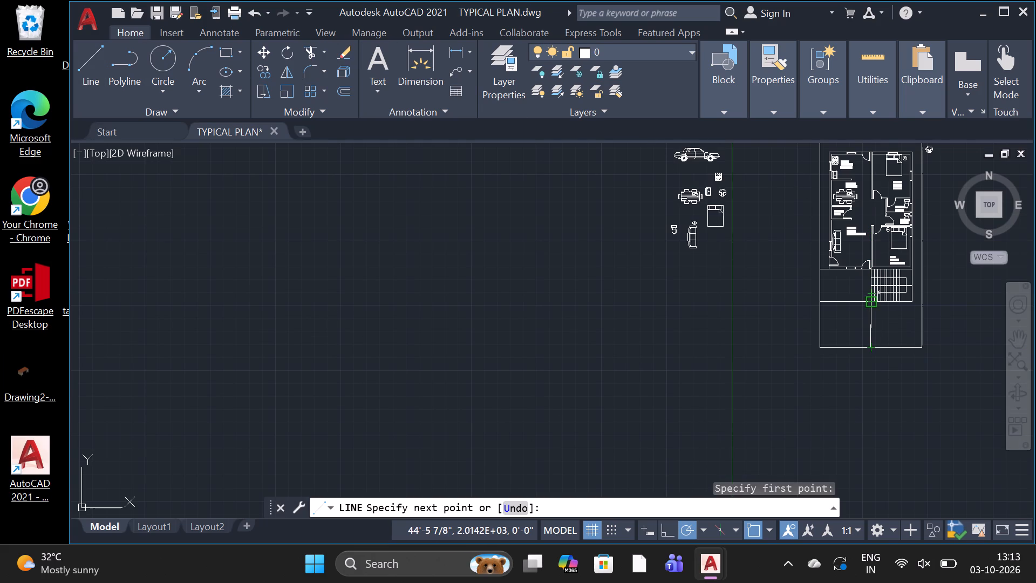
pyautogui.scroll(2, 867, 301)
pyautogui.click(869, 301)
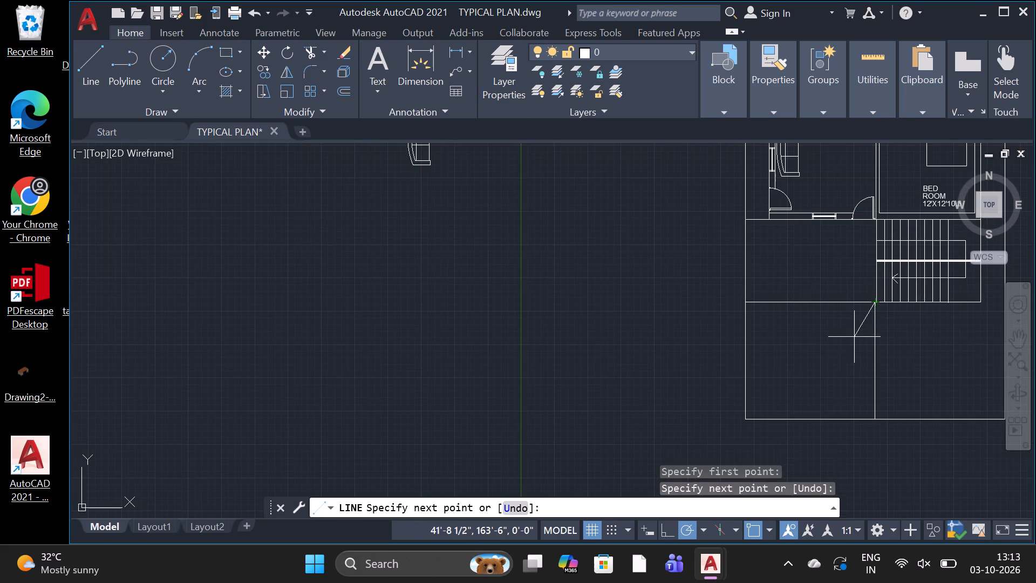
pyautogui.press('space')
pyautogui.scroll(-2, 822, 382)
pyautogui.scroll(2, 902, 280)
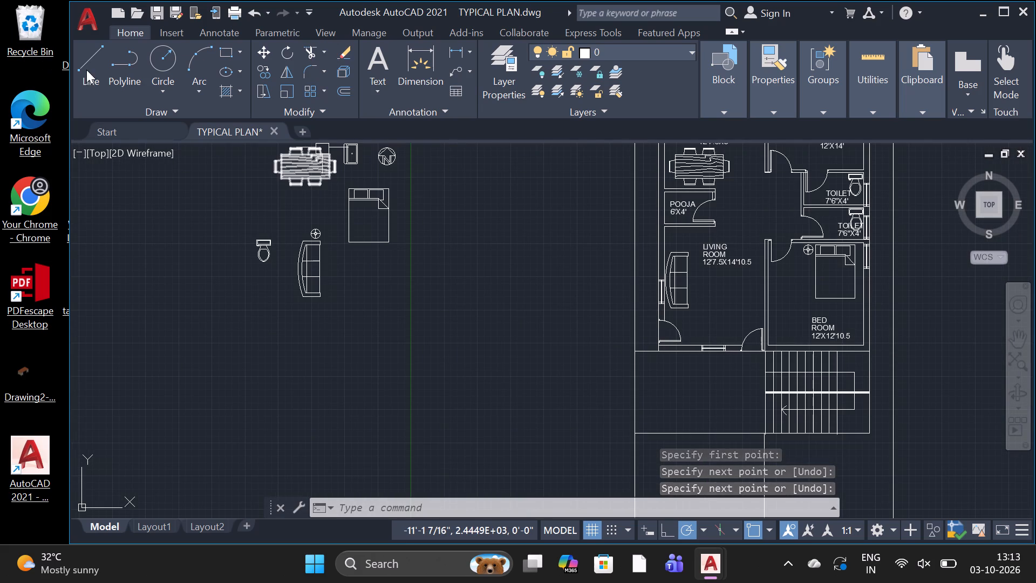
# Draw a horizontal line from the staircase's lower-right corner across to the right site boundary.
pyautogui.click(91, 70)
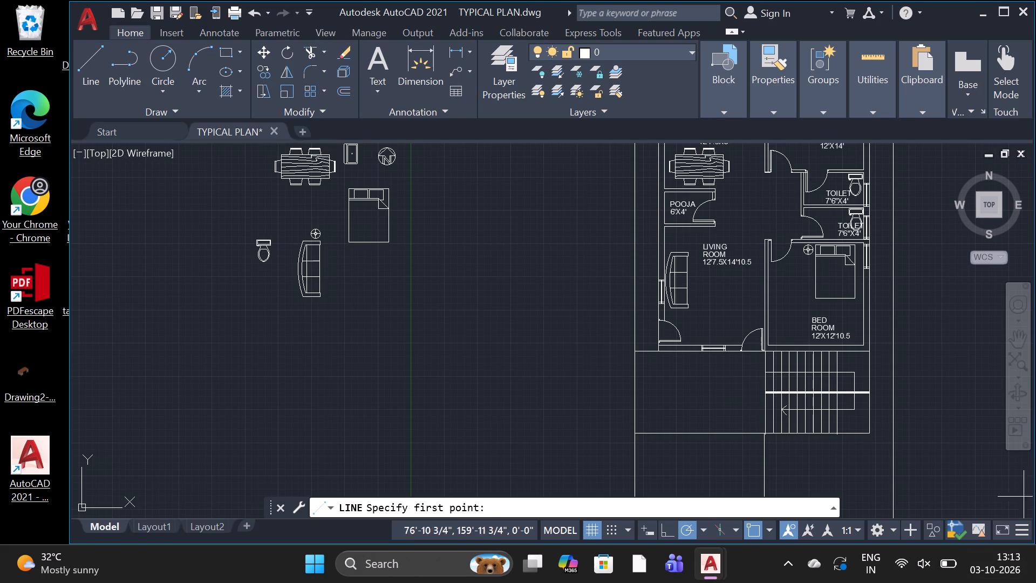
pyautogui.click(863, 426)
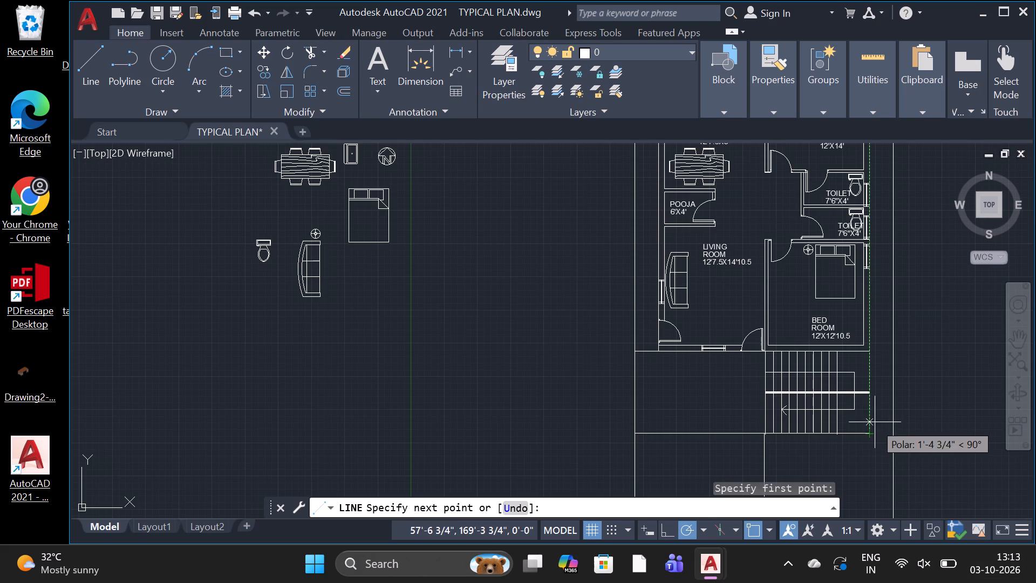
pyautogui.click(901, 435)
pyautogui.press('space')
pyautogui.scroll(-3, 870, 453)
pyautogui.scroll(3, 861, 492)
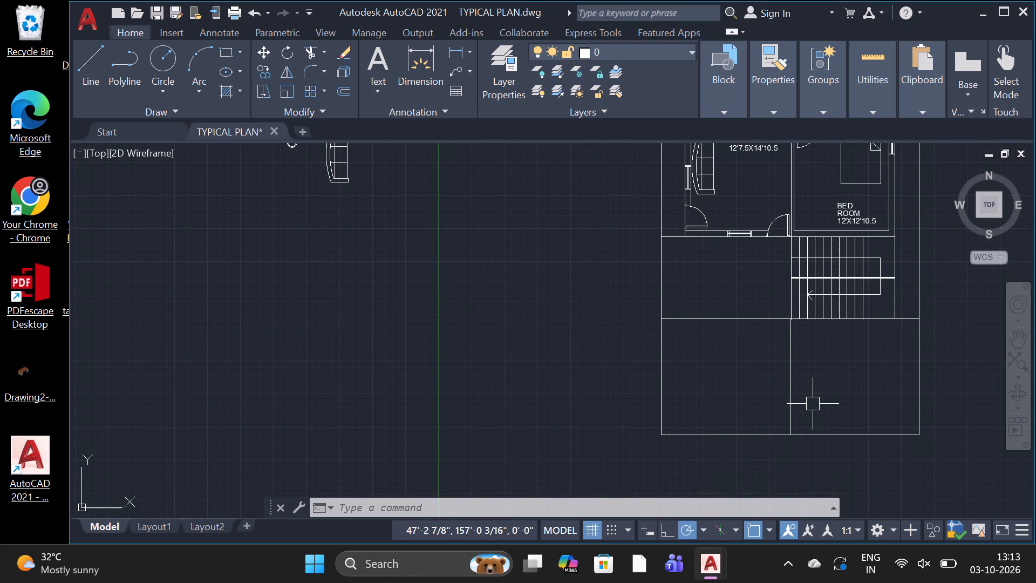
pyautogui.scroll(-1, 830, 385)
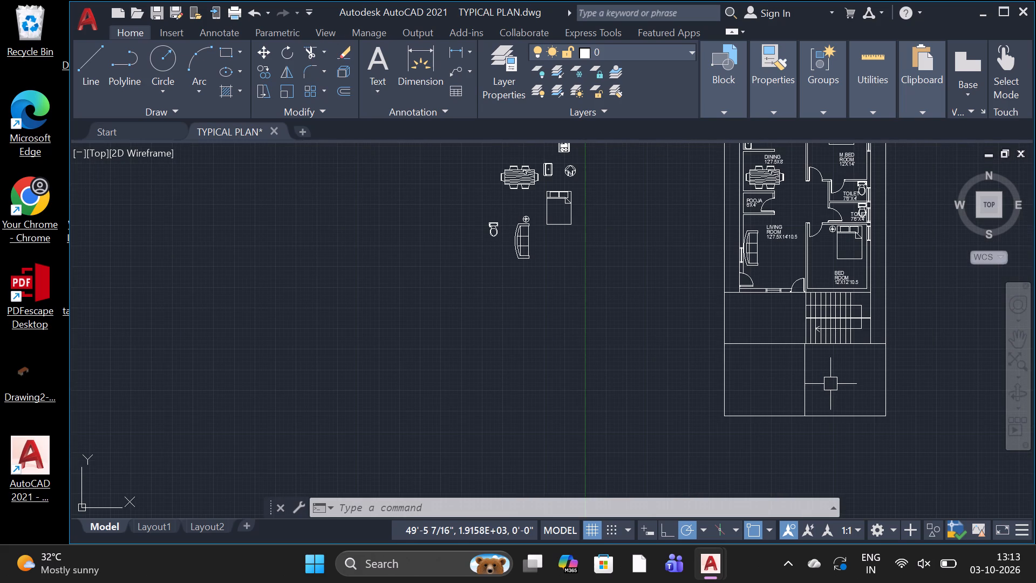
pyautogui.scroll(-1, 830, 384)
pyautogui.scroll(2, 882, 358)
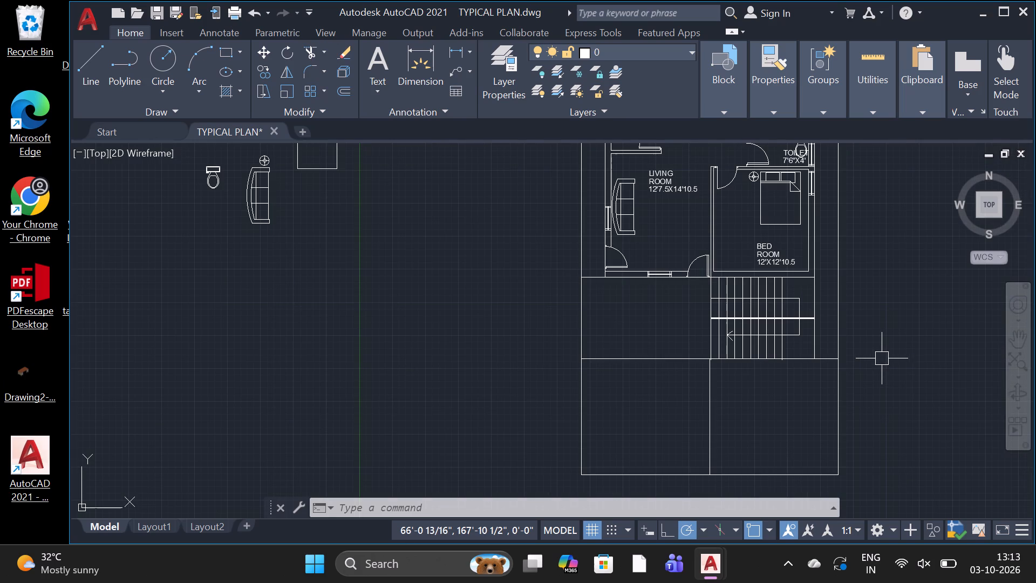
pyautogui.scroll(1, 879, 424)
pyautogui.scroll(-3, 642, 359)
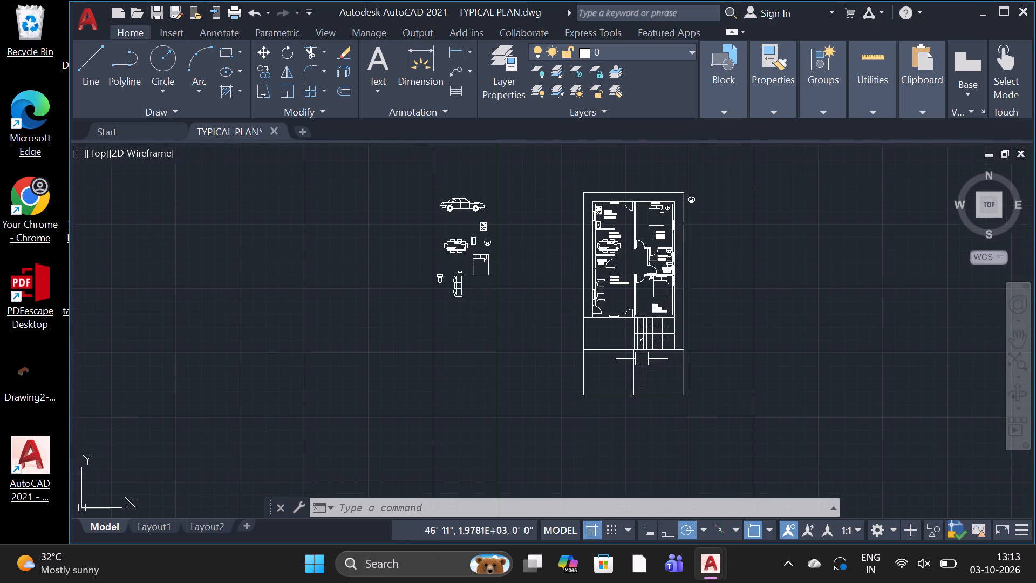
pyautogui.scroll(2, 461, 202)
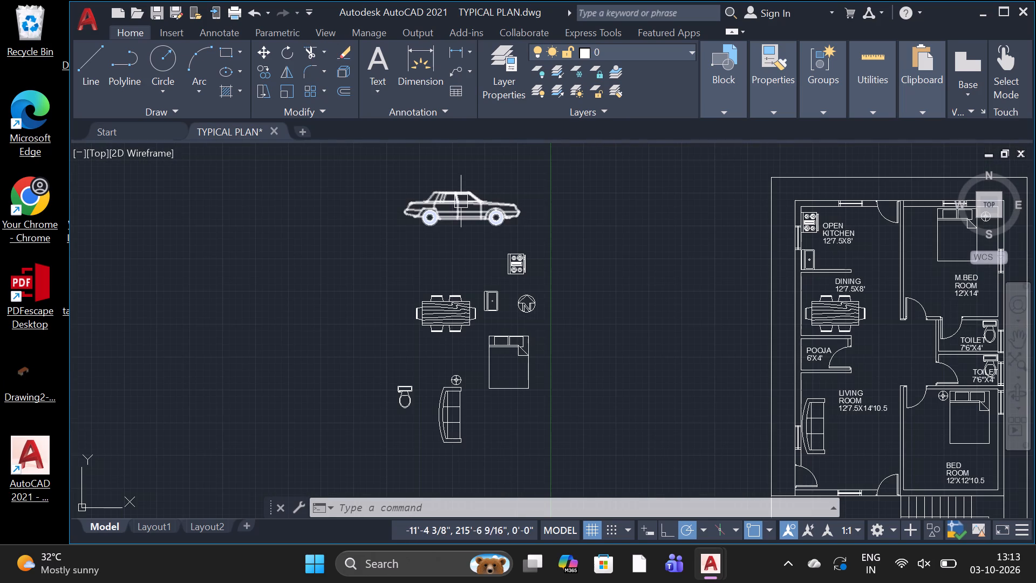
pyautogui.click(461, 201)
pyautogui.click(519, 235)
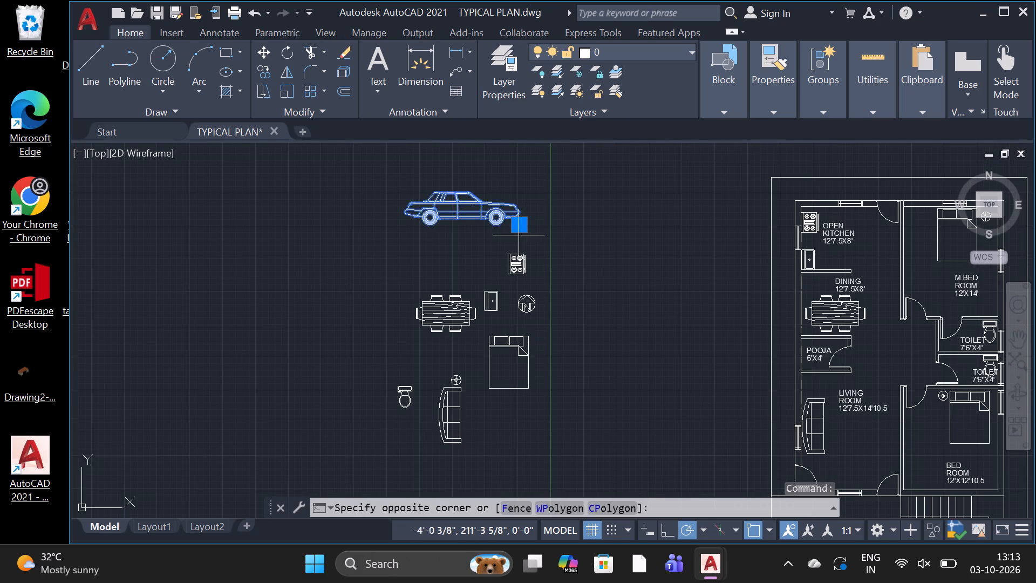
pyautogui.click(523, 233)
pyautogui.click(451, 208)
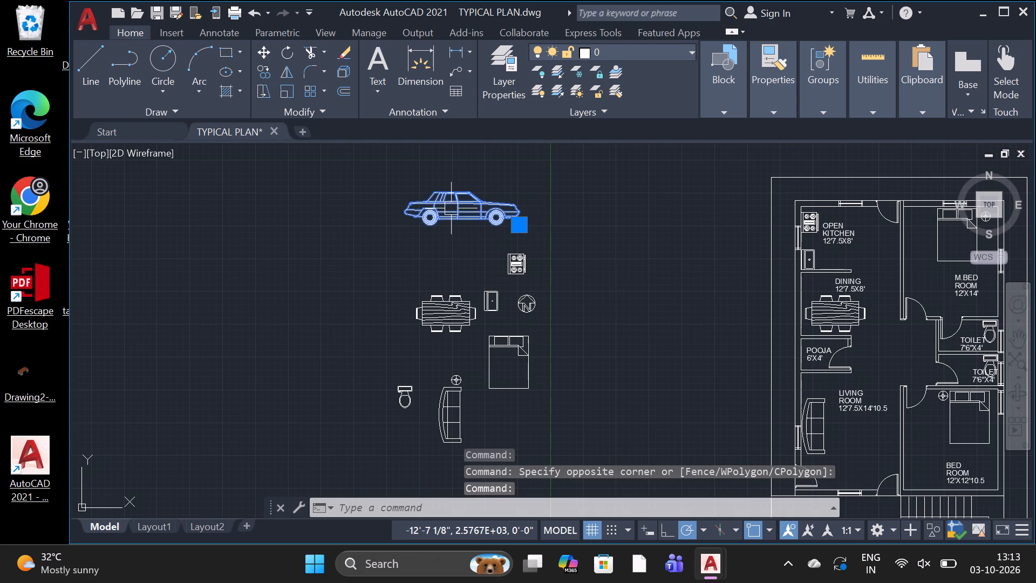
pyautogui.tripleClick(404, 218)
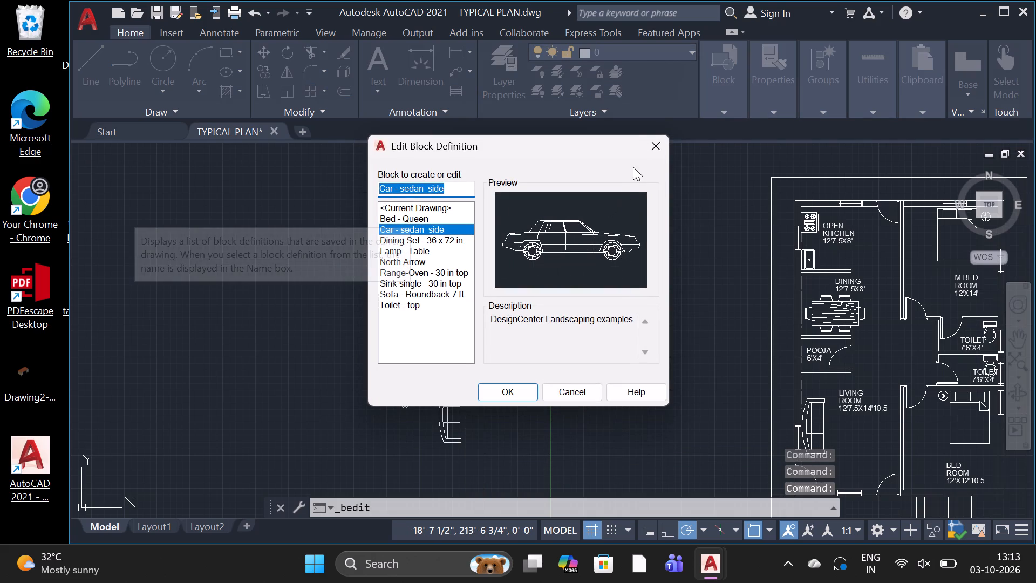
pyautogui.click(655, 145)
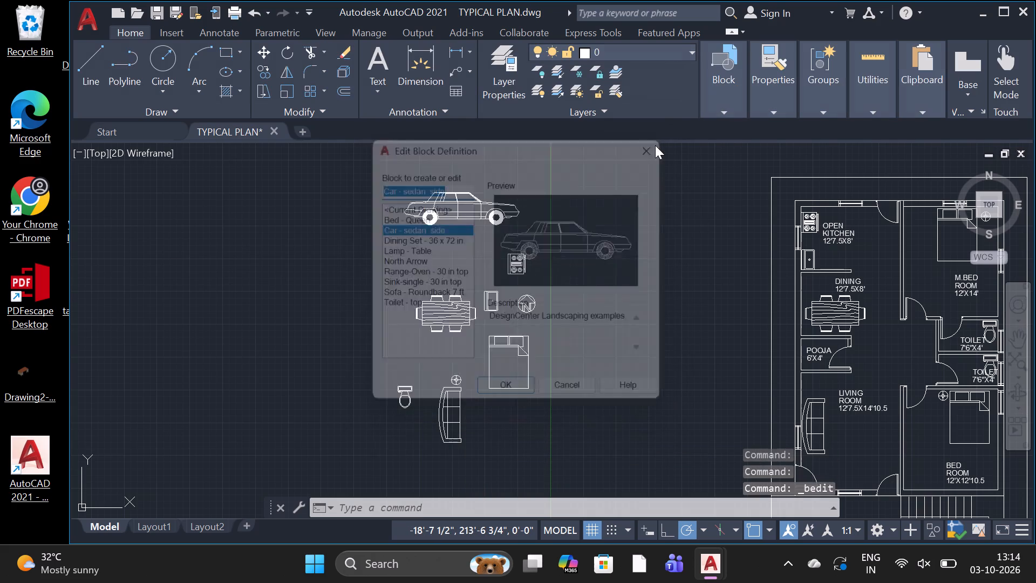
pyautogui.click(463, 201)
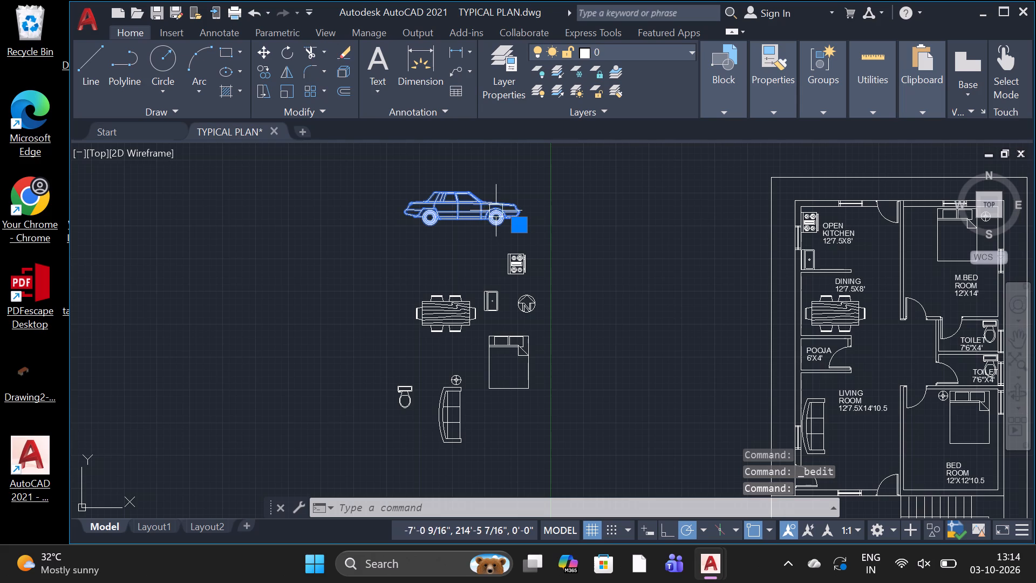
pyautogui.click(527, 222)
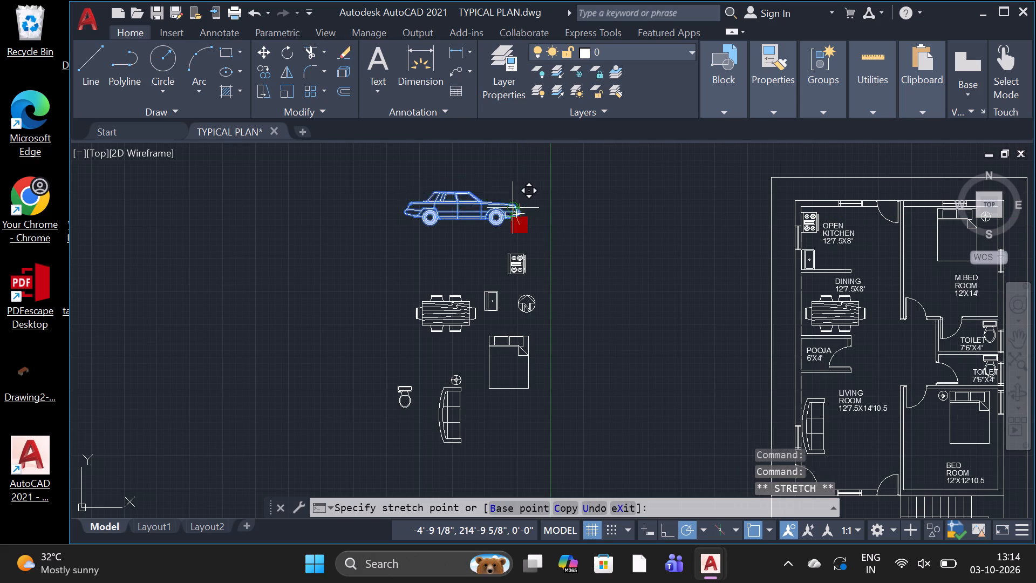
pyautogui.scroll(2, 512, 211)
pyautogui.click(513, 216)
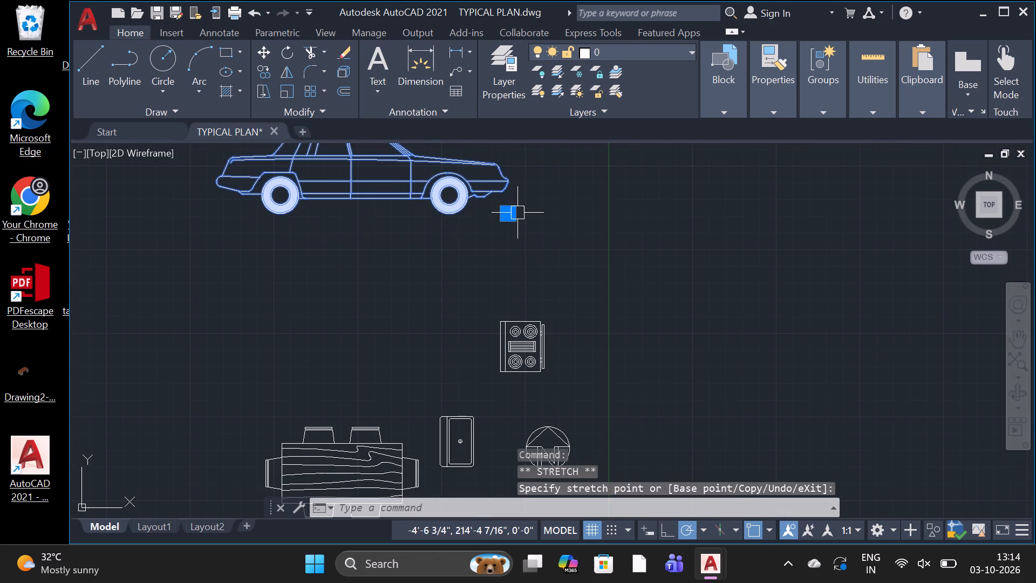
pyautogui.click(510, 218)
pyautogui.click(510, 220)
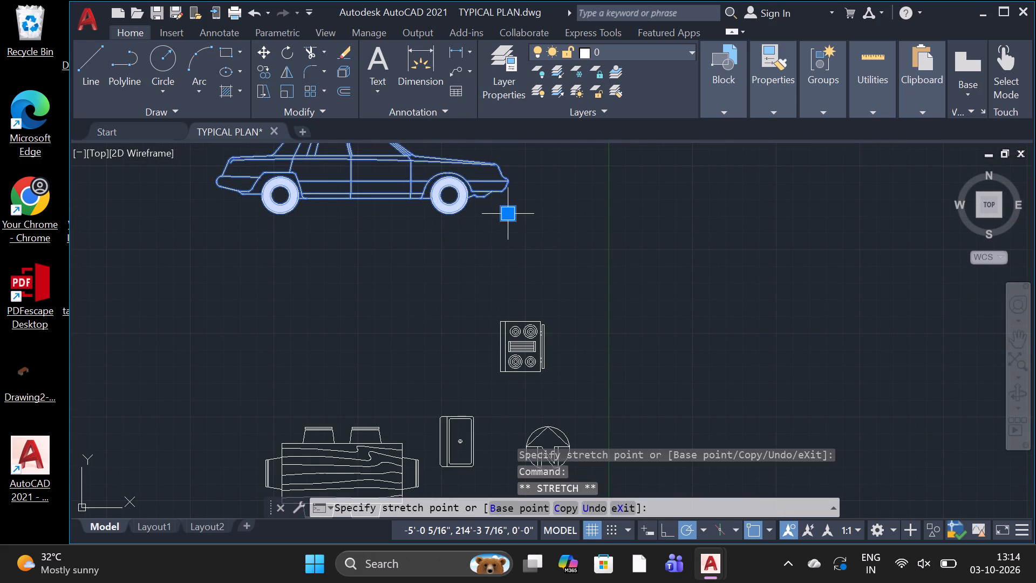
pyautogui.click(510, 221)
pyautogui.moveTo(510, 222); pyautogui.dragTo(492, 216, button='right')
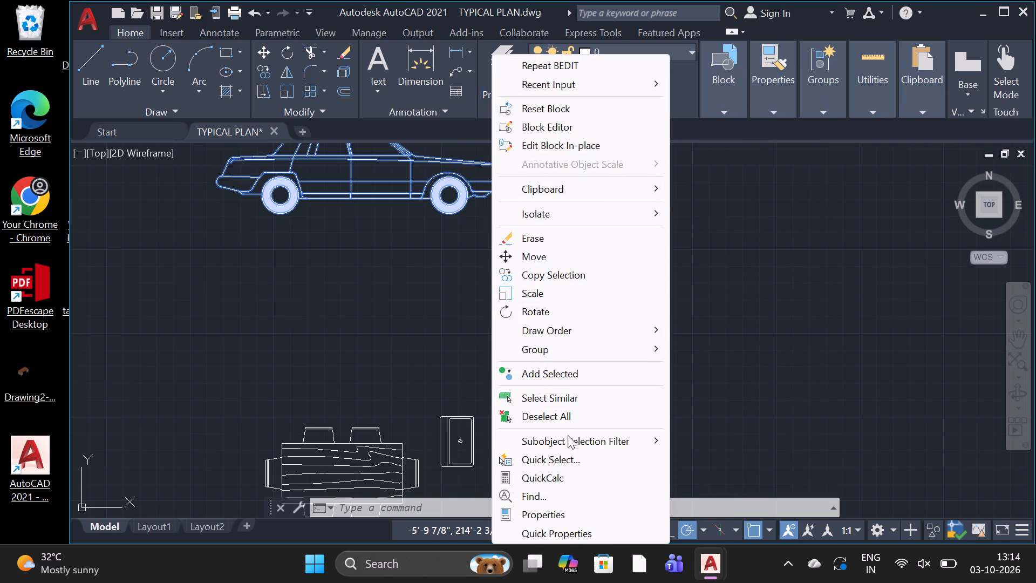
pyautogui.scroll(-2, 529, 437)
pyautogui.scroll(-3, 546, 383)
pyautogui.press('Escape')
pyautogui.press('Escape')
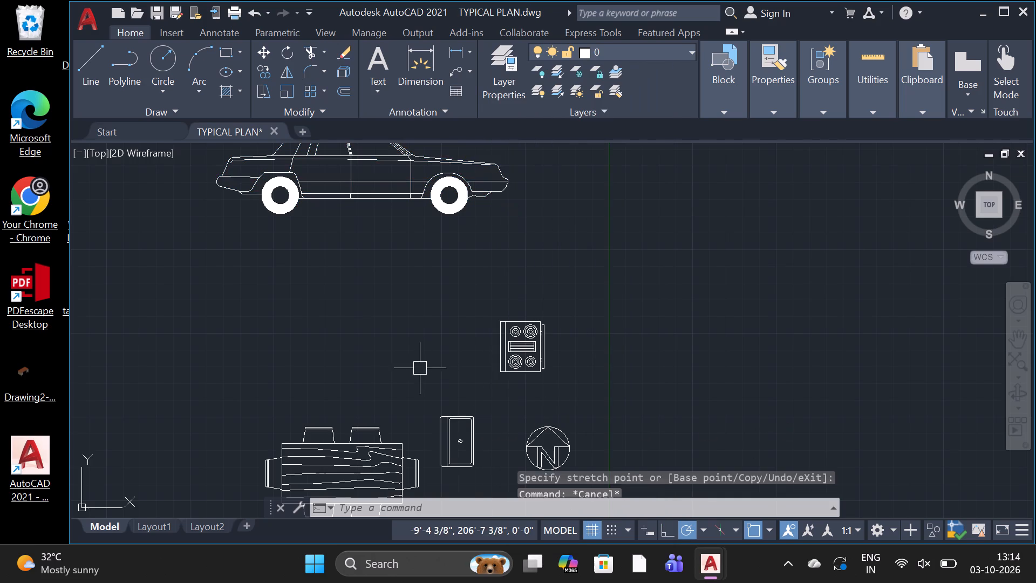
# Open the block definition "Car - sedan side" for editing in the Block Editor.
pyautogui.scroll(-3, 362, 310)
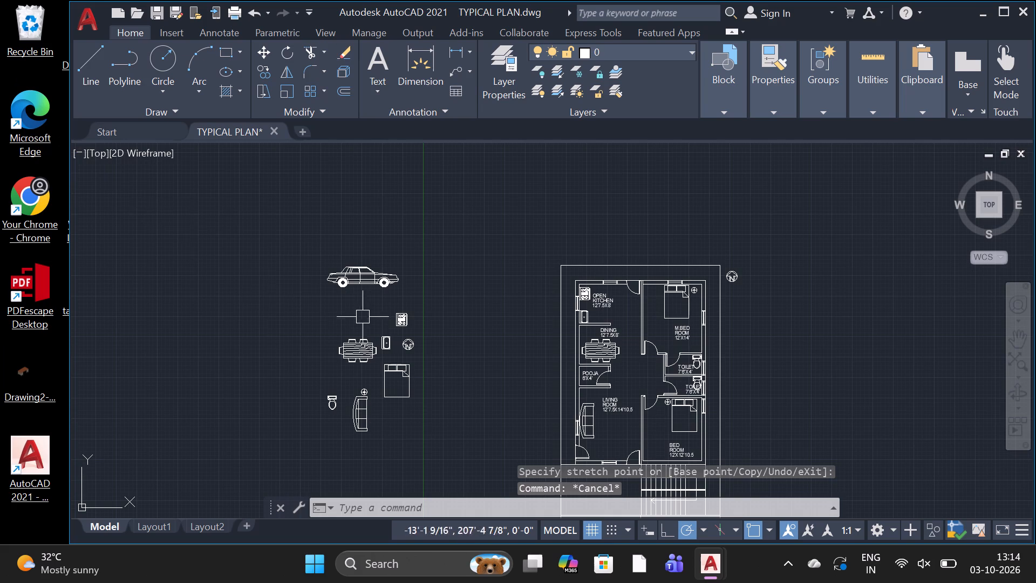
pyautogui.scroll(2, 377, 241)
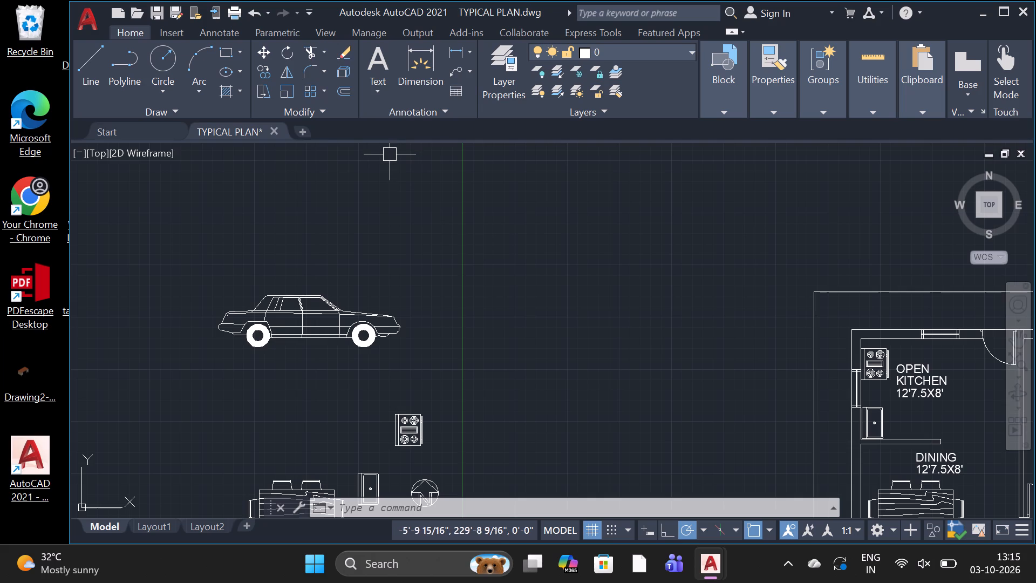
pyautogui.click(297, 297)
pyautogui.click(292, 300)
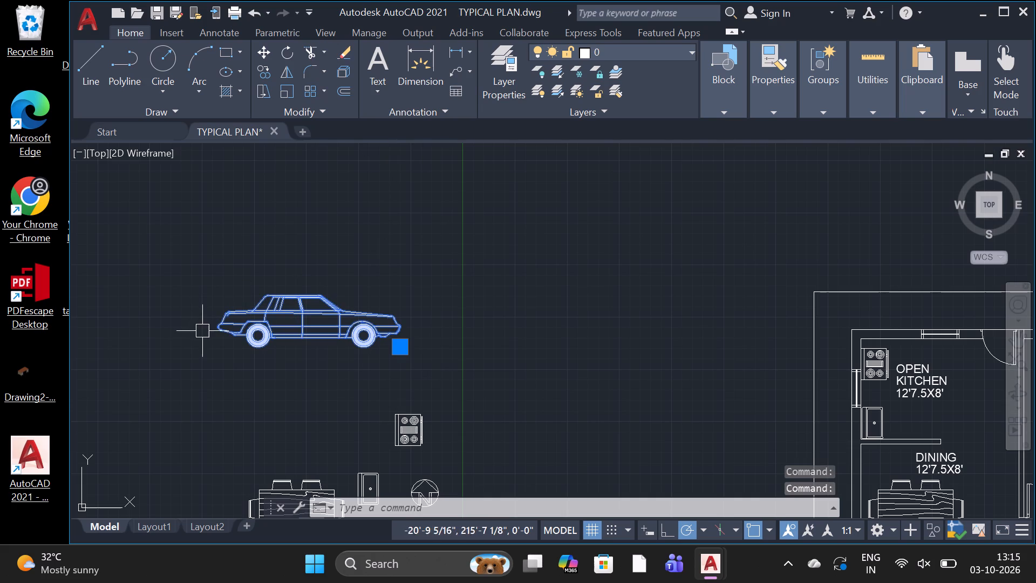
pyautogui.tripleClick(332, 311)
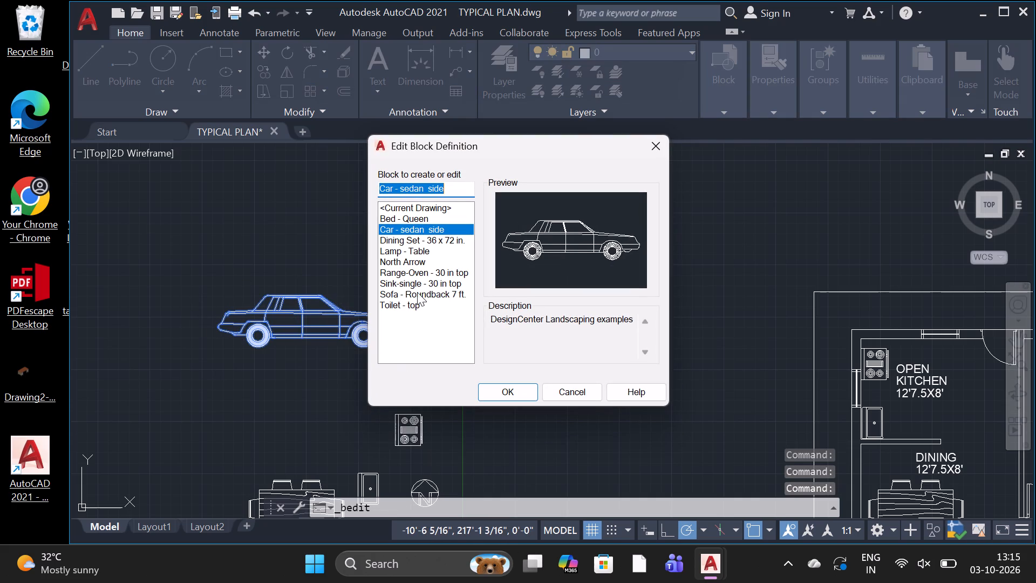
pyautogui.click(434, 231)
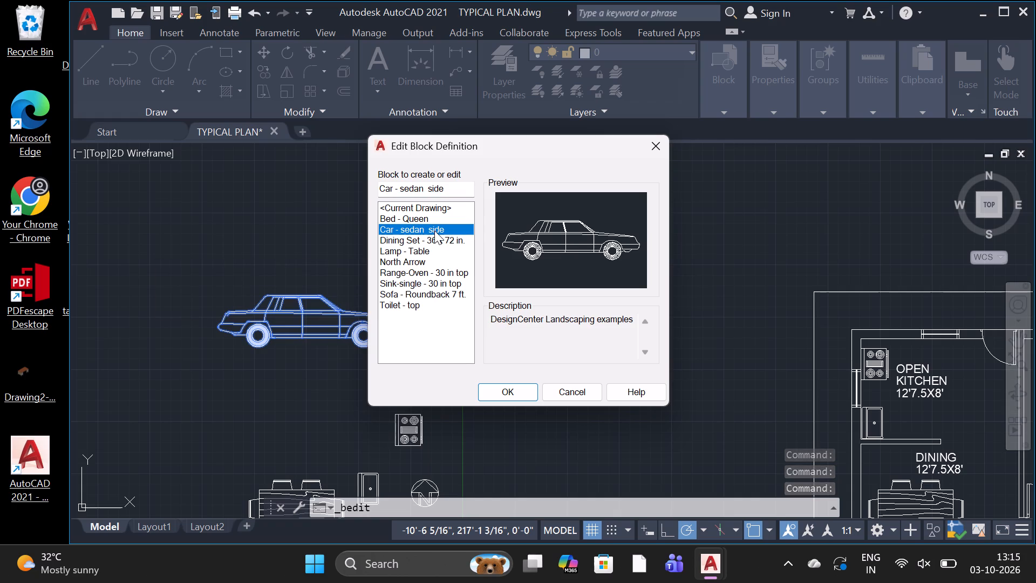
pyautogui.click(434, 231)
pyautogui.doubleClick(436, 231)
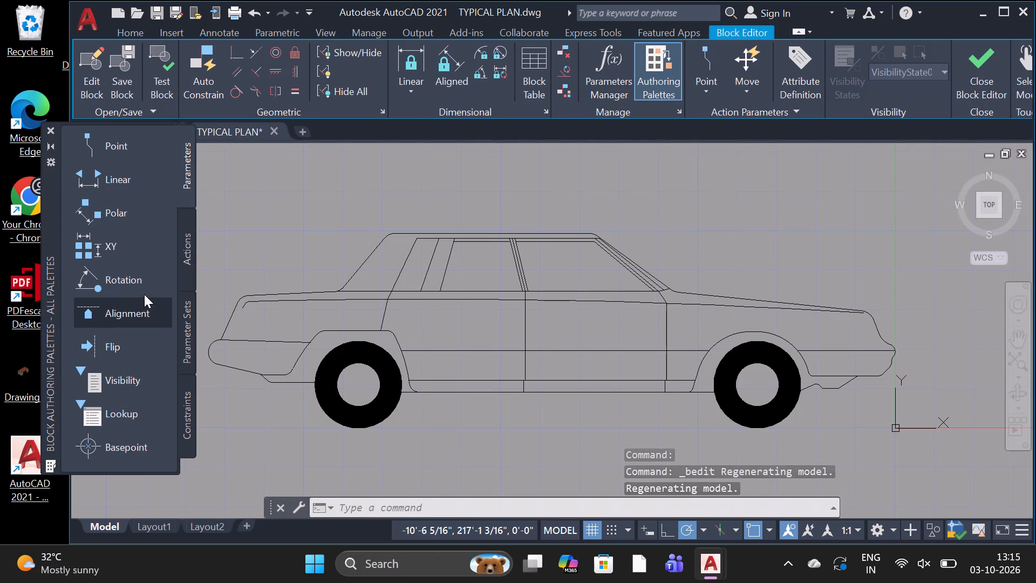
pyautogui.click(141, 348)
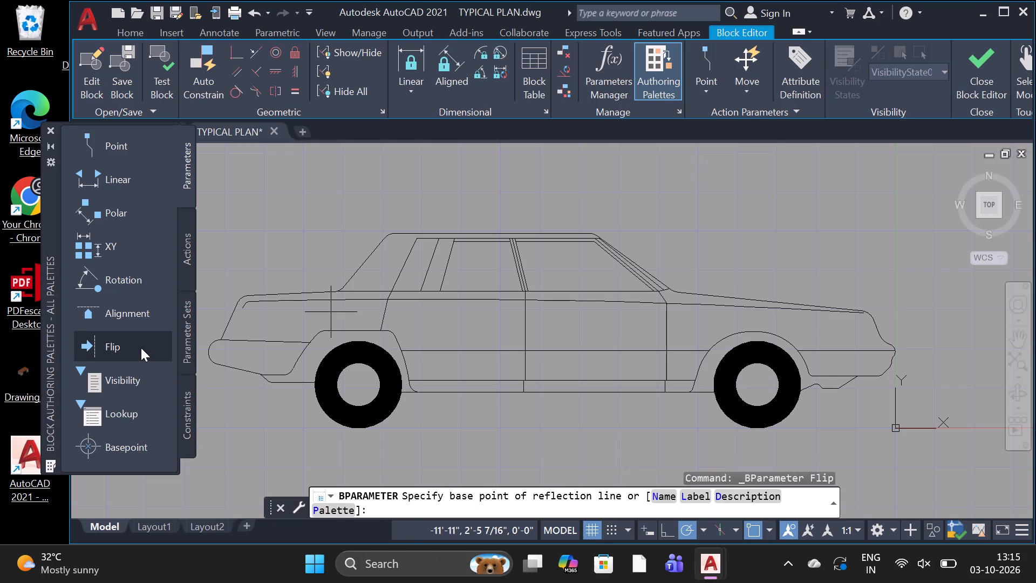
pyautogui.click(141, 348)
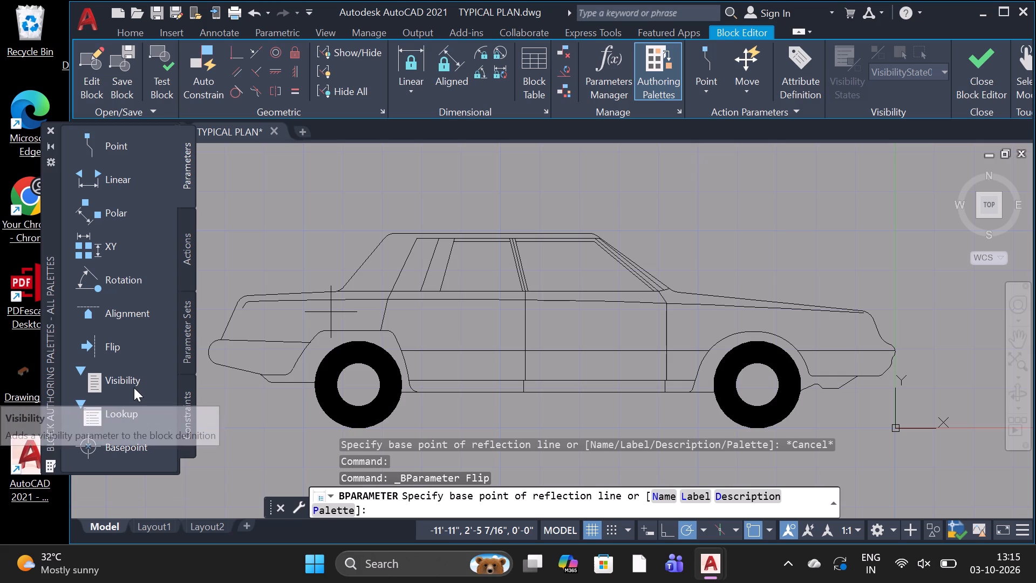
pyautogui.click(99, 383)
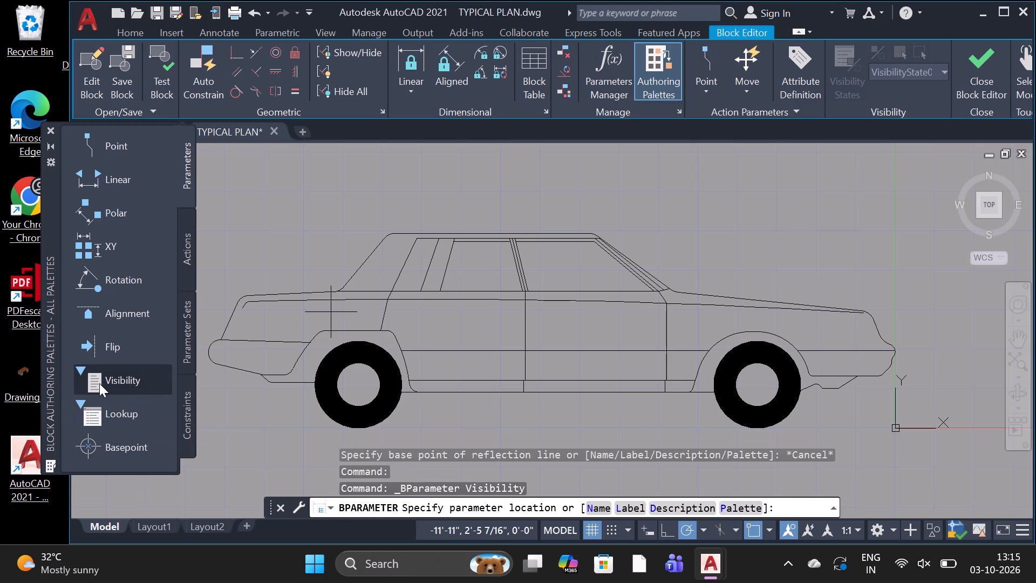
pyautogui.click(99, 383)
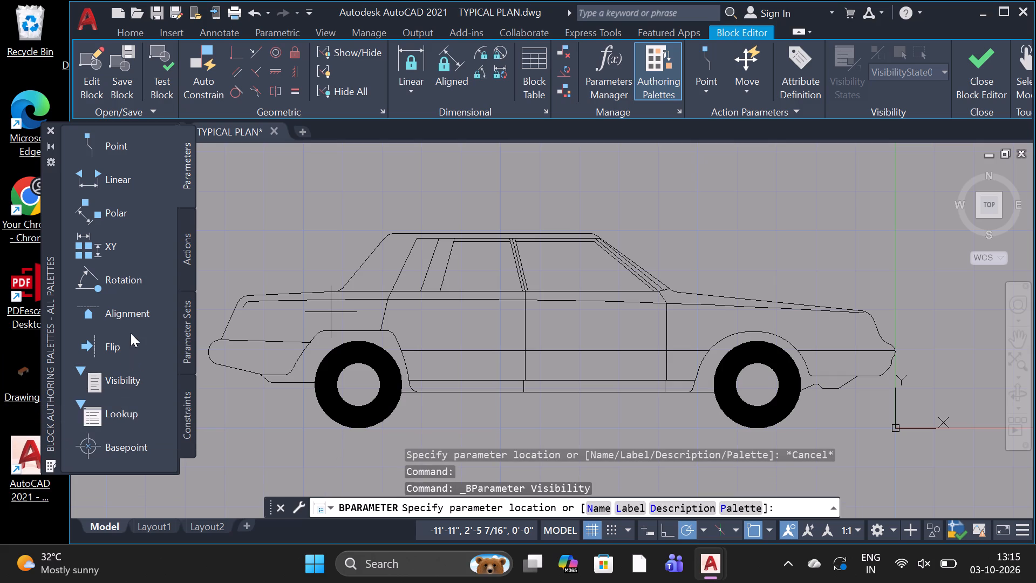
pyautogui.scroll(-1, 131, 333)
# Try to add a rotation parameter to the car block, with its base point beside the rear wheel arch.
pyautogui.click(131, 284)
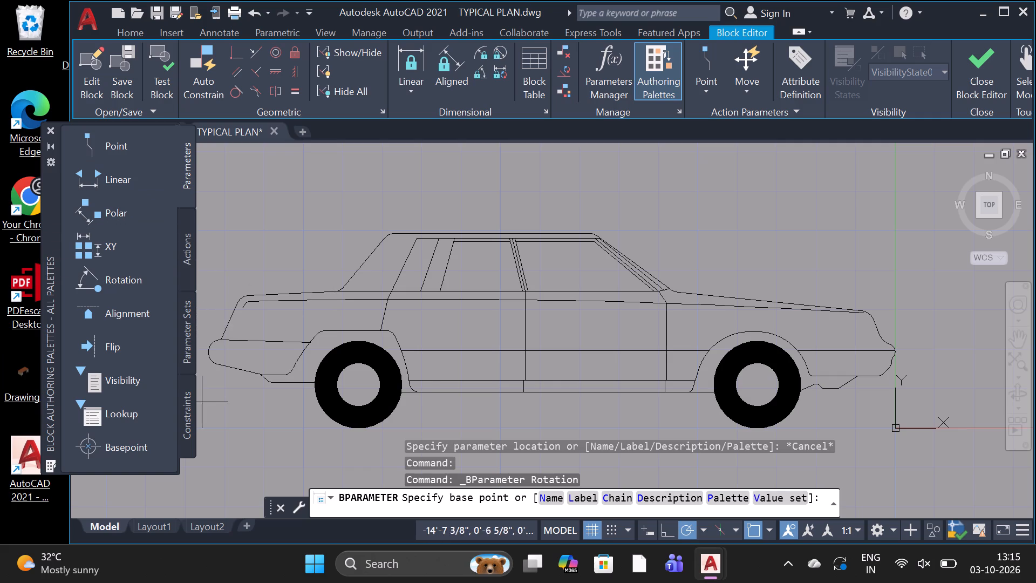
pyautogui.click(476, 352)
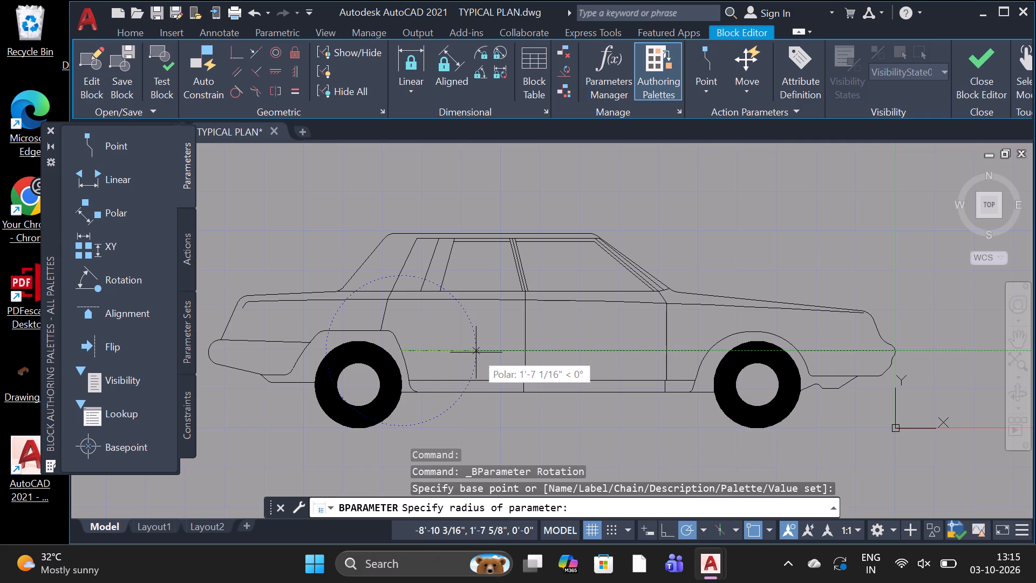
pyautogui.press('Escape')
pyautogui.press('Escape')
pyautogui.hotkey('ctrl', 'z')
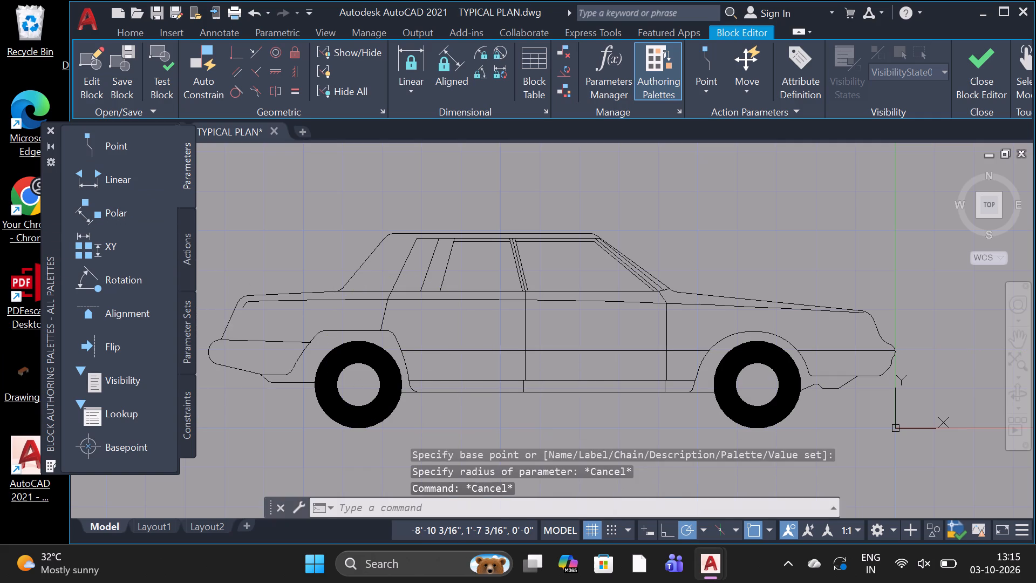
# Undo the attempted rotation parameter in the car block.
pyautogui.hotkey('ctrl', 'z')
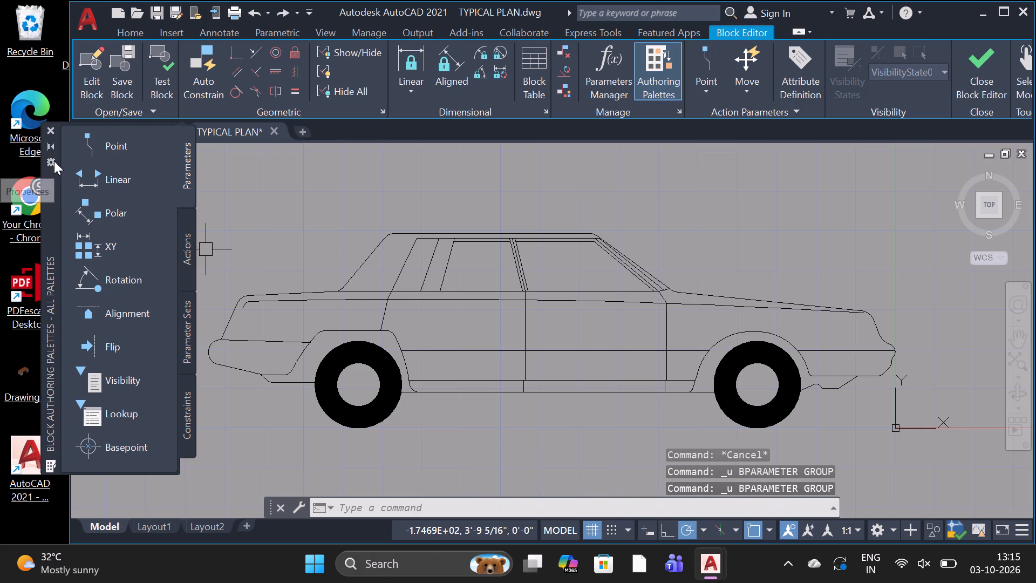
# Anchor the Block Authoring Palettes on the right side of the drawing area.
pyautogui.click(54, 161)
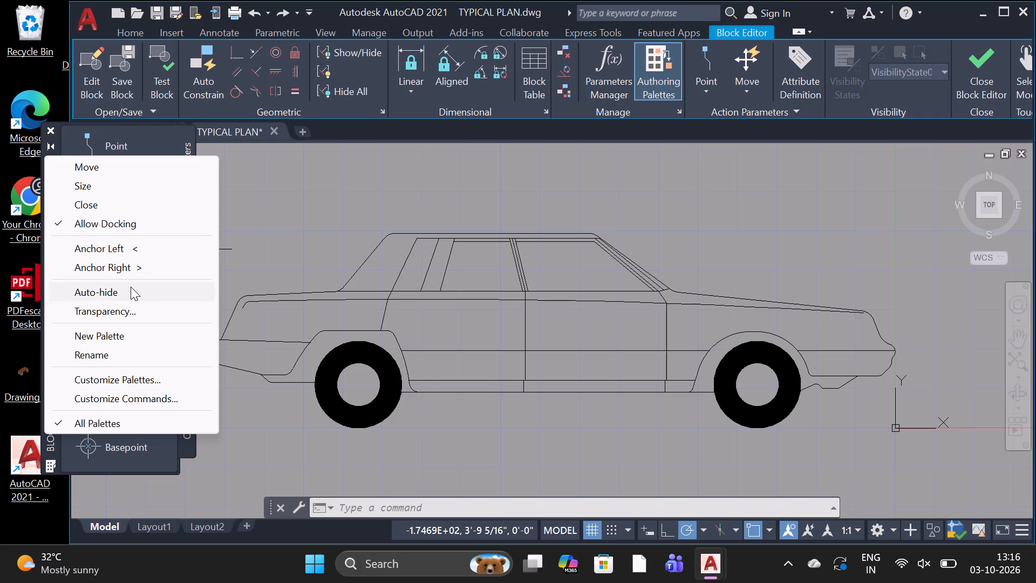
pyautogui.click(137, 269)
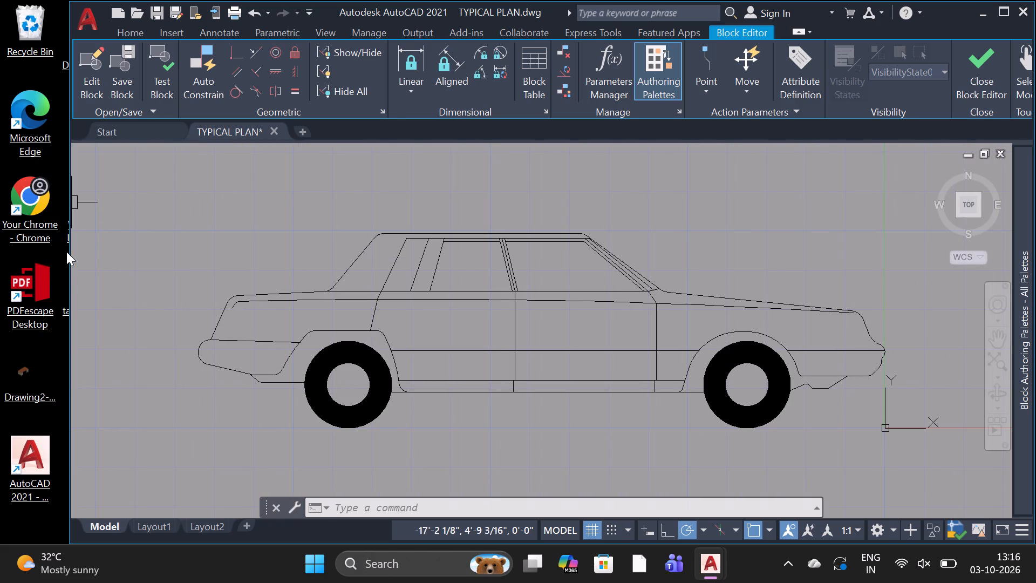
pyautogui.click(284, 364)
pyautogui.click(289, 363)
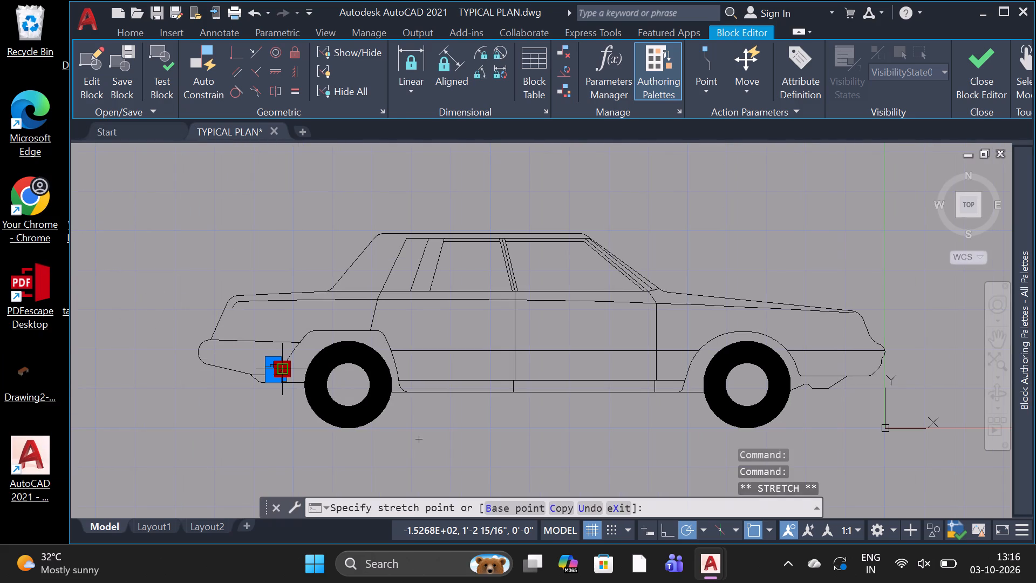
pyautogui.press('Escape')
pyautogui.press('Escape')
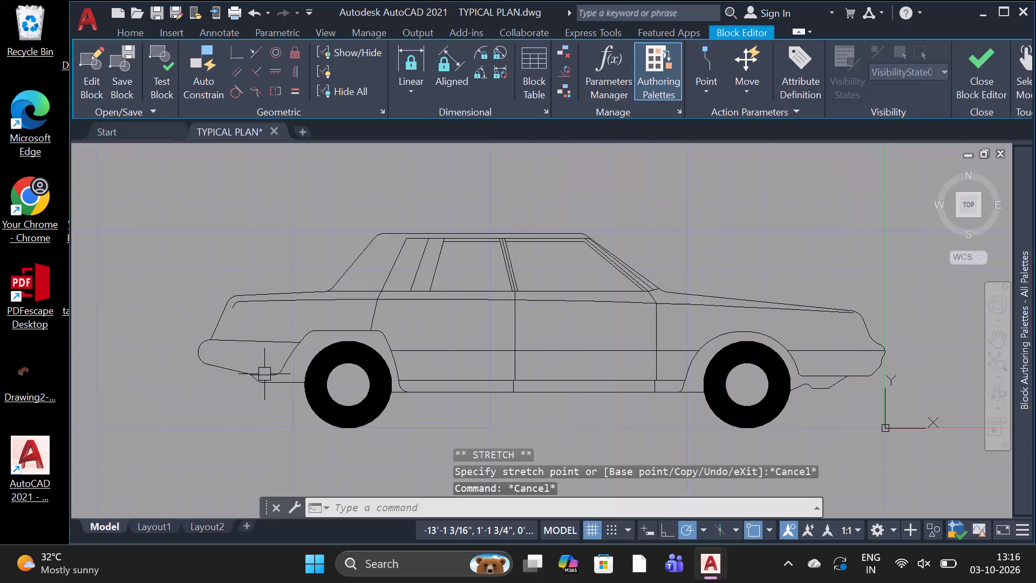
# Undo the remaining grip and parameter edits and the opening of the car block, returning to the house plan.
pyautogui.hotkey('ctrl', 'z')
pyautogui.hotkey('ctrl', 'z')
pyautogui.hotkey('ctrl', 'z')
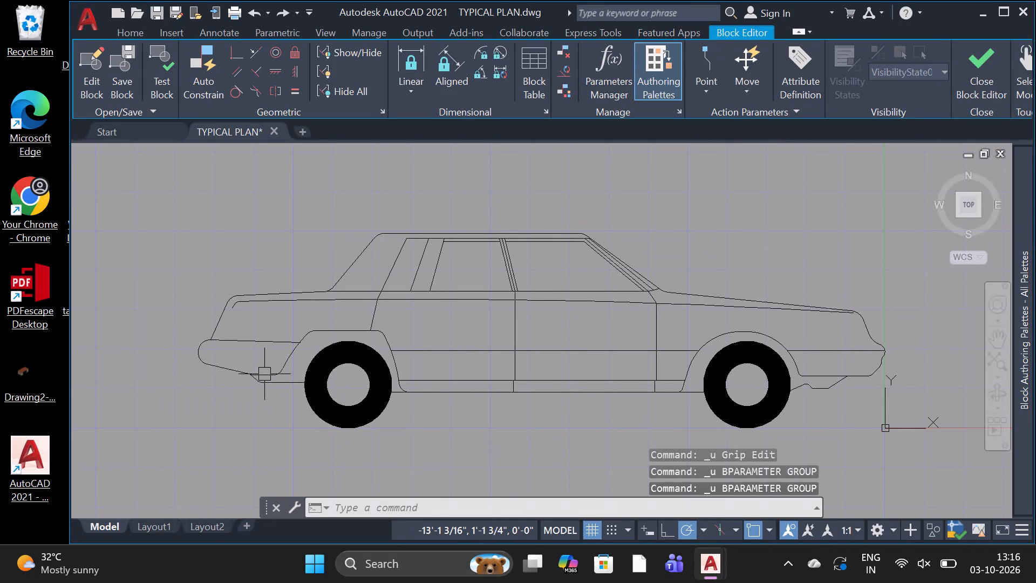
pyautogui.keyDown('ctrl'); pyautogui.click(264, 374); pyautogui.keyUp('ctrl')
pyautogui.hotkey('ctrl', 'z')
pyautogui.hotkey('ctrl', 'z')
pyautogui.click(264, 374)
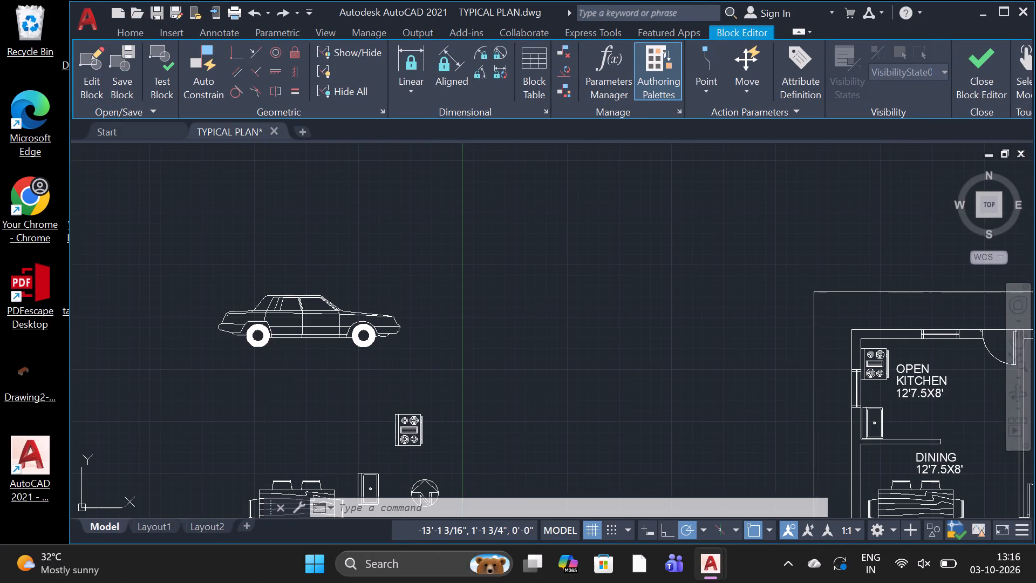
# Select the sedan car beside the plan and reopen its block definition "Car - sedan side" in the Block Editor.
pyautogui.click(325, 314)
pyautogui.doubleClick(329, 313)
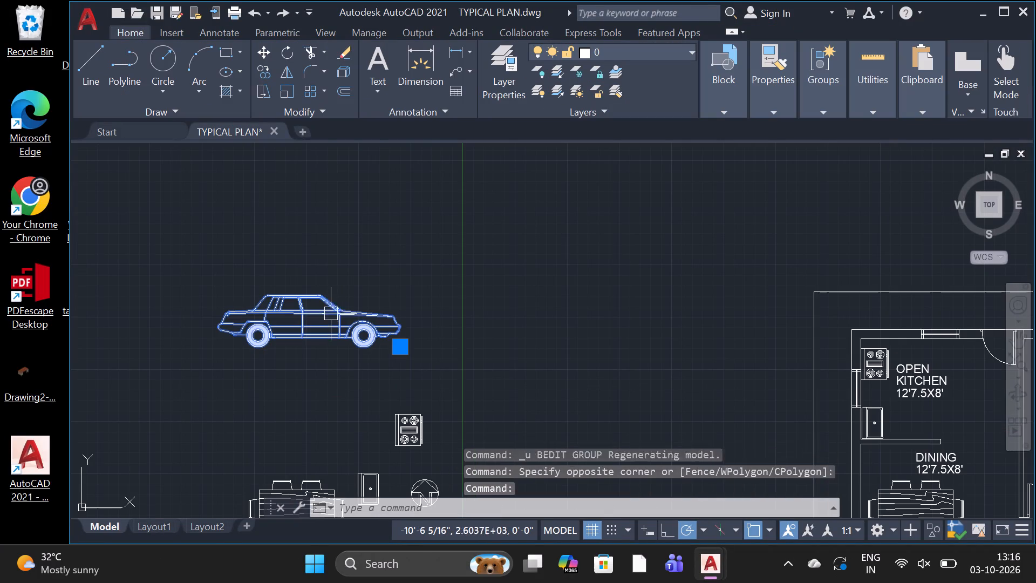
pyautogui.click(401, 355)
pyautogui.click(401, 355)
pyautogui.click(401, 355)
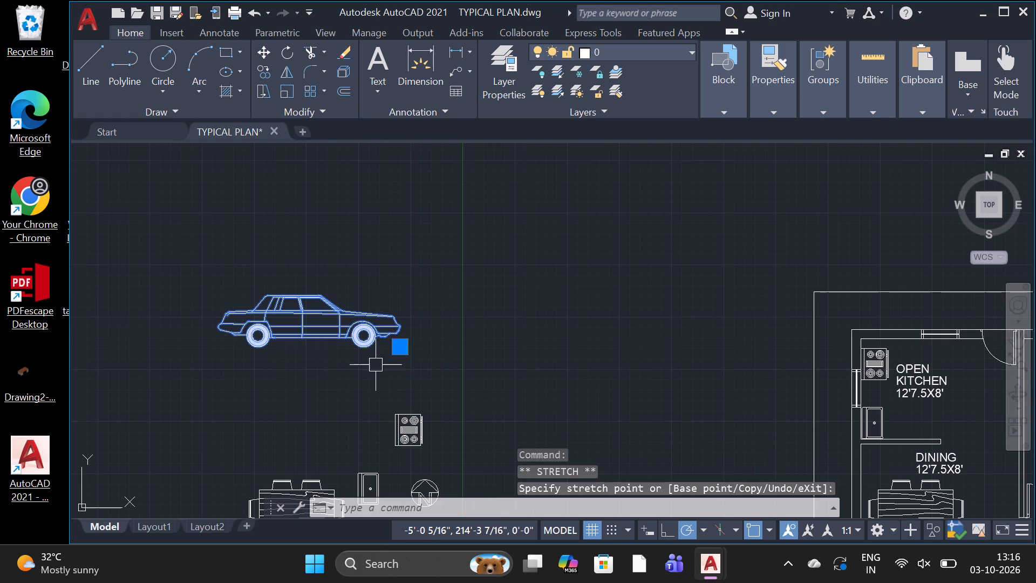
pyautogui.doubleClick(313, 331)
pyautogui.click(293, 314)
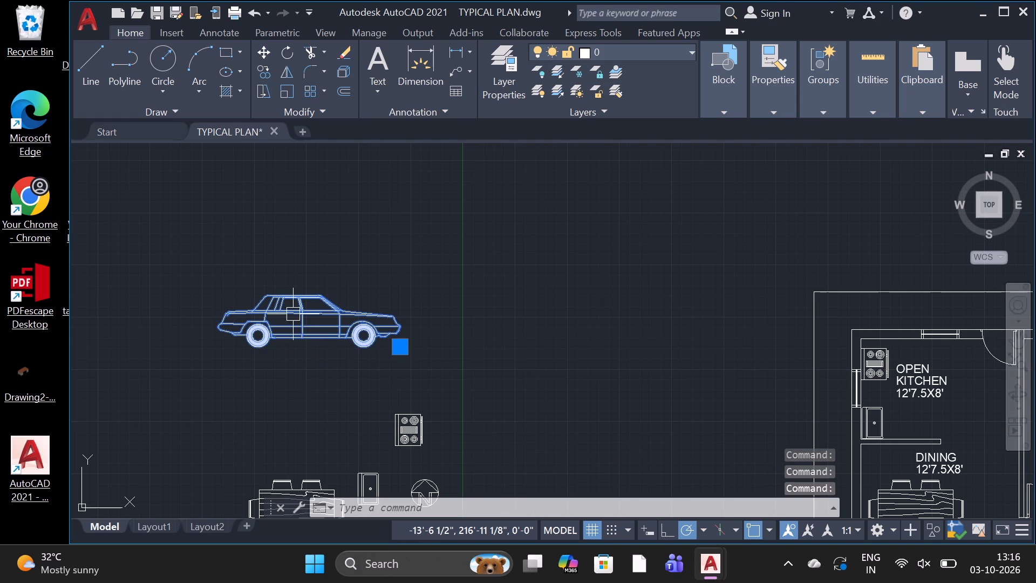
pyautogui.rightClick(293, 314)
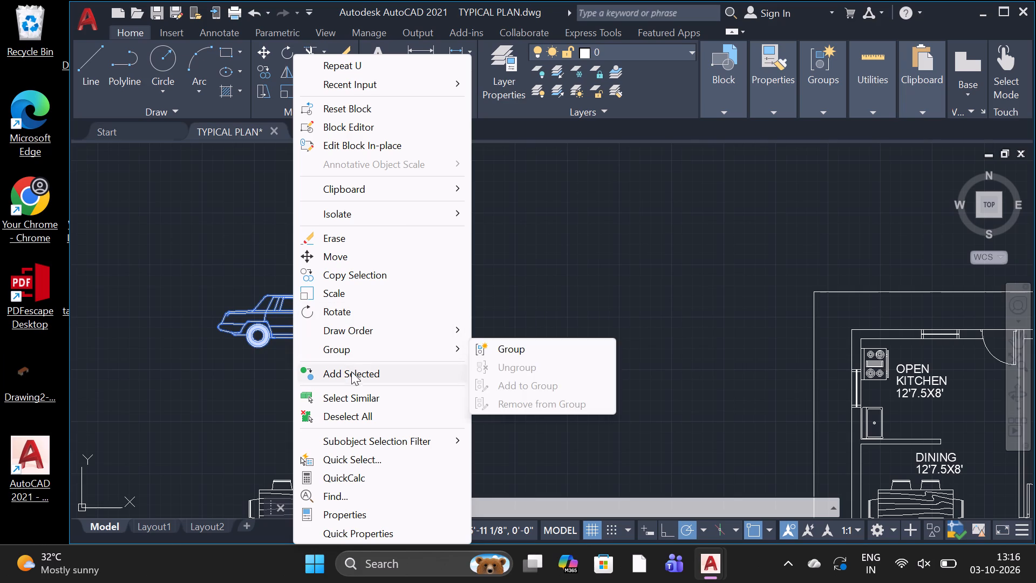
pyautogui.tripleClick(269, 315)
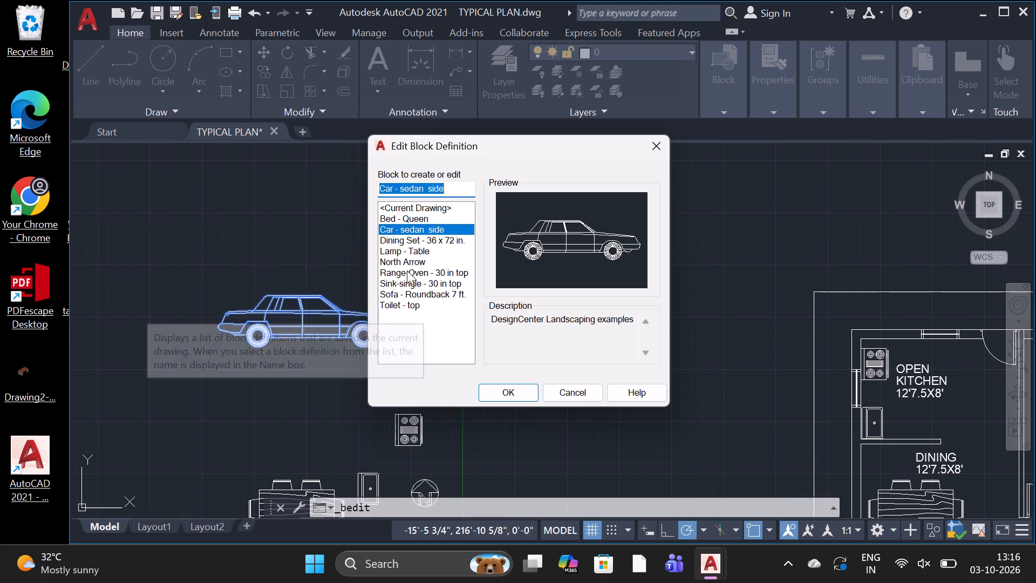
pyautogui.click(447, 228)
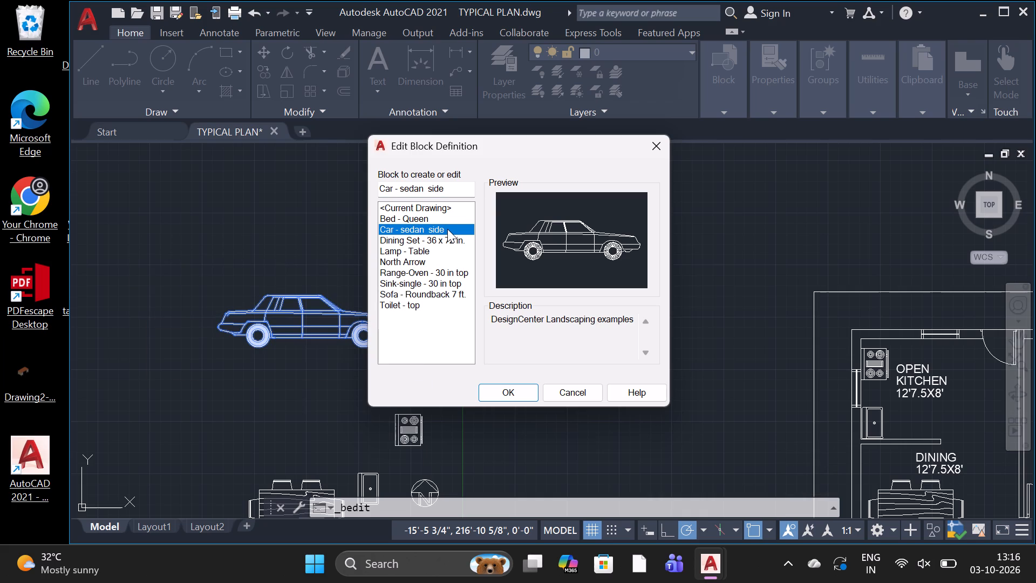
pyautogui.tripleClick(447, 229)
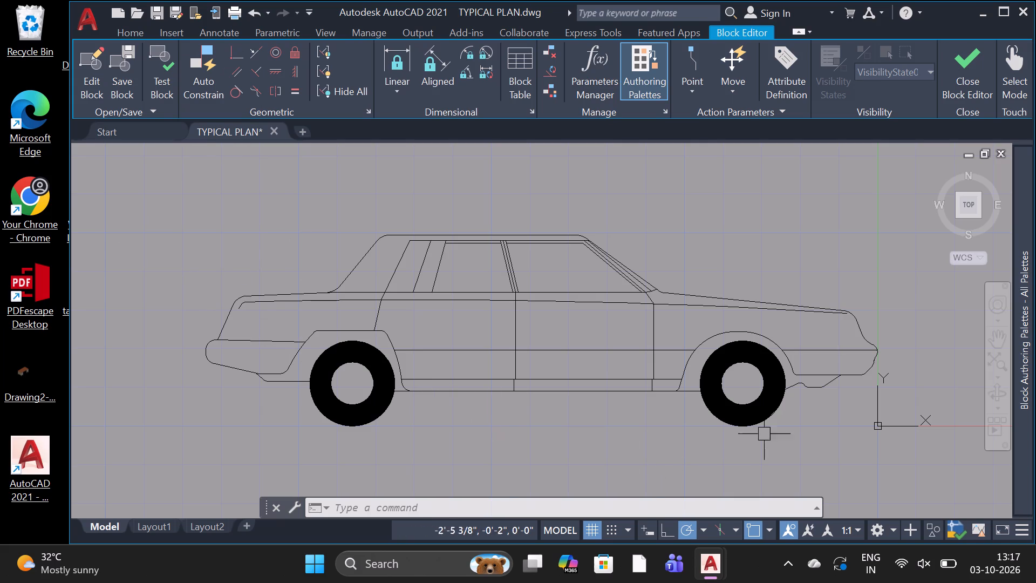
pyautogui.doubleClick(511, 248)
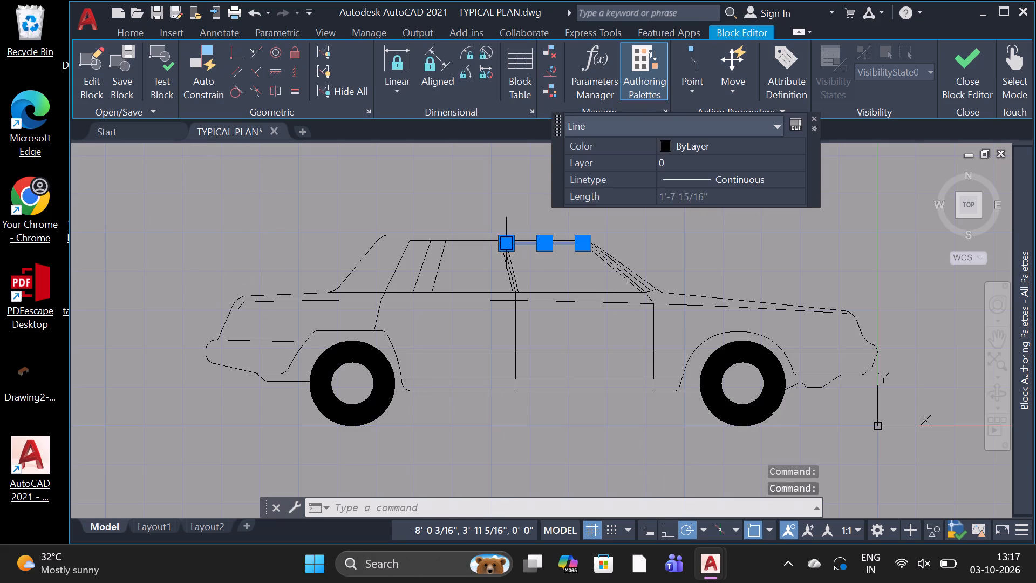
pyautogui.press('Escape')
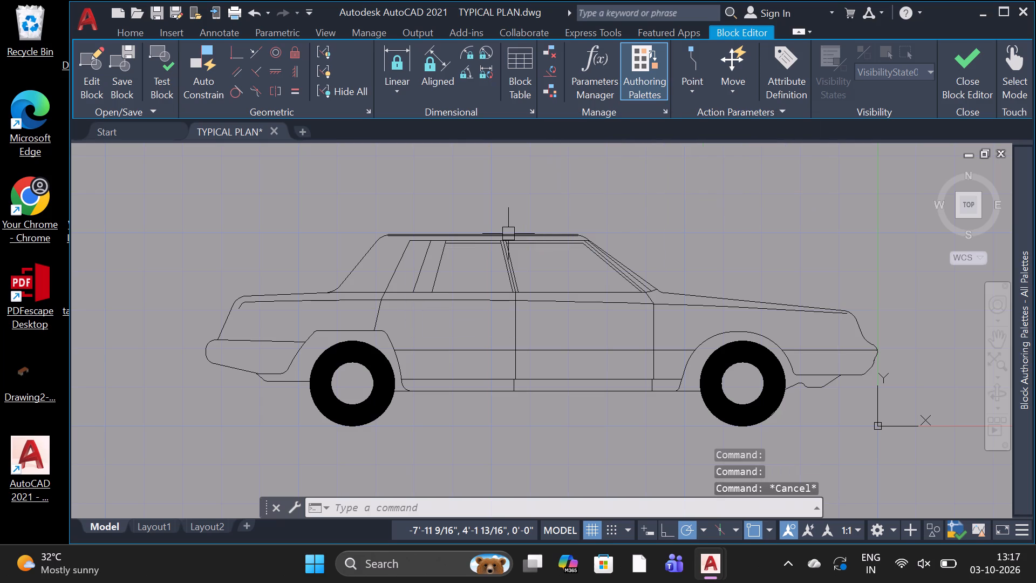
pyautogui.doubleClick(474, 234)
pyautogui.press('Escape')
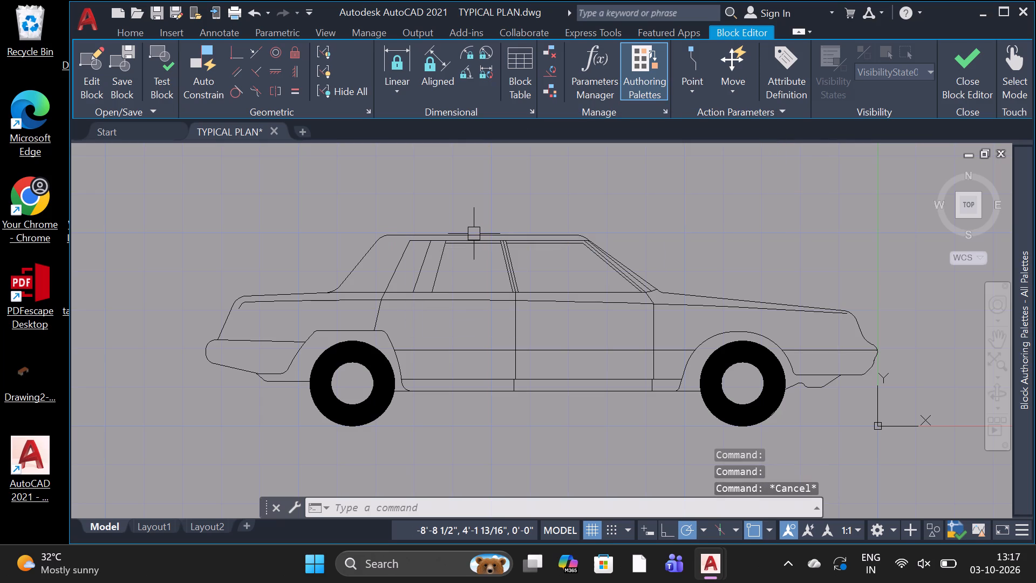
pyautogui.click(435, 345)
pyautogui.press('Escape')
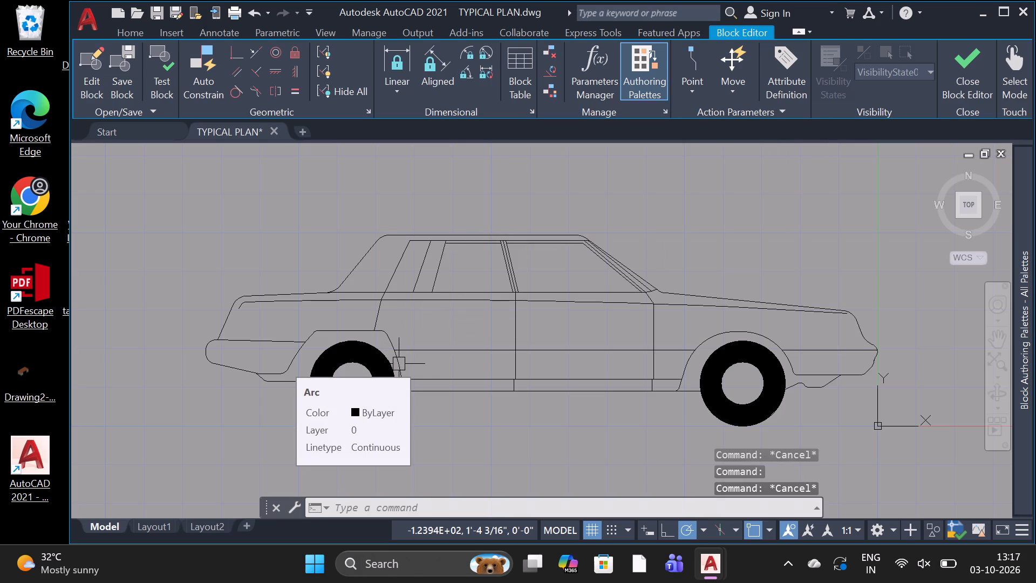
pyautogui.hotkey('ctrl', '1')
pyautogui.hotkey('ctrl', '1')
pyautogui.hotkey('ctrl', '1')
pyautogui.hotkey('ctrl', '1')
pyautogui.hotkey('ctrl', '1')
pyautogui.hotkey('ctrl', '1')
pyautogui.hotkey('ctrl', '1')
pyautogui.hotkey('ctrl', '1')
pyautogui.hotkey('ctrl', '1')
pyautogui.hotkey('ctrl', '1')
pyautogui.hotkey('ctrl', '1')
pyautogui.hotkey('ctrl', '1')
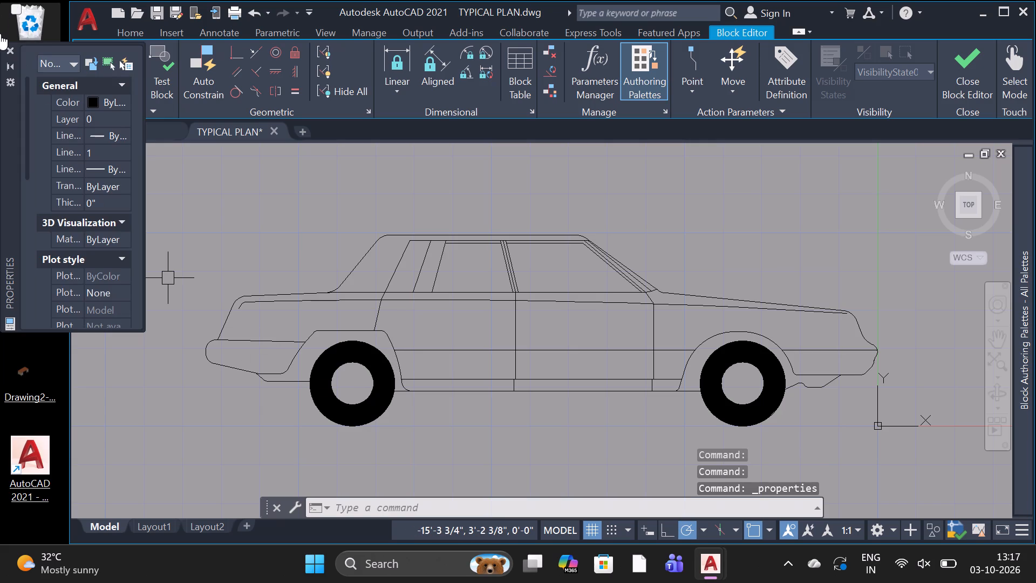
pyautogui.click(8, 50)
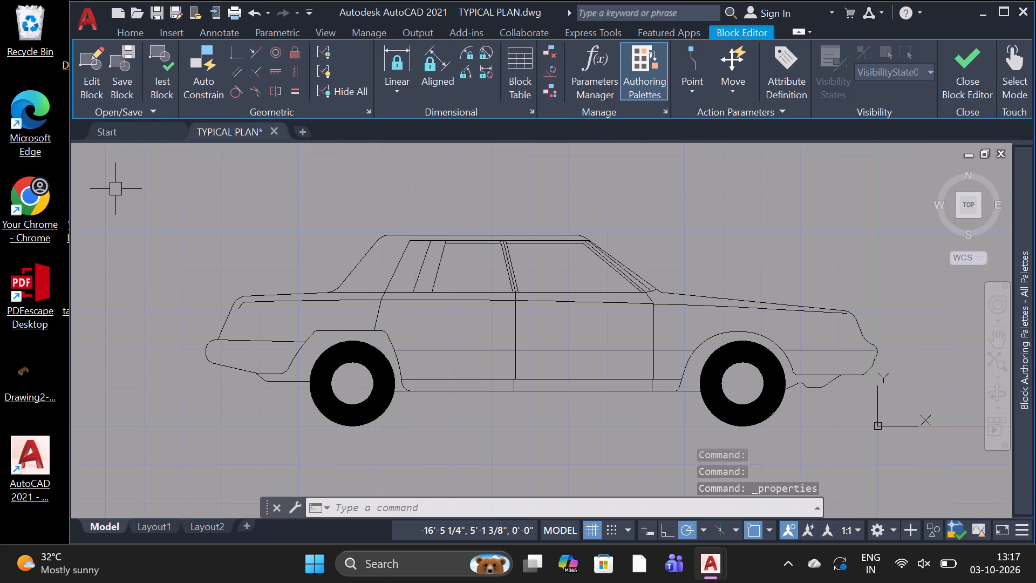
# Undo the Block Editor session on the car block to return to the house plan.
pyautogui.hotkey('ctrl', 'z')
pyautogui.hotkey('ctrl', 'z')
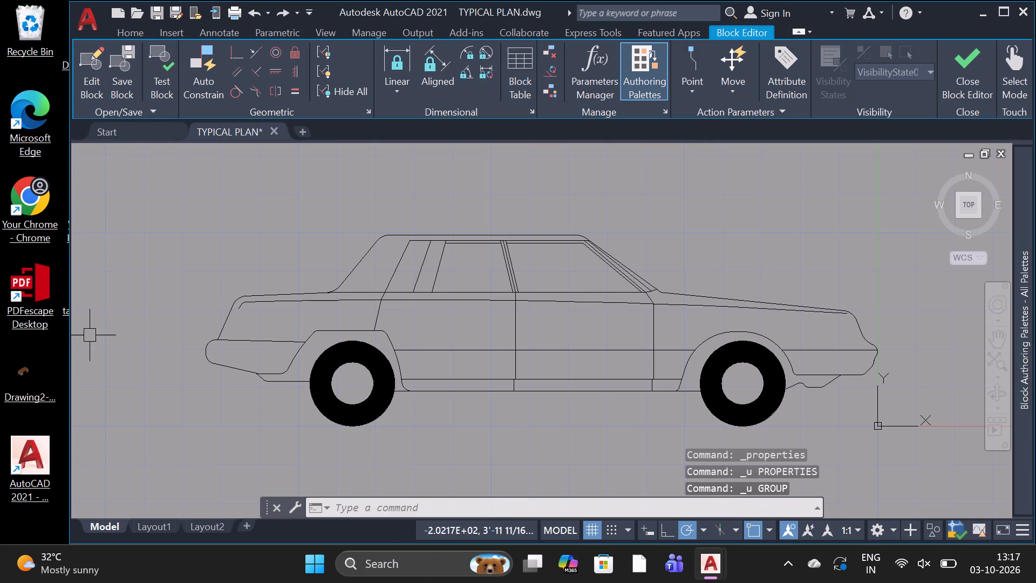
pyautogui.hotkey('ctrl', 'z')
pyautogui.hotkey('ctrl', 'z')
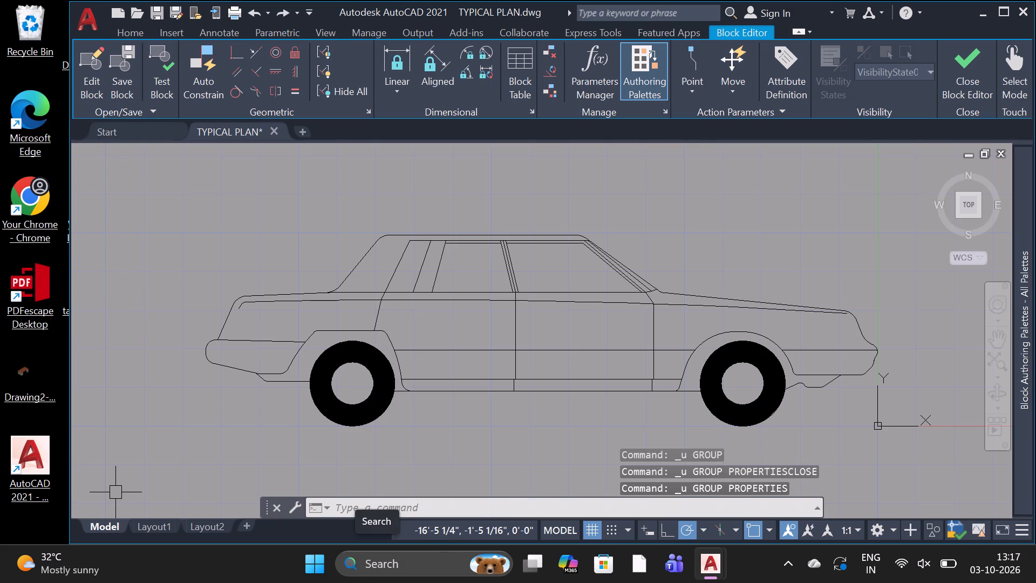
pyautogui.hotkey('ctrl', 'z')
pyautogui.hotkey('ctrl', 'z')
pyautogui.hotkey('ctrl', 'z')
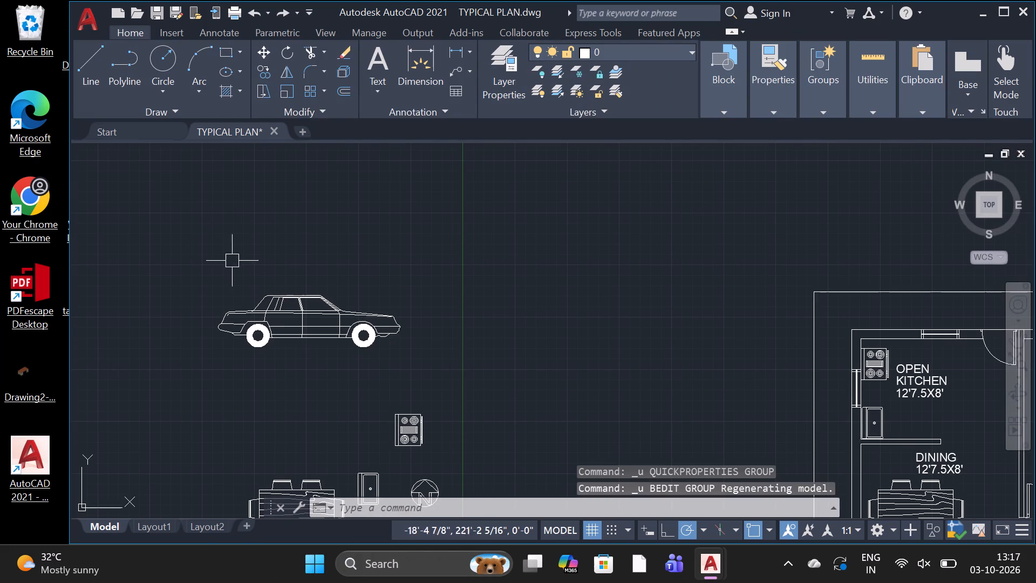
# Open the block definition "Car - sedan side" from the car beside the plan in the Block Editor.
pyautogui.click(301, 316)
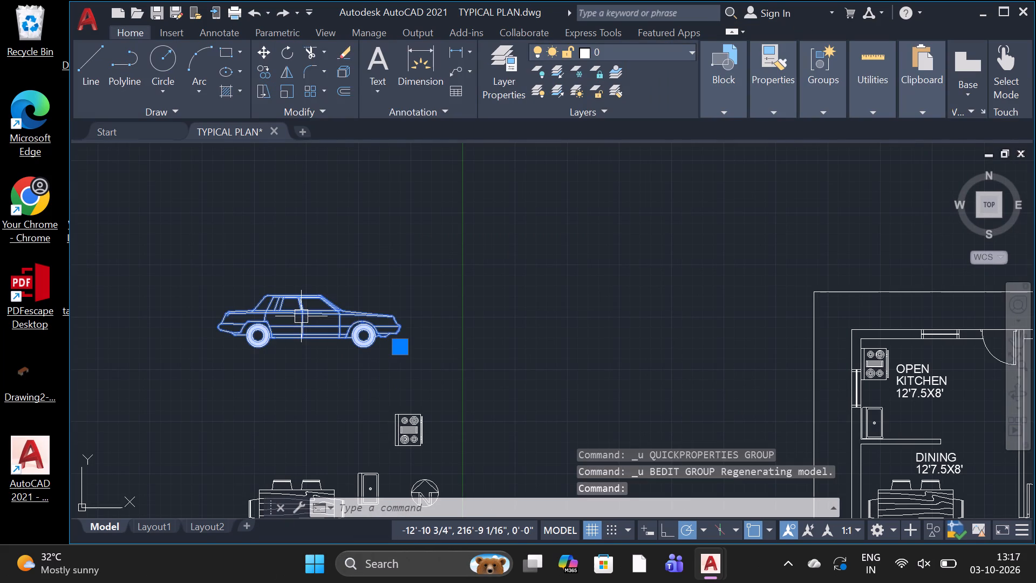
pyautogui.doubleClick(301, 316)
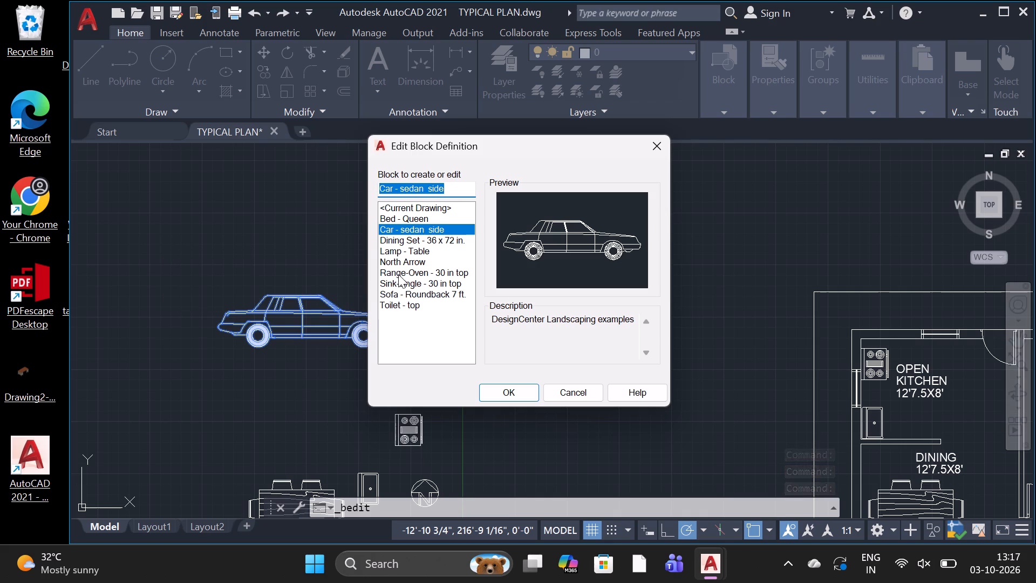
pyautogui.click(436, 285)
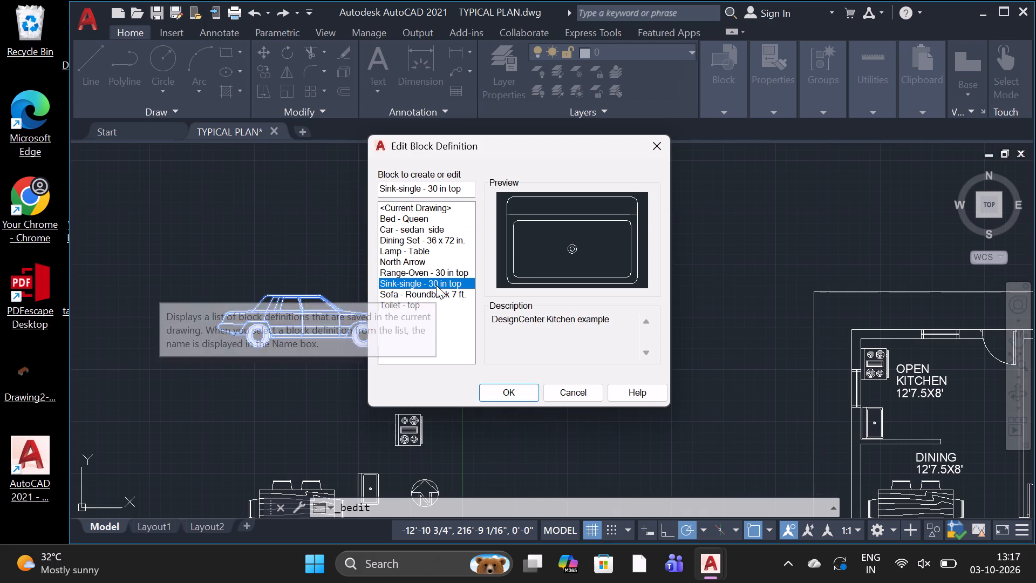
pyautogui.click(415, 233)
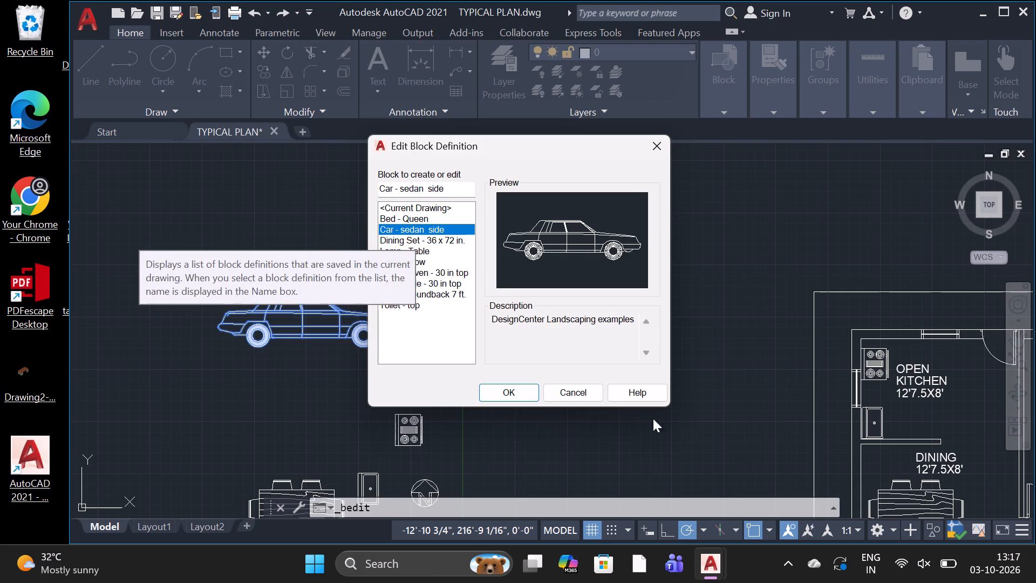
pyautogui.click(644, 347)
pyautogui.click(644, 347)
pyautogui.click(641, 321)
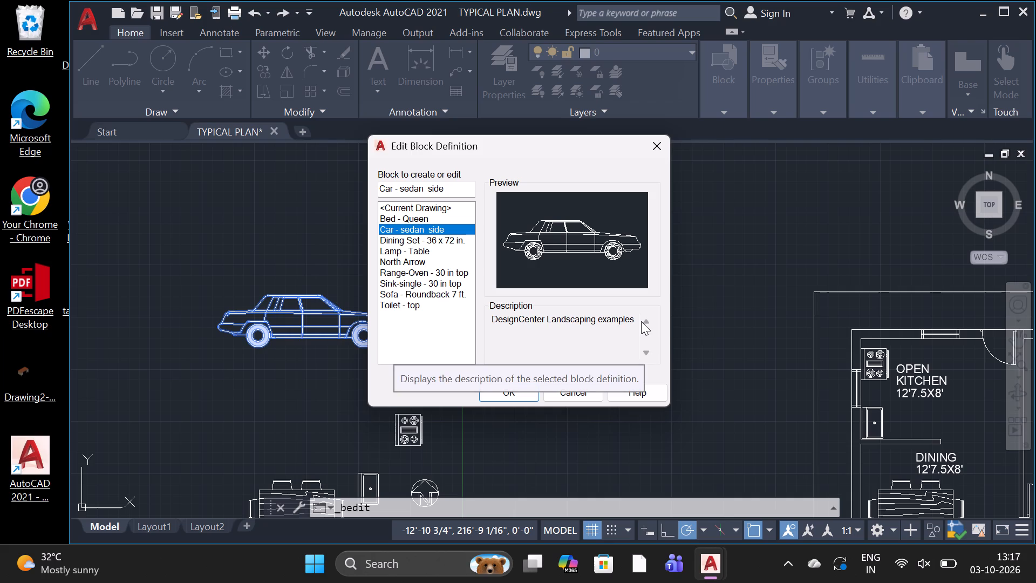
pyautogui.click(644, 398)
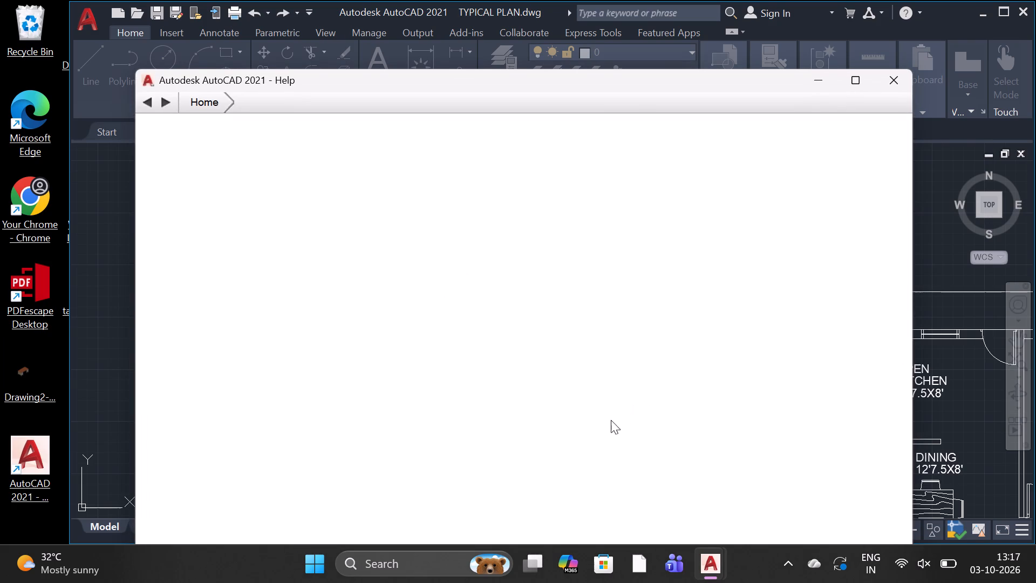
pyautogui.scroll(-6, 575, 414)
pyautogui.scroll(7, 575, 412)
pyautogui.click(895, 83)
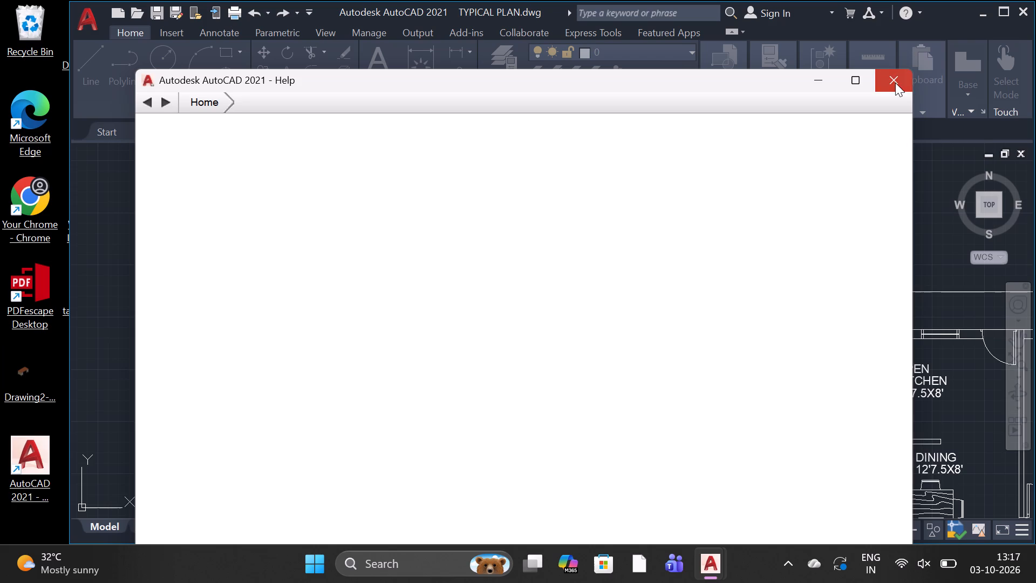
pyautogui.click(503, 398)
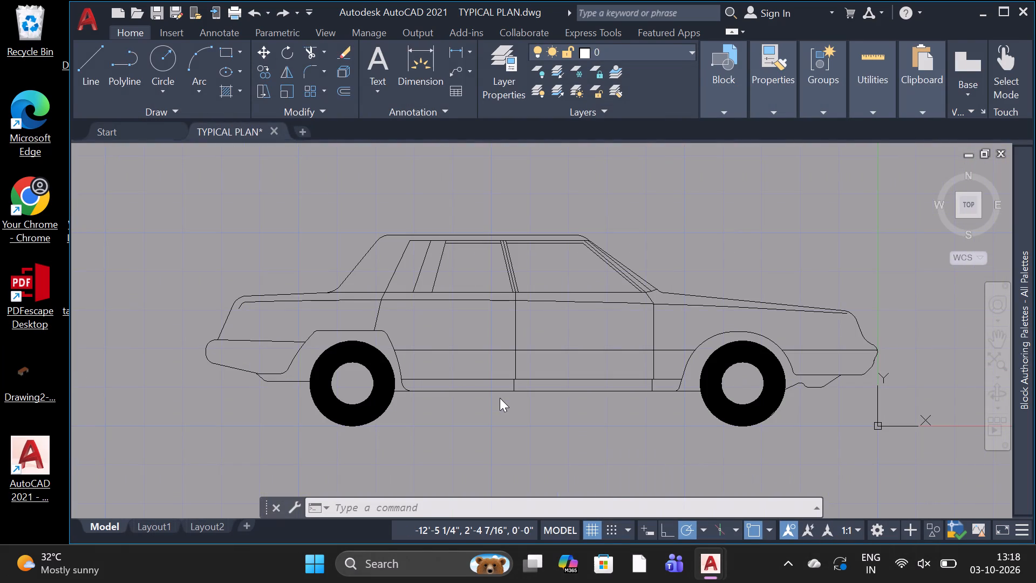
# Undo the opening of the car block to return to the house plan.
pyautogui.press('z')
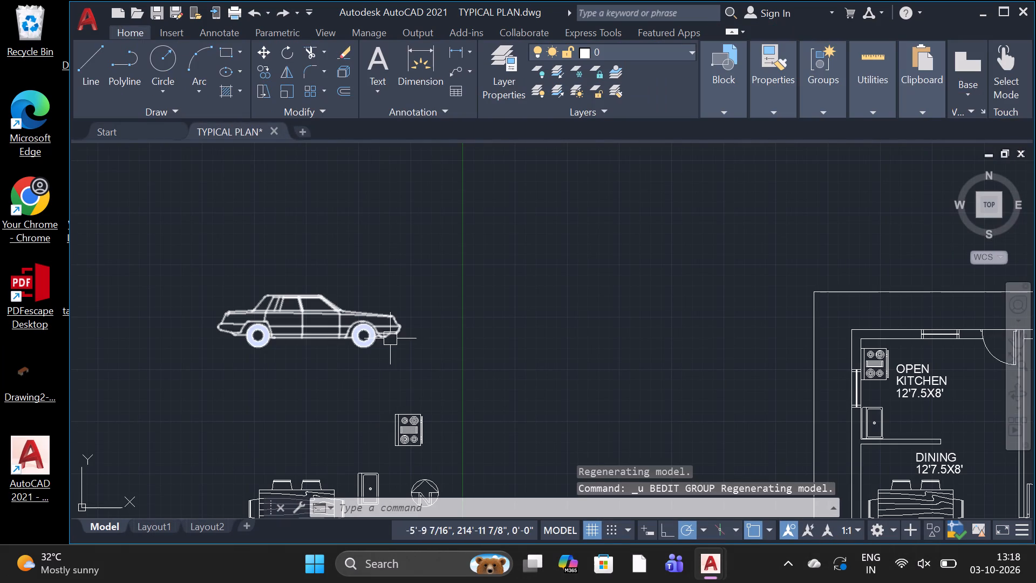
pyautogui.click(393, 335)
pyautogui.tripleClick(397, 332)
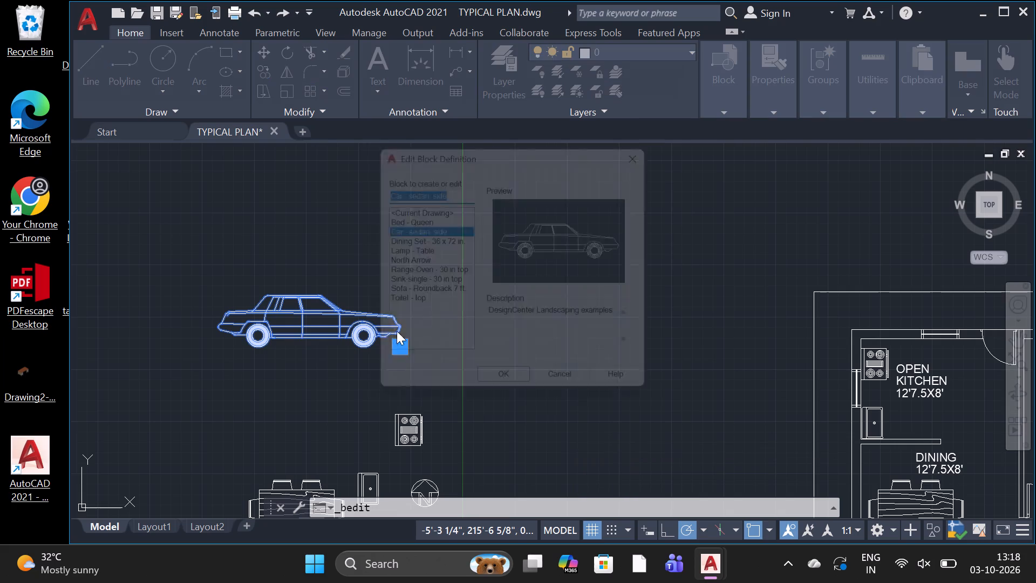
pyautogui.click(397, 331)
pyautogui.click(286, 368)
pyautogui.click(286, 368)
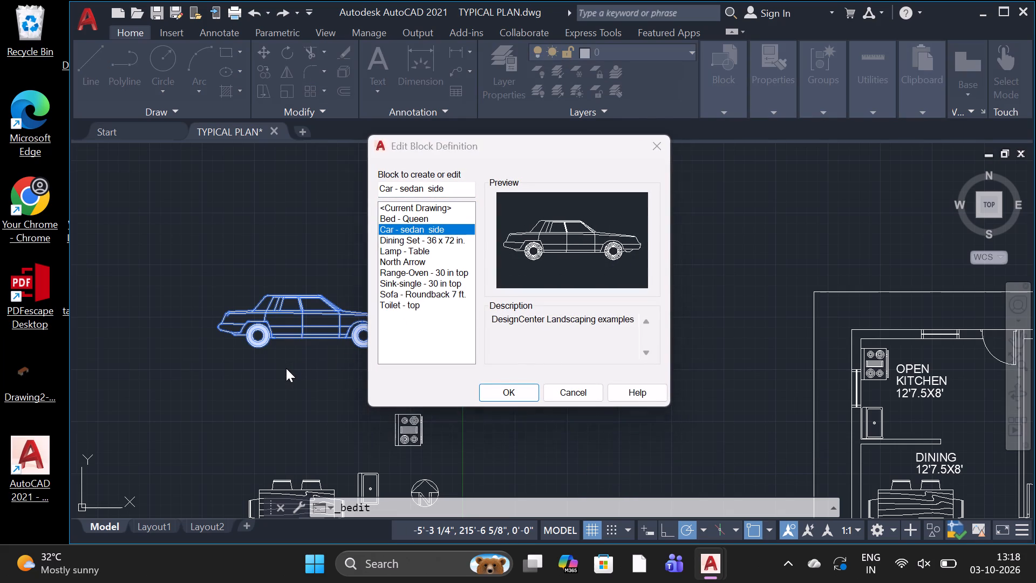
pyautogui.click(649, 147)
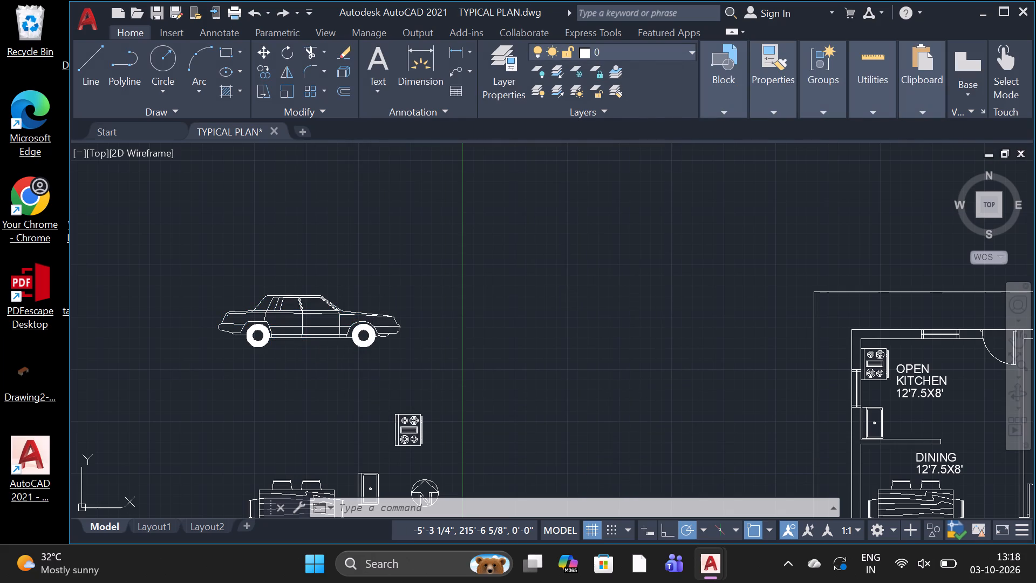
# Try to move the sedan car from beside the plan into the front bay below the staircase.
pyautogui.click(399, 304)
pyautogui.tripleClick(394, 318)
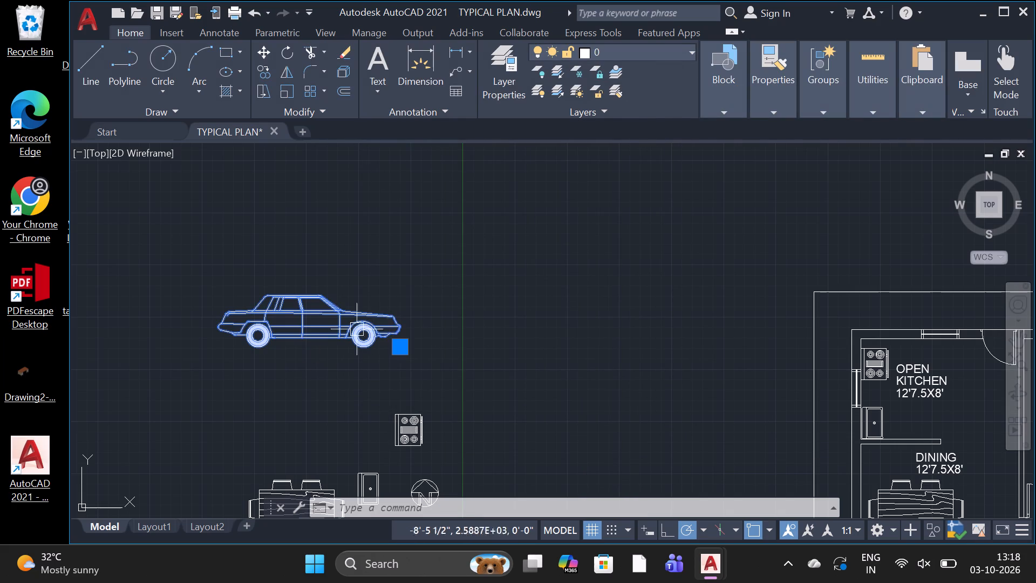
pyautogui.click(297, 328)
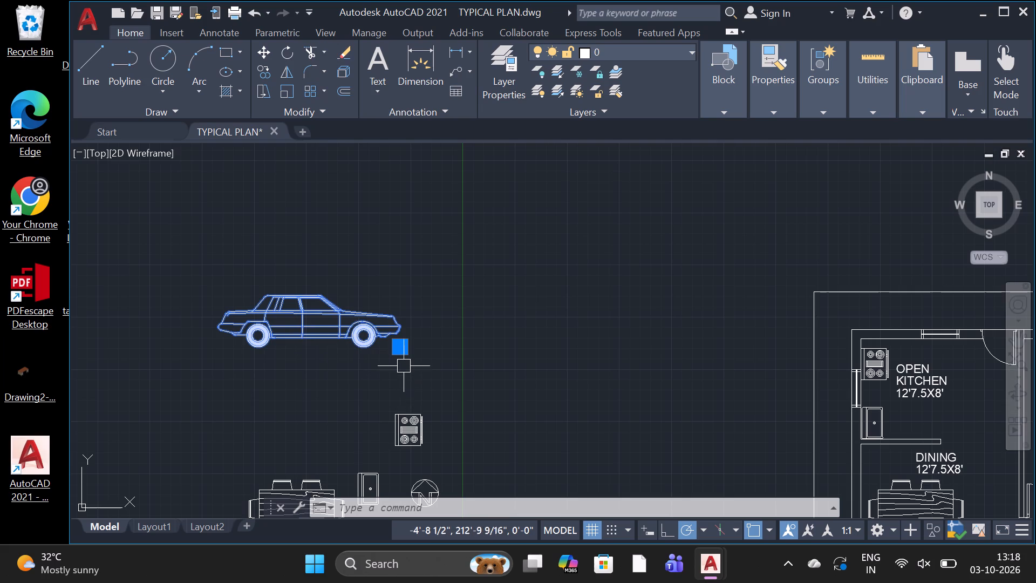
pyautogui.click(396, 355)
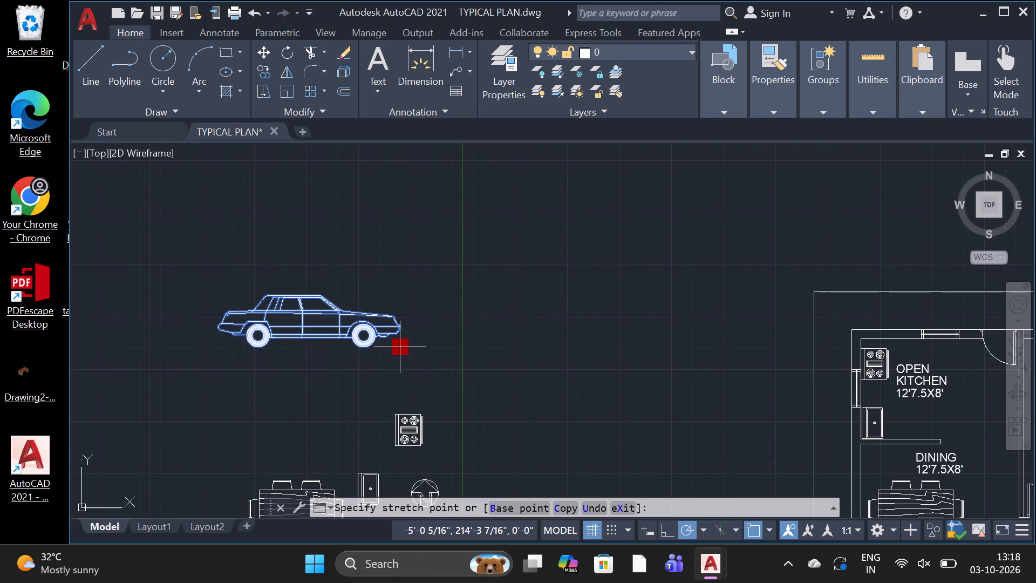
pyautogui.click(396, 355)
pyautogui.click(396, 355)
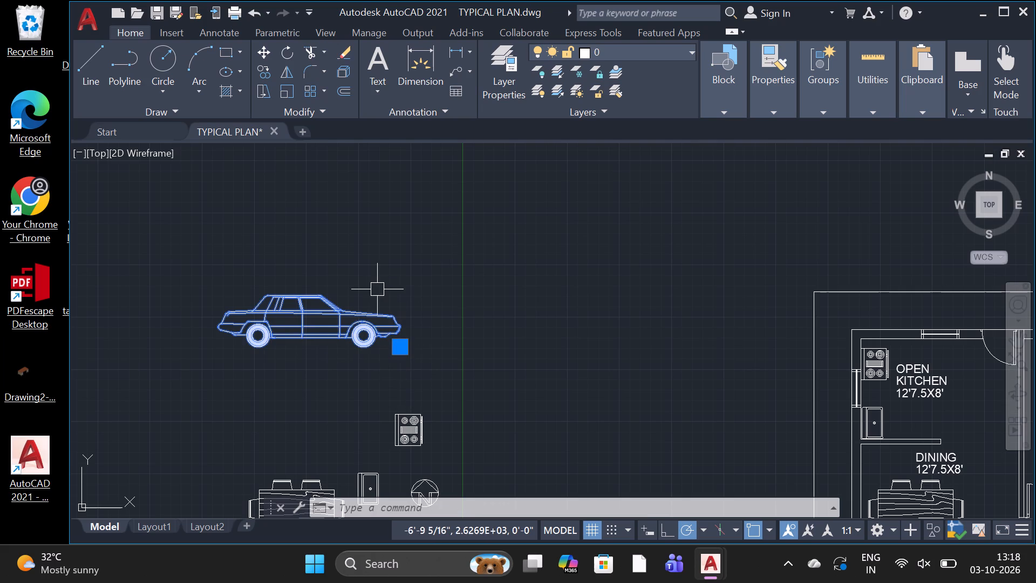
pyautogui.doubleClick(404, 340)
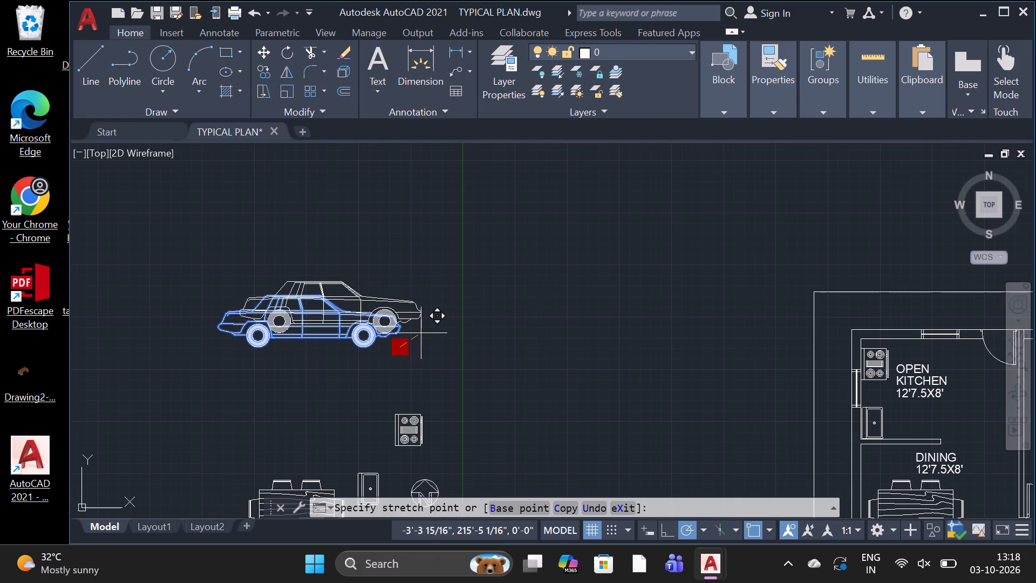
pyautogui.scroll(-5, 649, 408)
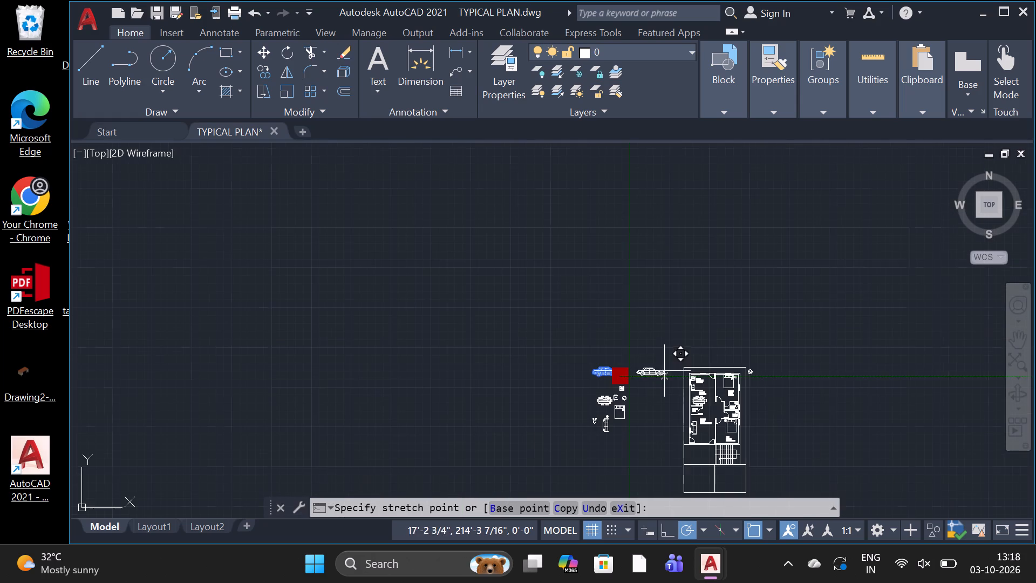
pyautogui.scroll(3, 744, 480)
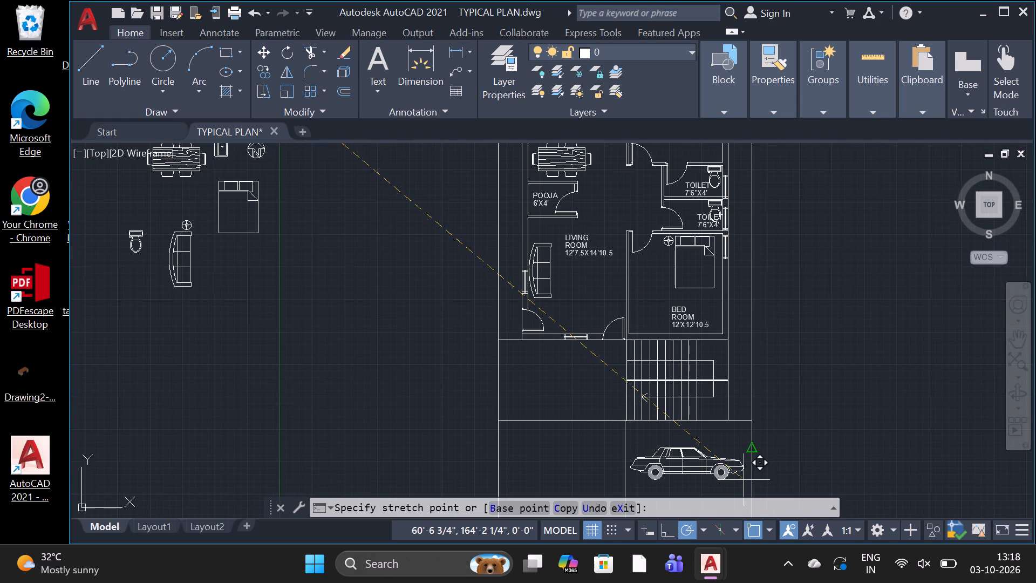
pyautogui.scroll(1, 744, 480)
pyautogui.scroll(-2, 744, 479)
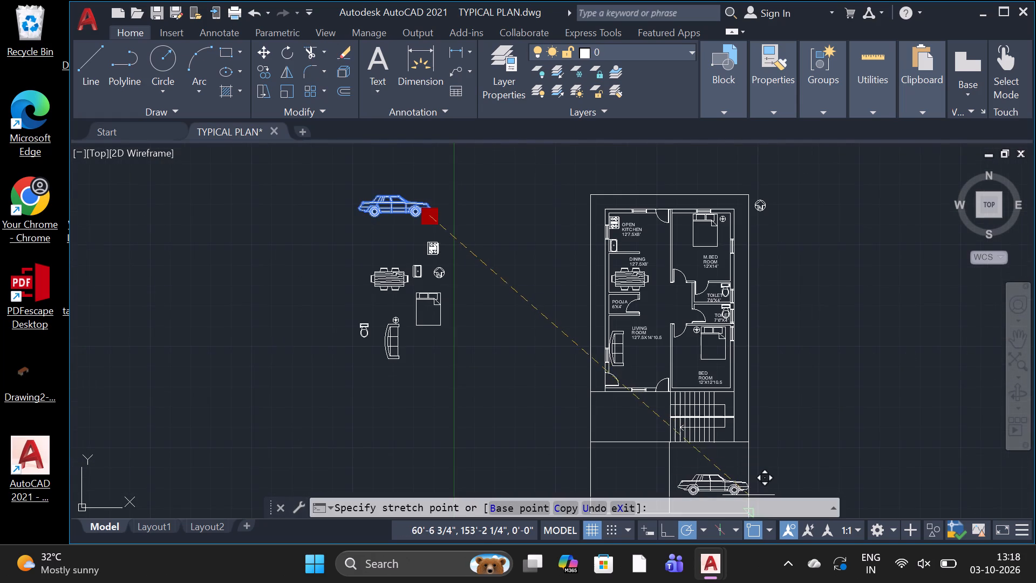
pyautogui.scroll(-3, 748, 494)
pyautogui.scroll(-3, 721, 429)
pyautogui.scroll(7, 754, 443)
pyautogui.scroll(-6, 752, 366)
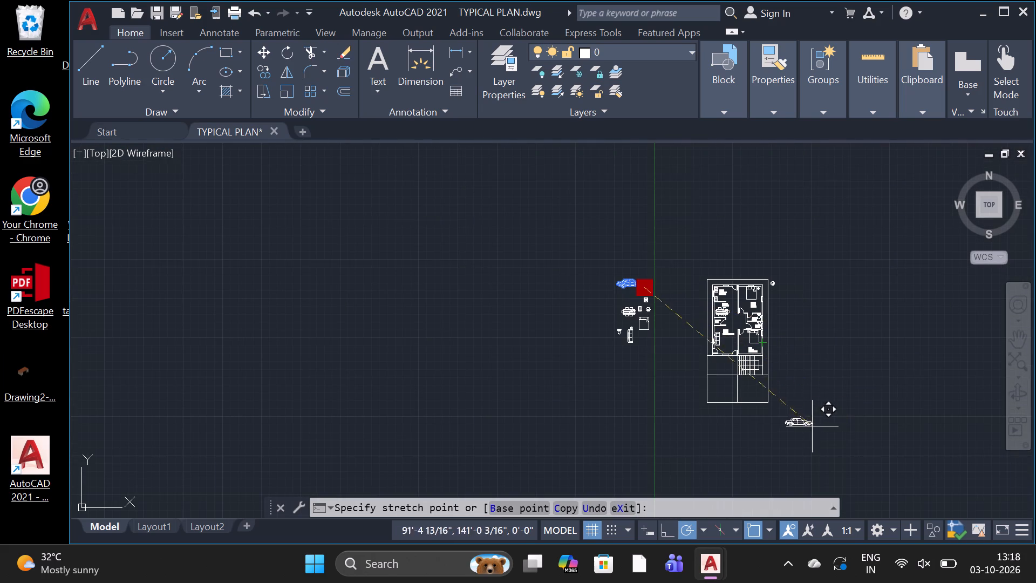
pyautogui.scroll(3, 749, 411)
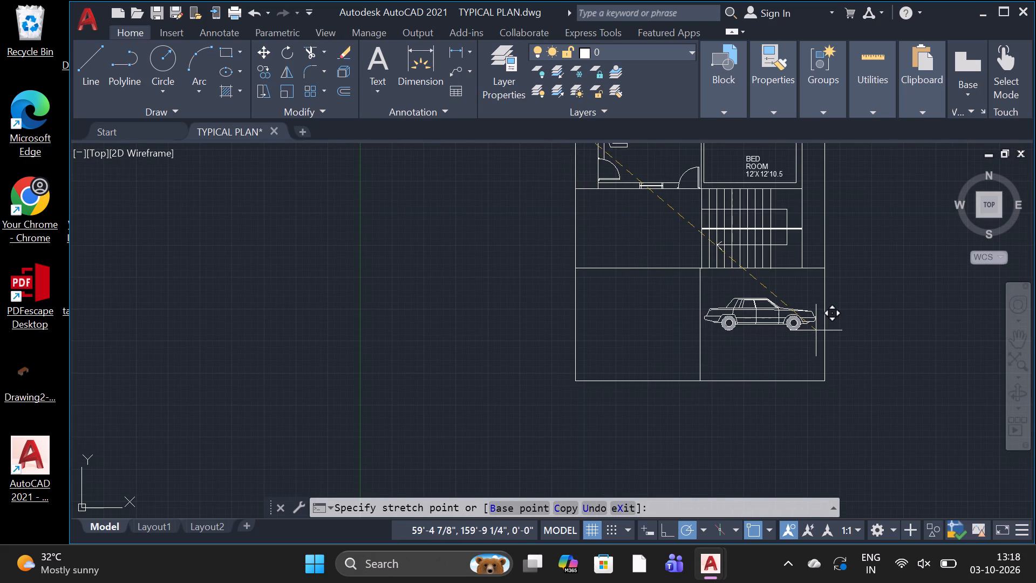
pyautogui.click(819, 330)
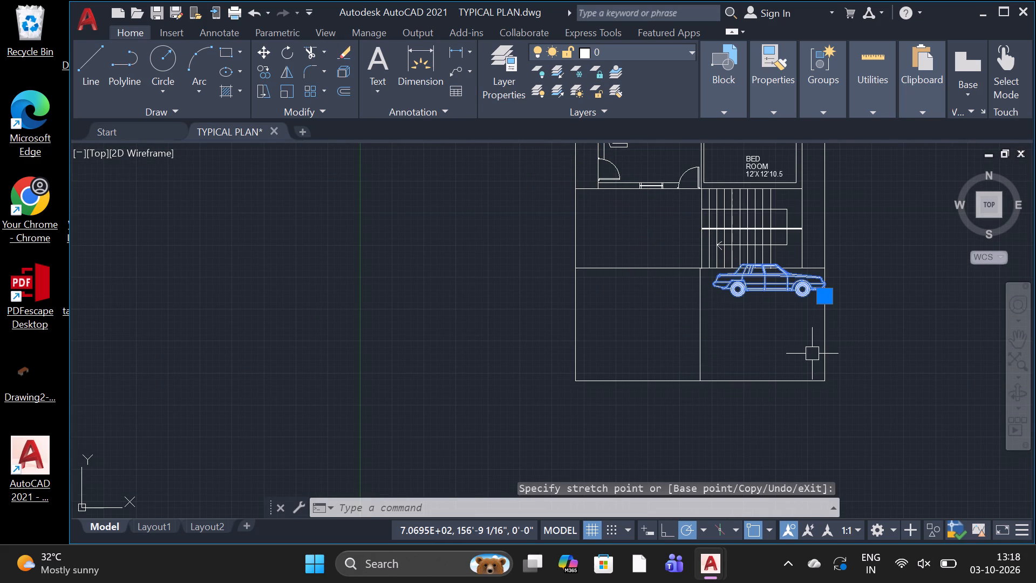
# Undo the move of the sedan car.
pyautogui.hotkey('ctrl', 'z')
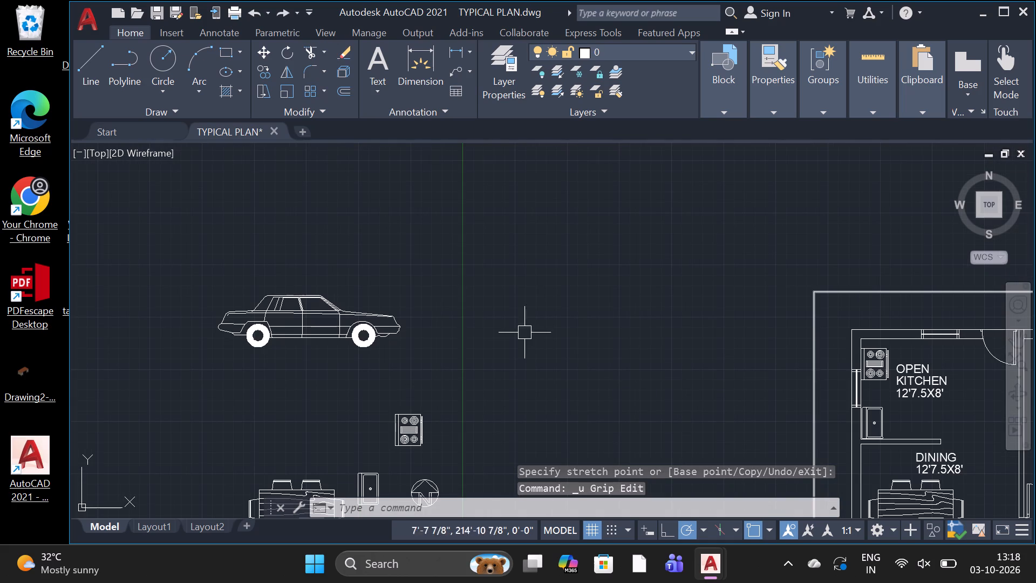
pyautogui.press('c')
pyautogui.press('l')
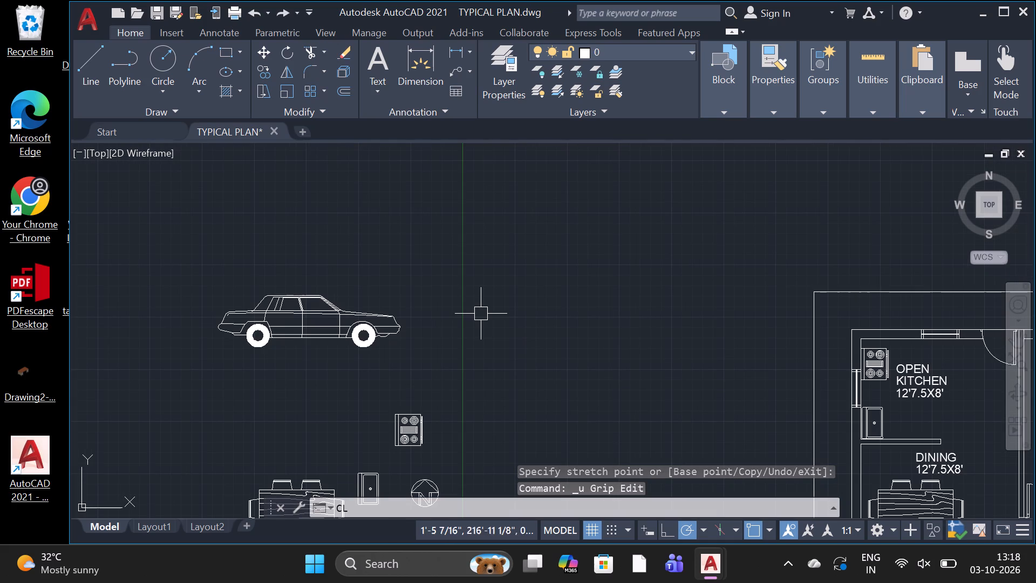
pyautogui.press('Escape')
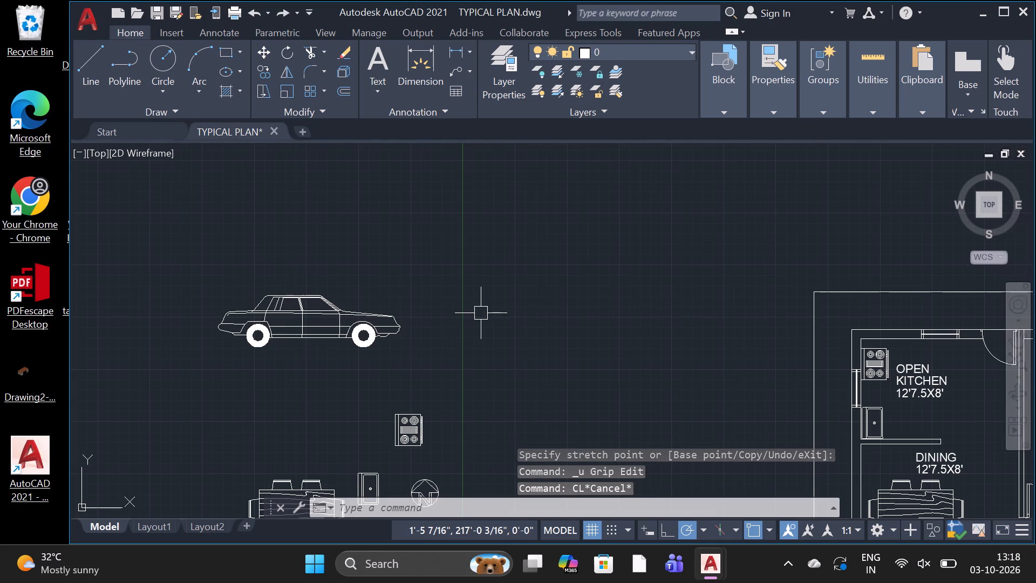
# Copy the sedan car from beside the plan into the front bay below the staircase.
pyautogui.write('CO')
pyautogui.press('space')
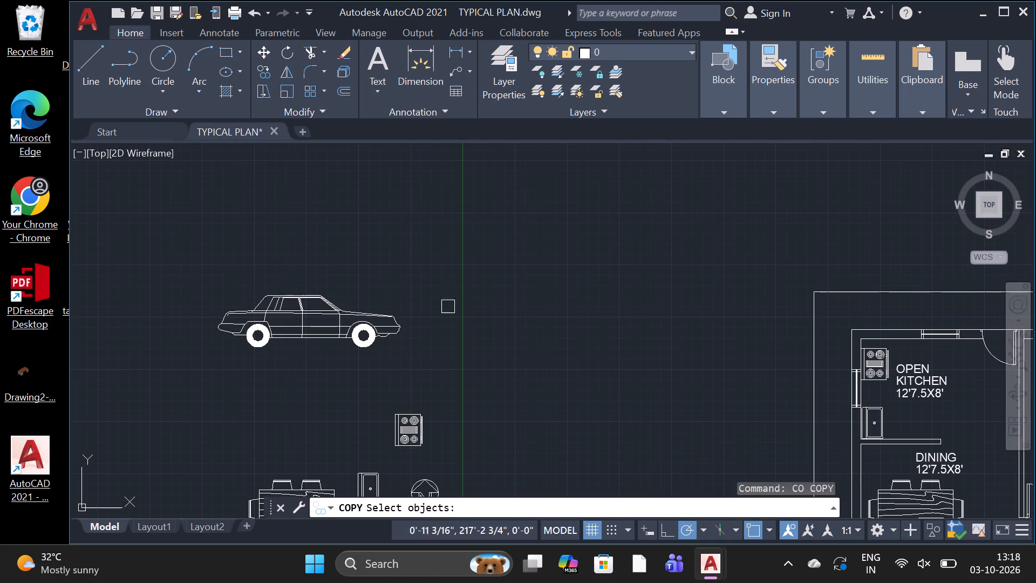
pyautogui.click(324, 329)
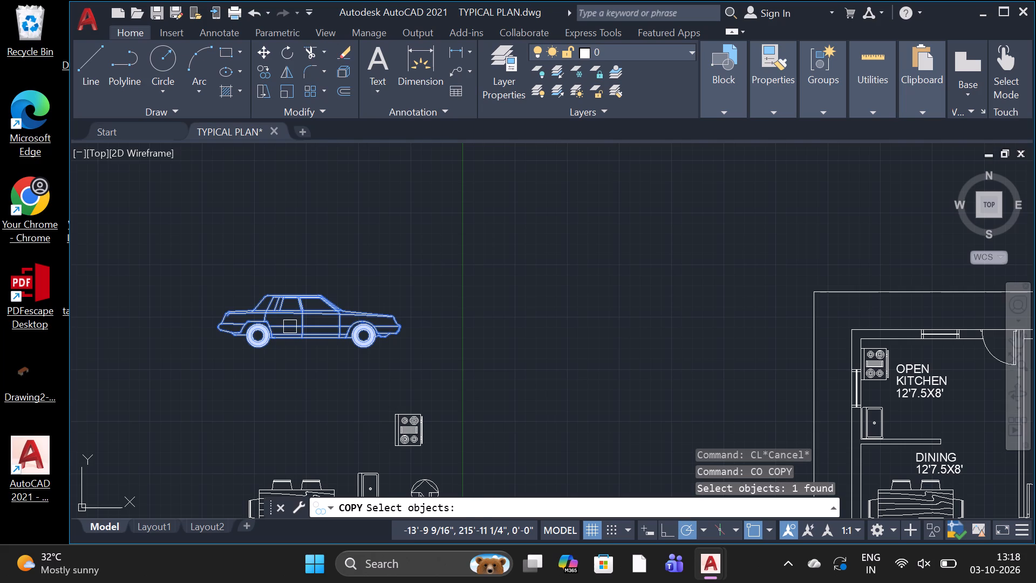
pyautogui.press('space')
pyautogui.click(290, 327)
pyautogui.scroll(-4, 388, 320)
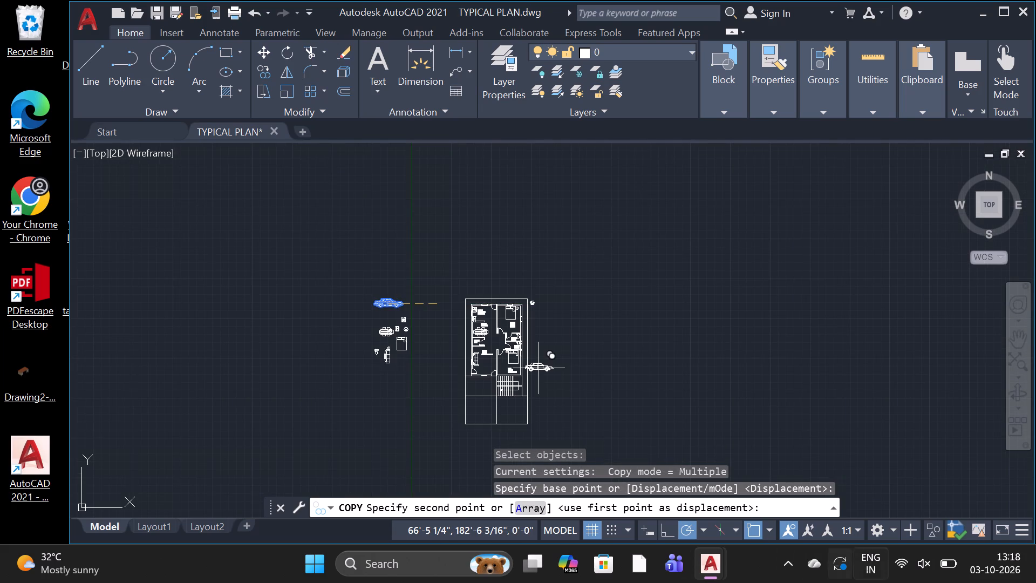
pyautogui.scroll(3, 511, 410)
pyautogui.click(511, 410)
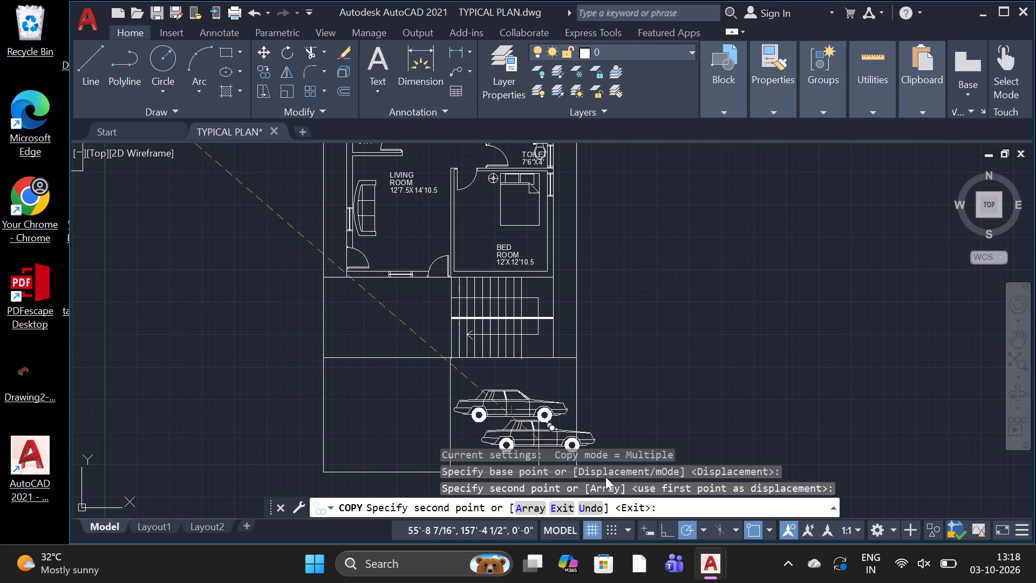
pyautogui.press('Escape')
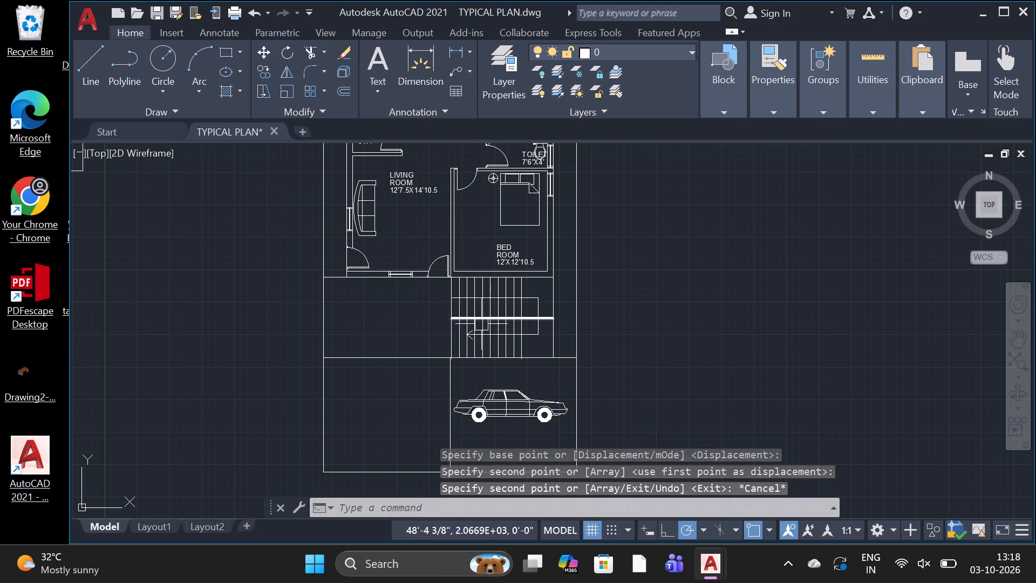
# Erase the original sedan car and all the spare furniture and fixture blocks lying outside the plan, beside the house.
pyautogui.scroll(-2, 481, 324)
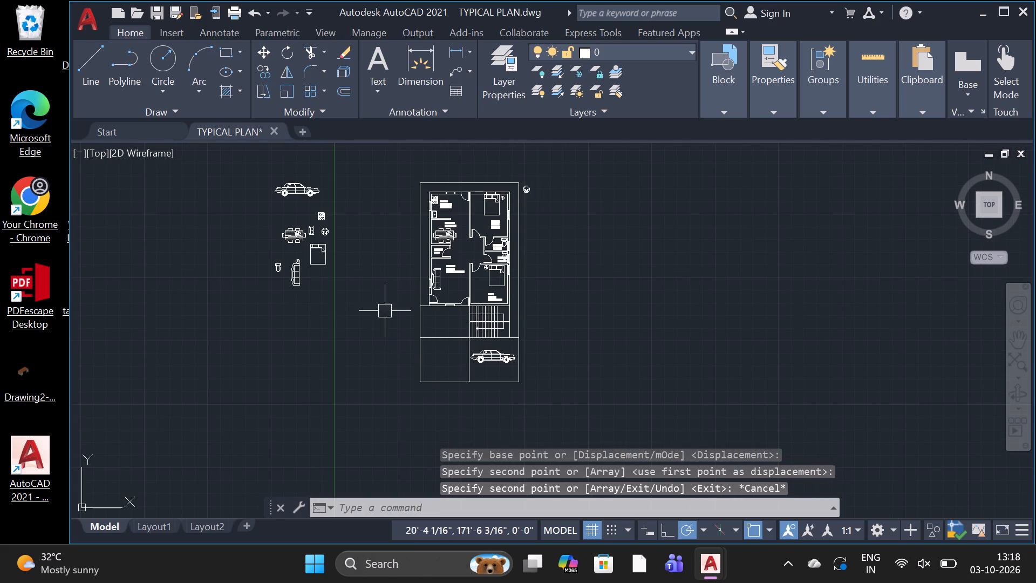
pyautogui.click(360, 191)
pyautogui.click(341, 164)
pyautogui.doubleClick(309, 165)
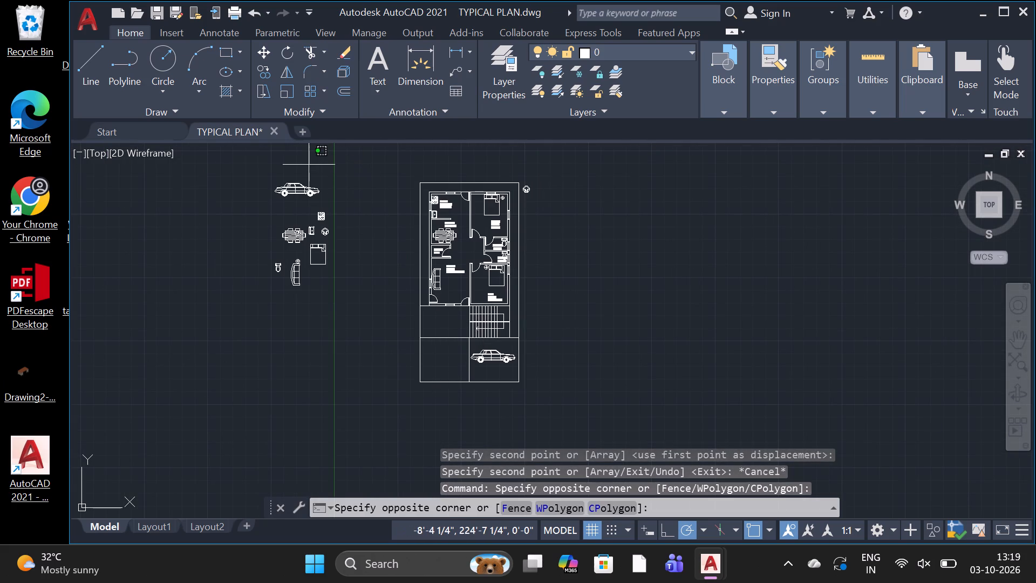
pyautogui.click(361, 311)
pyautogui.click(370, 202)
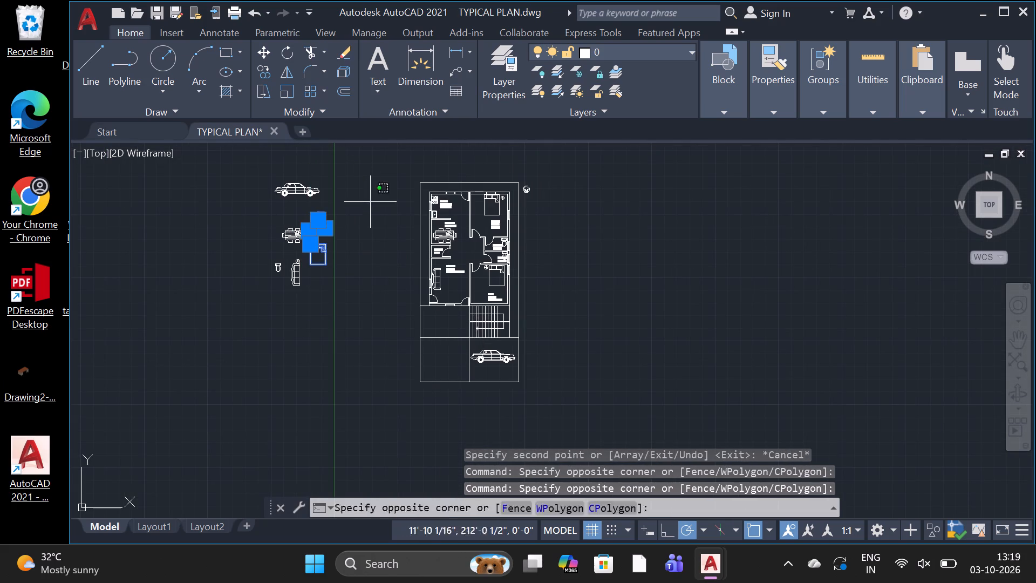
pyautogui.click(372, 199)
pyautogui.click(365, 182)
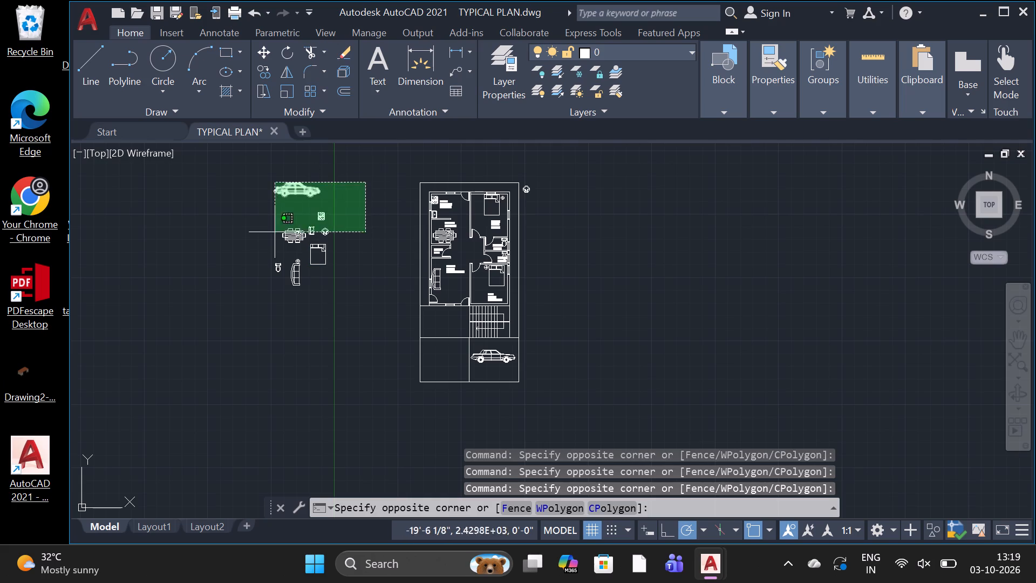
pyautogui.click(275, 303)
pyautogui.press('Delete')
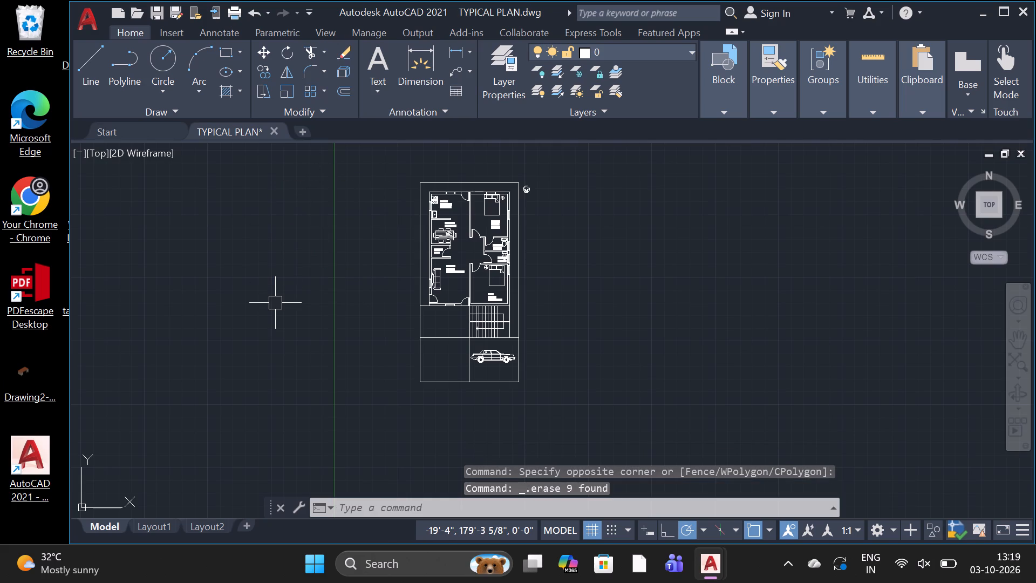
# Hatch the empty front bay beside the car with the GOST_GLASS pattern in green 88,186,72.
pyautogui.scroll(1, 467, 389)
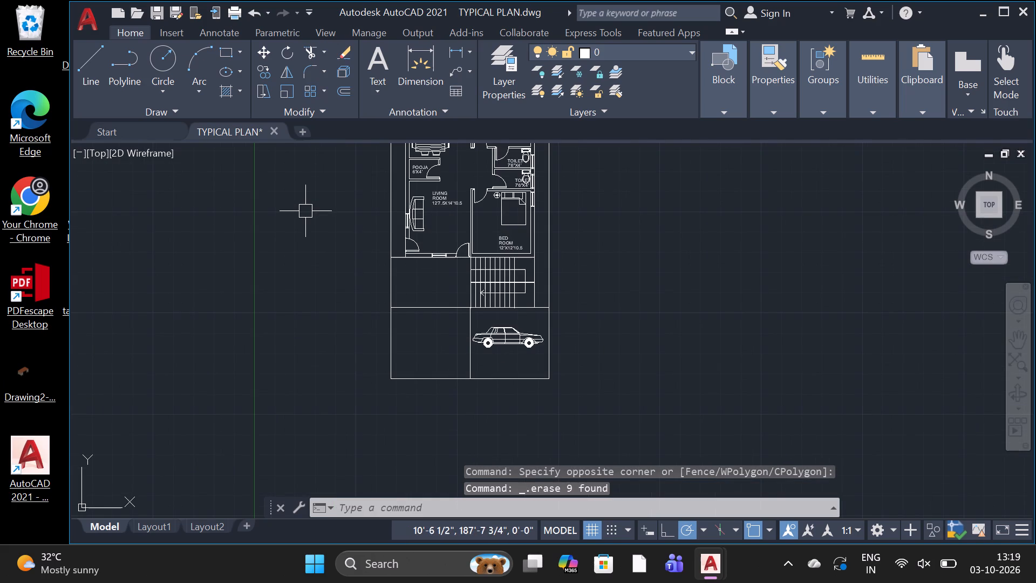
pyautogui.press('h')
pyautogui.press('space')
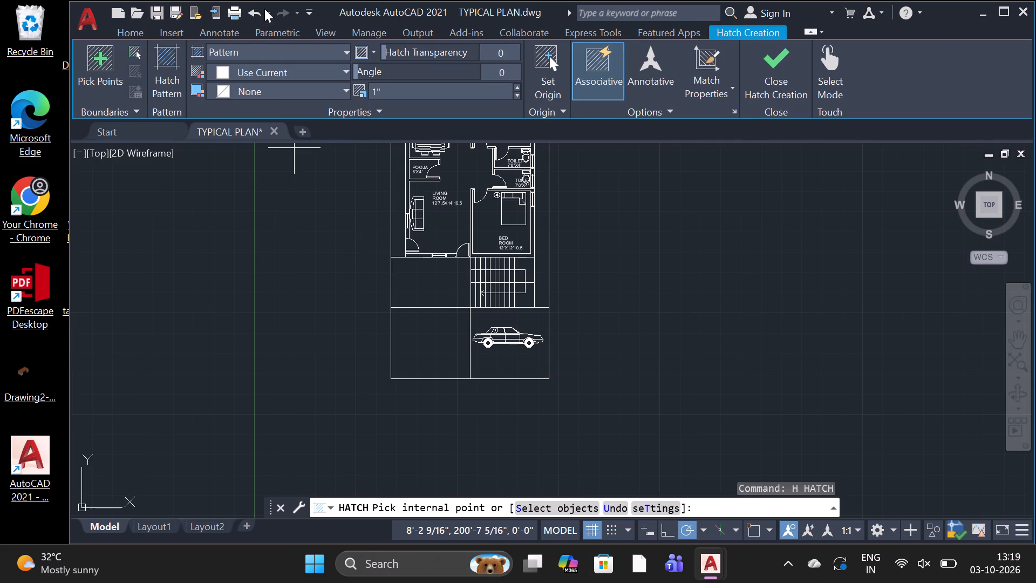
pyautogui.click(171, 65)
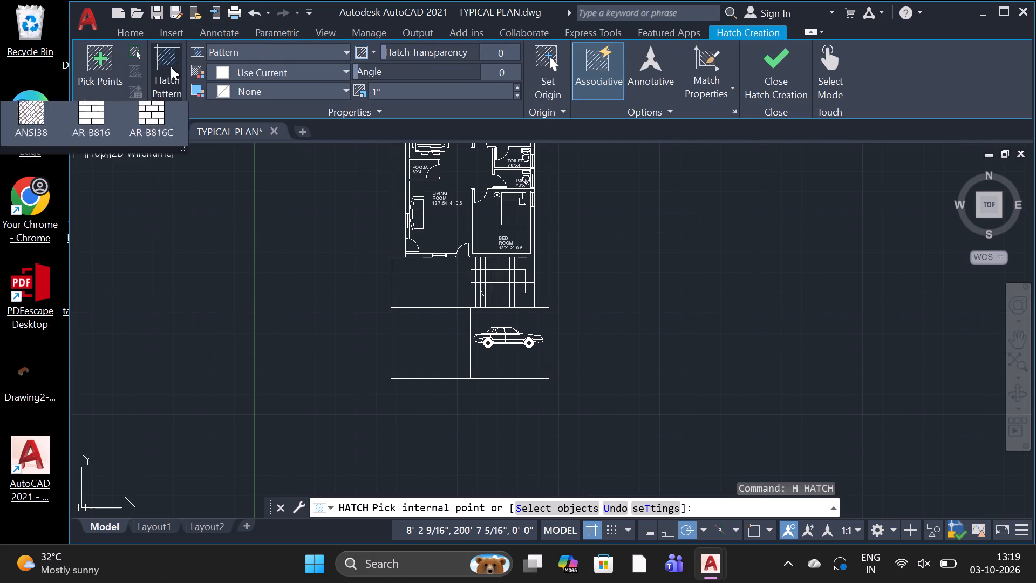
pyautogui.scroll(-6, 144, 153)
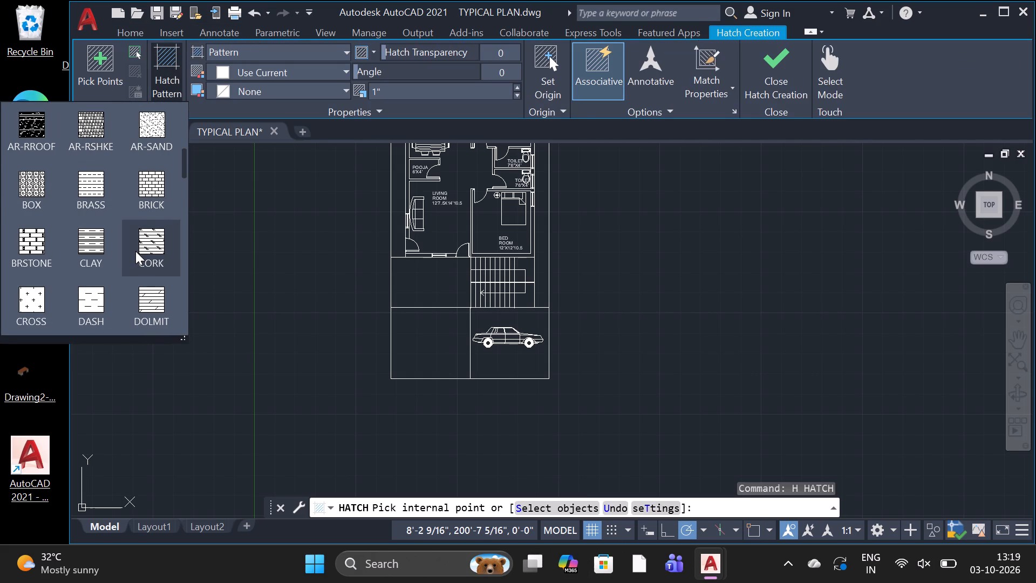
pyautogui.scroll(-3, 135, 251)
pyautogui.click(96, 245)
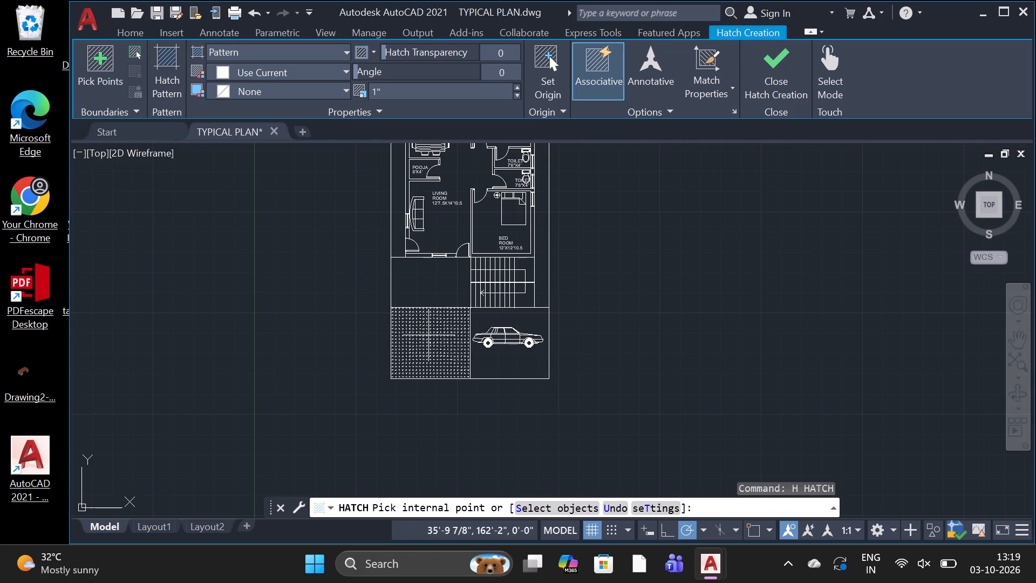
pyautogui.click(306, 66)
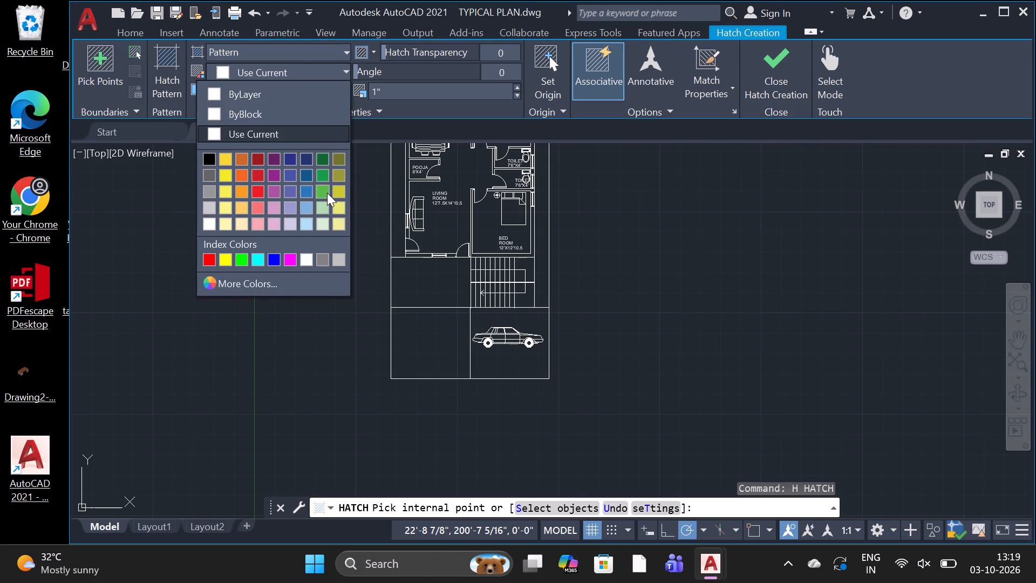
pyautogui.click(327, 193)
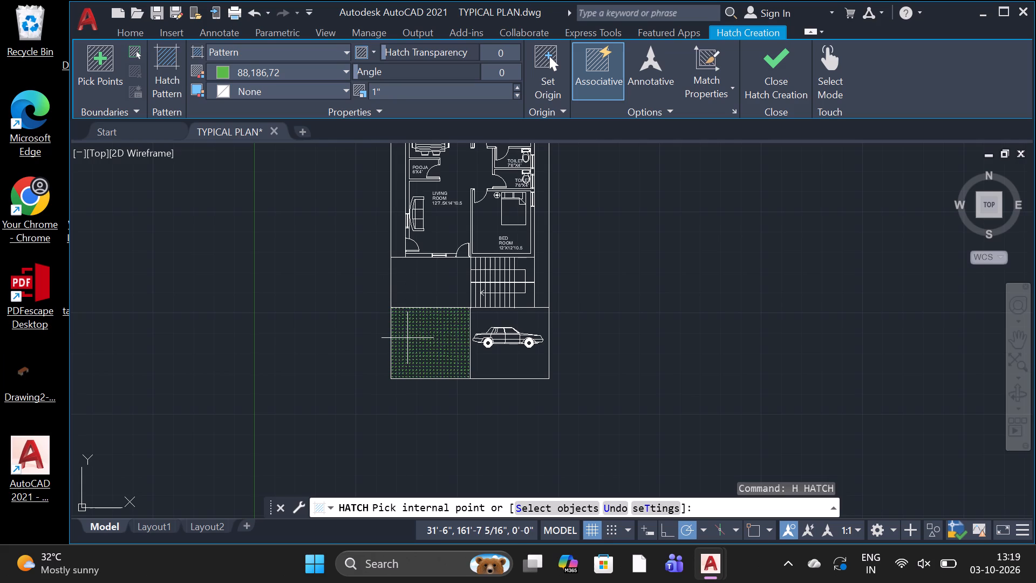
pyautogui.click(408, 338)
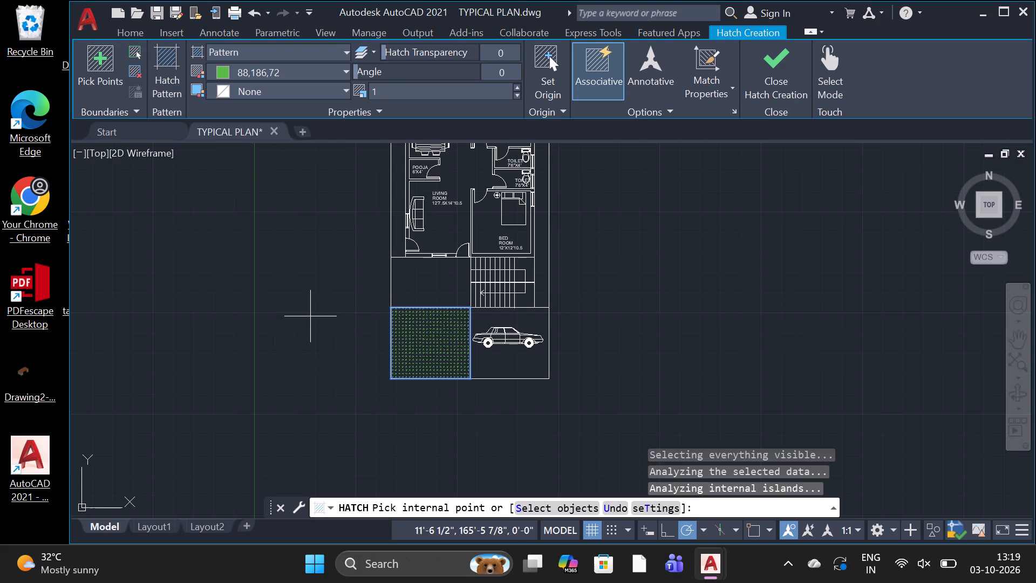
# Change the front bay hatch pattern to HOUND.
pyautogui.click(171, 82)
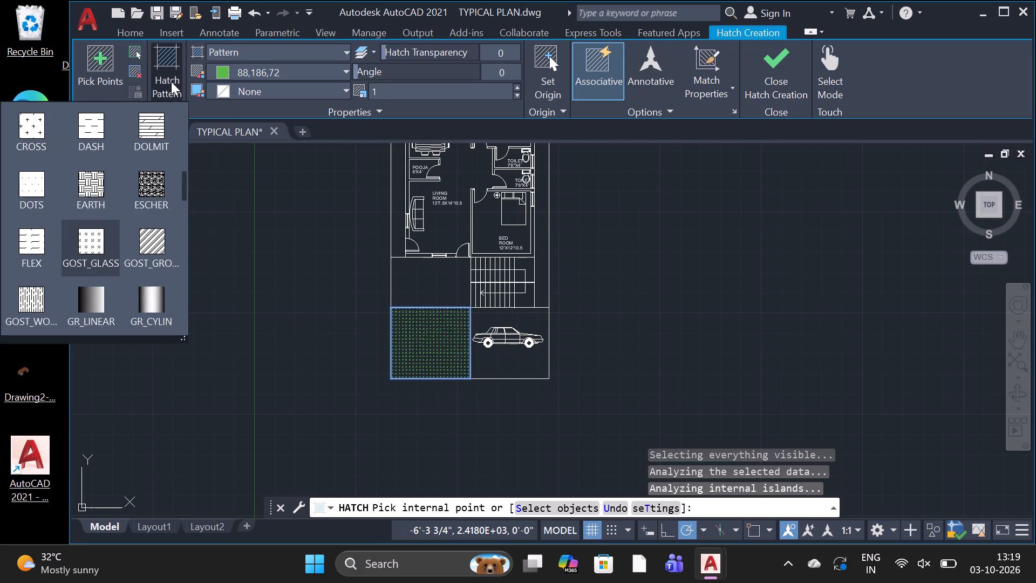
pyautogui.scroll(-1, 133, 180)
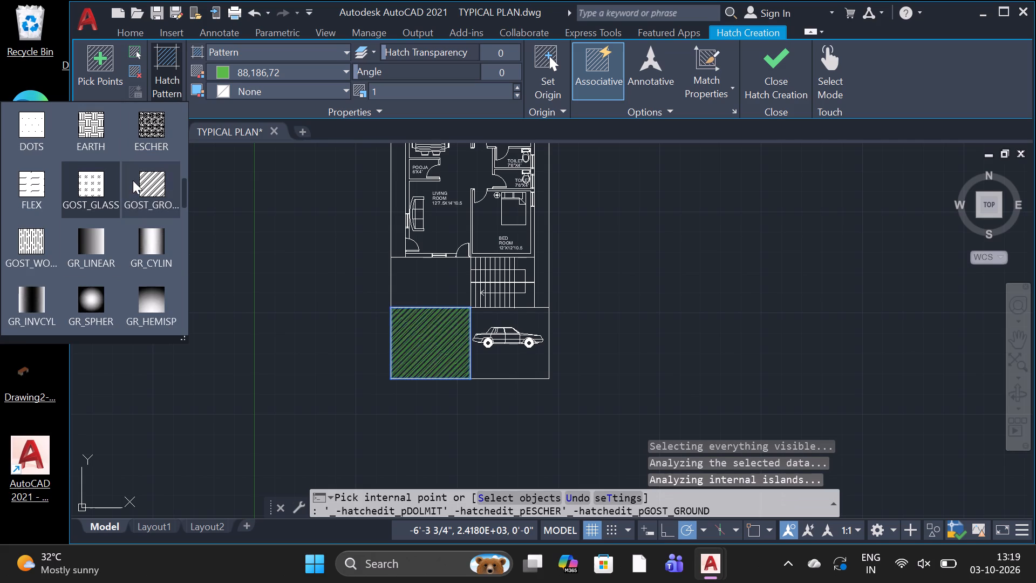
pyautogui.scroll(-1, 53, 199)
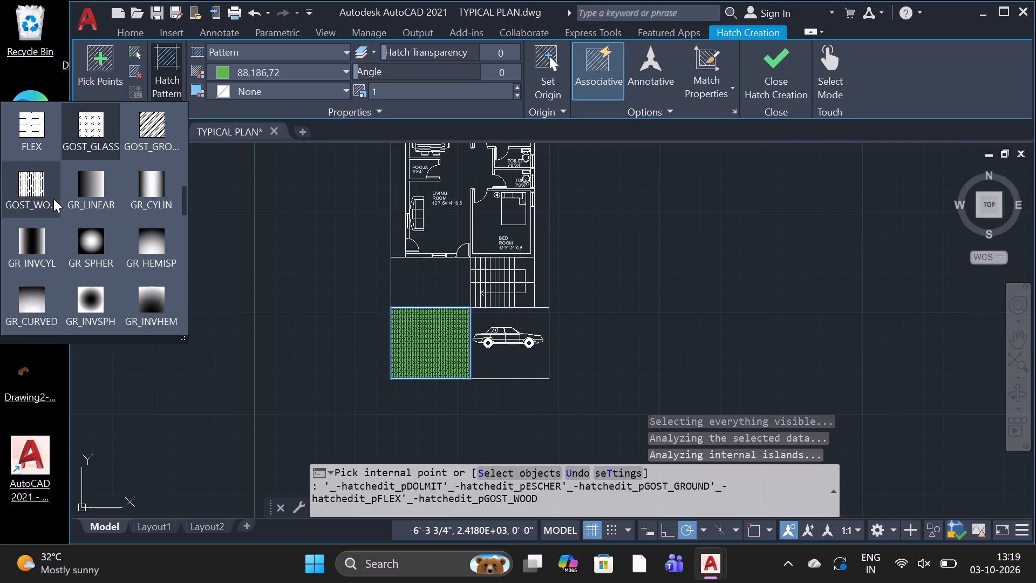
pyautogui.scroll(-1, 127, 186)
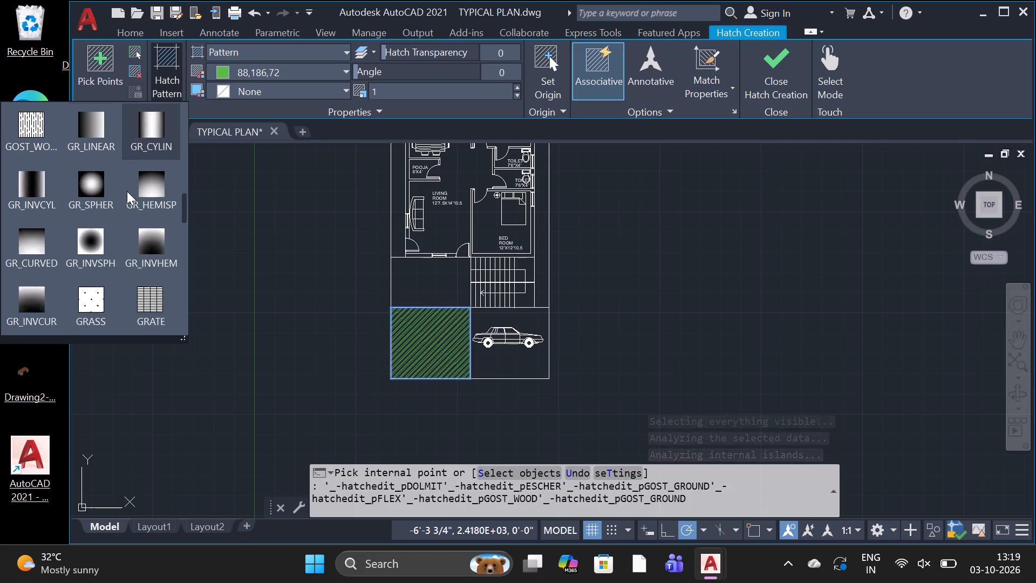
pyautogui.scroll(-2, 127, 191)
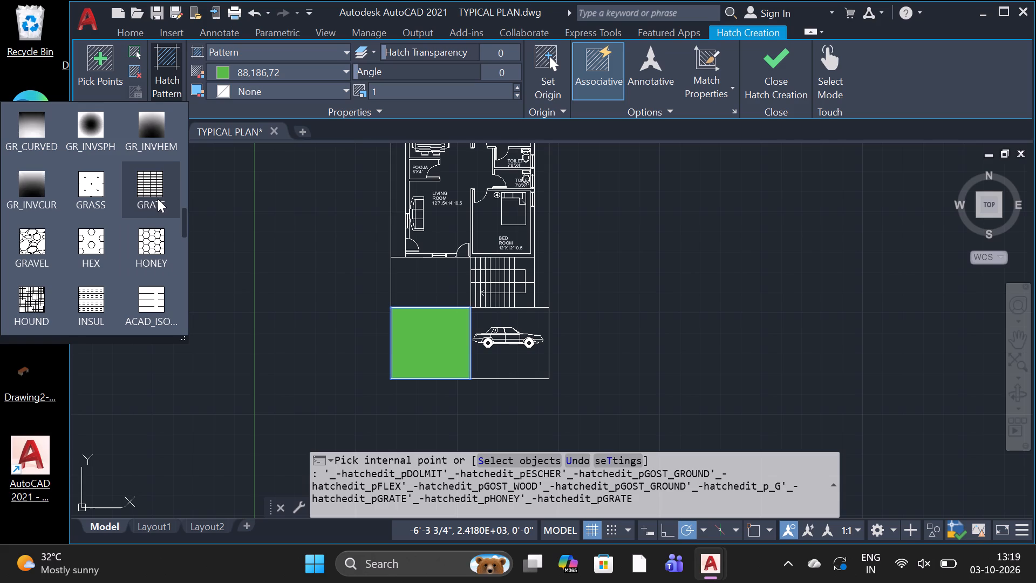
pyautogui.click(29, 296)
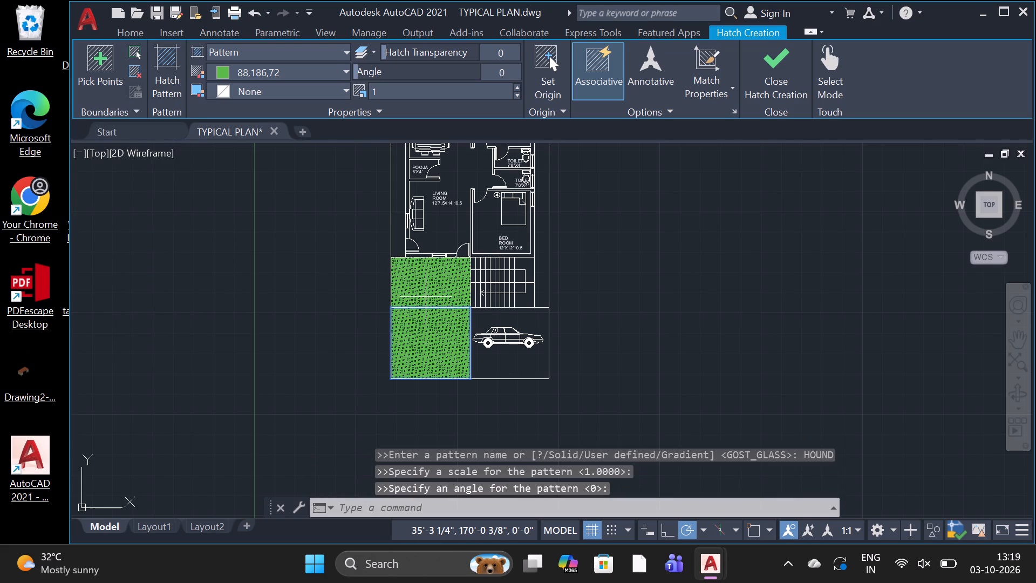
# Change the front bay hatch pattern to GRASS in green 88,186,72 and finish the hatch.
pyautogui.click(157, 75)
pyautogui.scroll(-5, 110, 270)
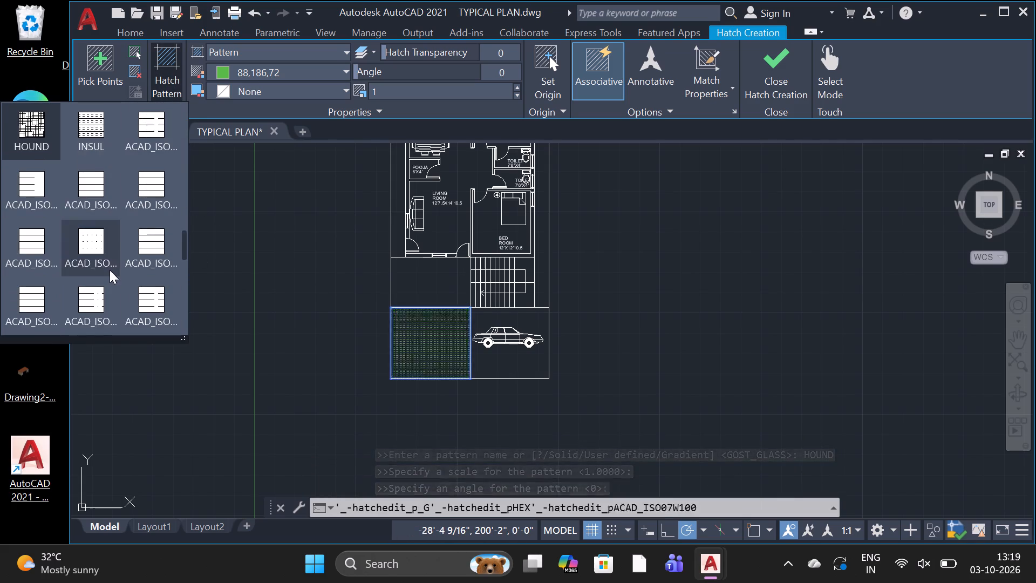
pyautogui.scroll(-13, 110, 270)
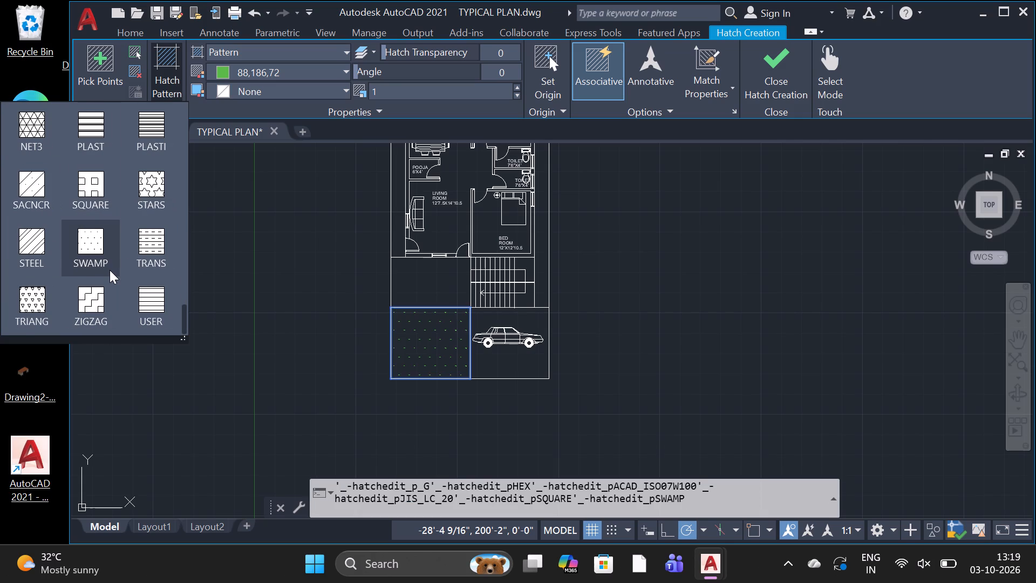
pyautogui.scroll(-6, 110, 270)
pyautogui.scroll(4, 108, 268)
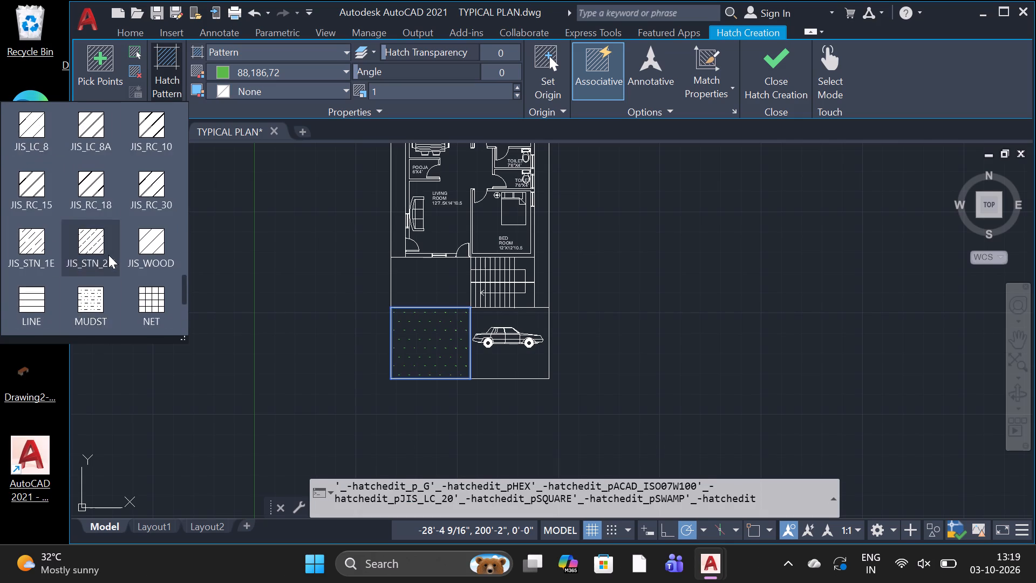
pyautogui.scroll(9, 108, 255)
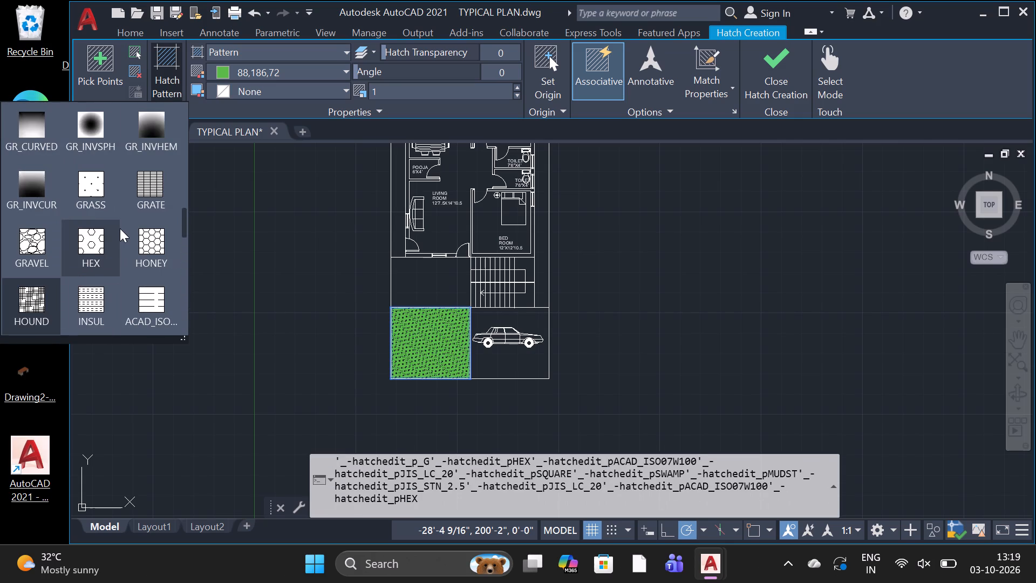
pyautogui.click(96, 205)
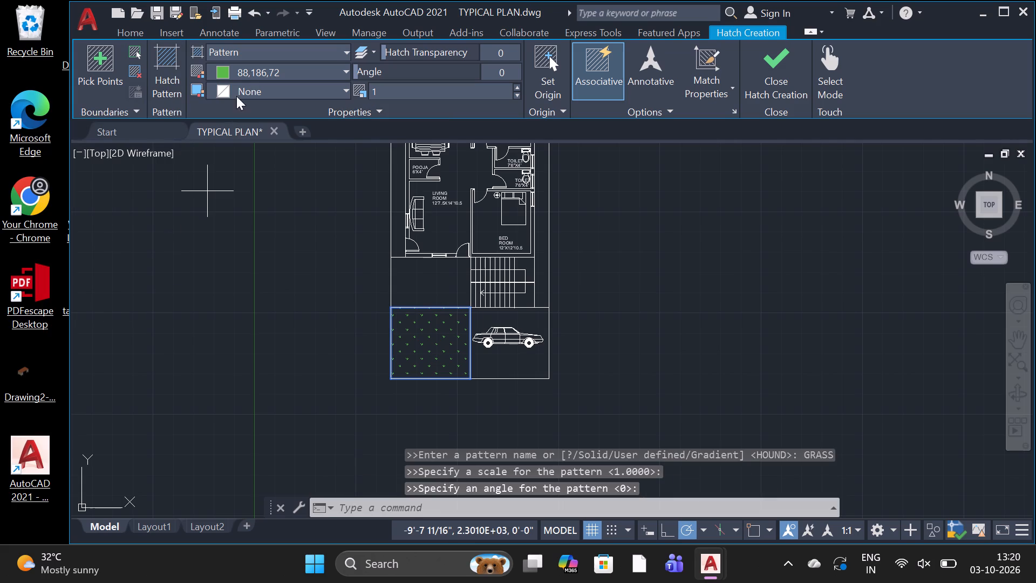
pyautogui.click(257, 75)
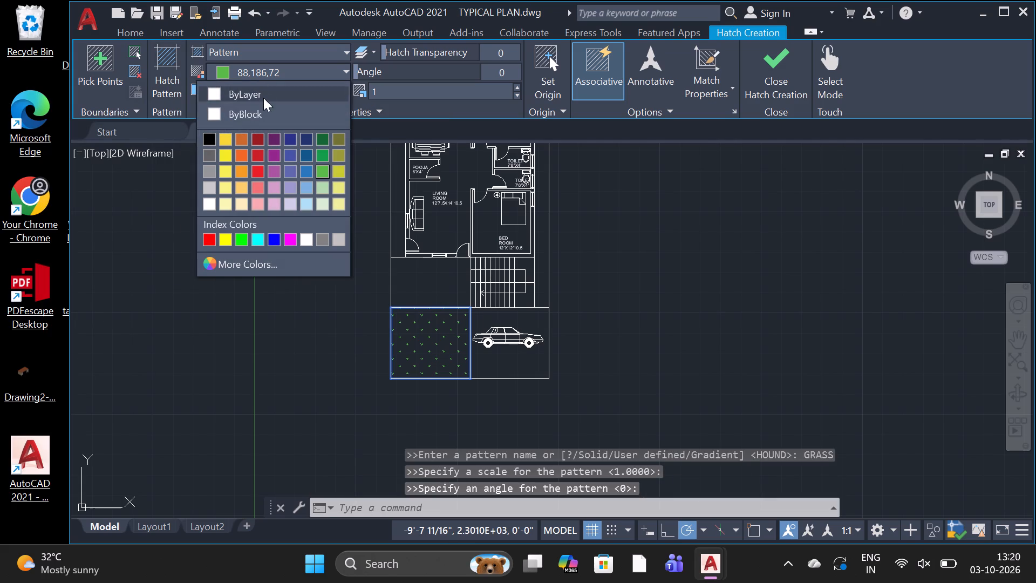
pyautogui.click(320, 174)
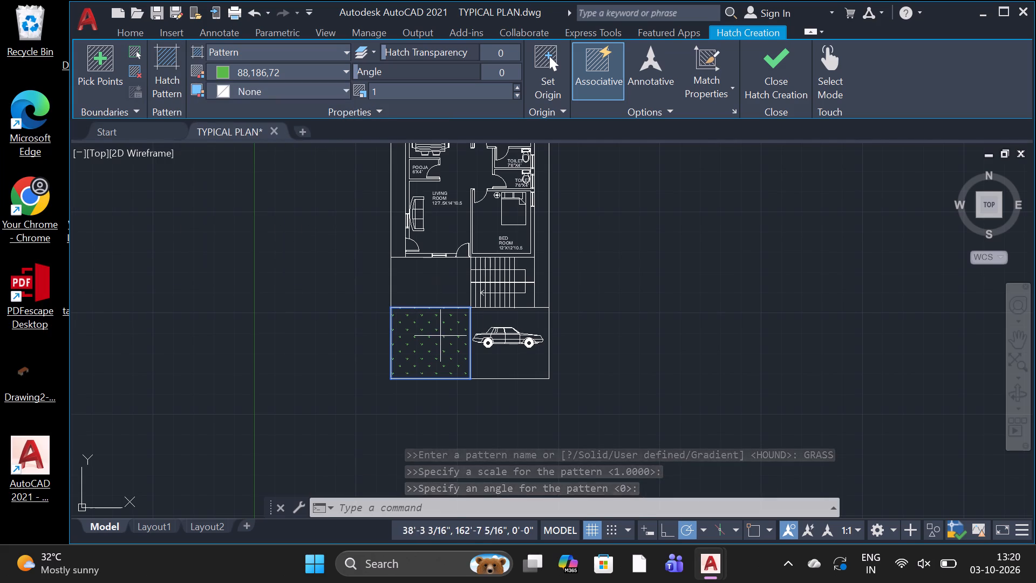
pyautogui.click(440, 336)
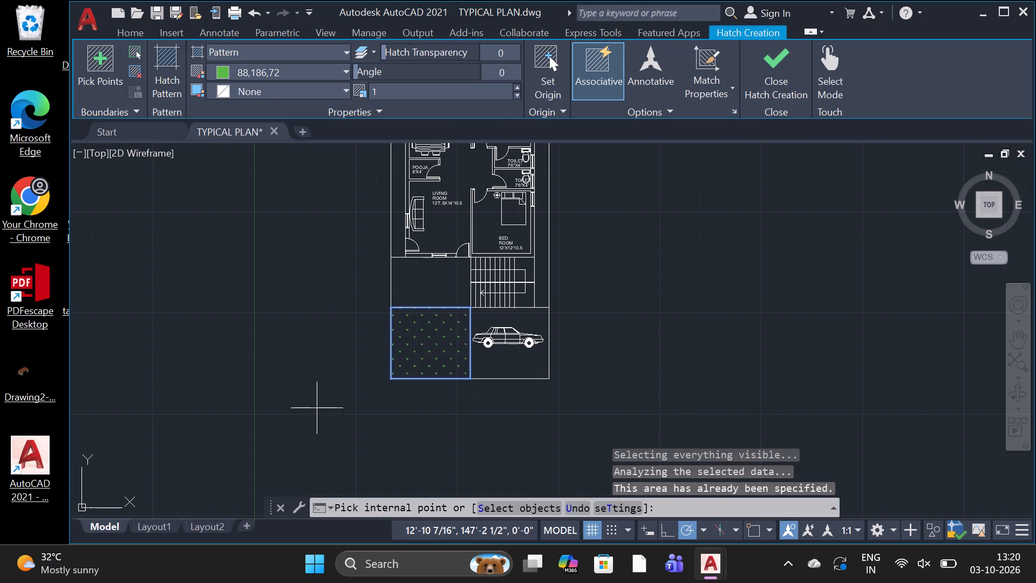
pyautogui.press('Escape')
# Start a new hatch with the dark green colour 19,103,52 and the HOUND pattern.
pyautogui.scroll(4, 439, 353)
pyautogui.scroll(-4, 439, 351)
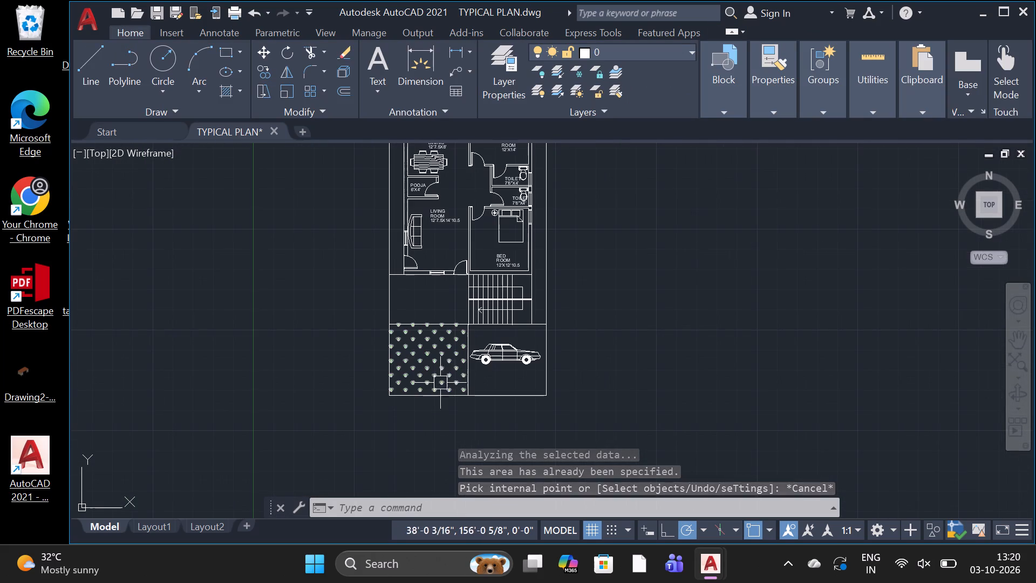
pyautogui.scroll(2, 412, 311)
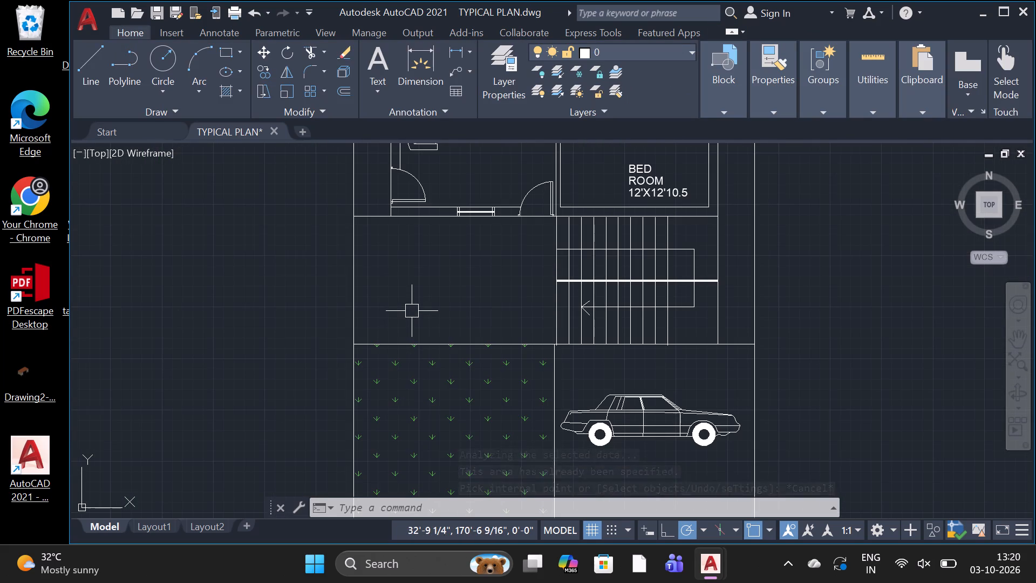
pyautogui.scroll(-1, 416, 313)
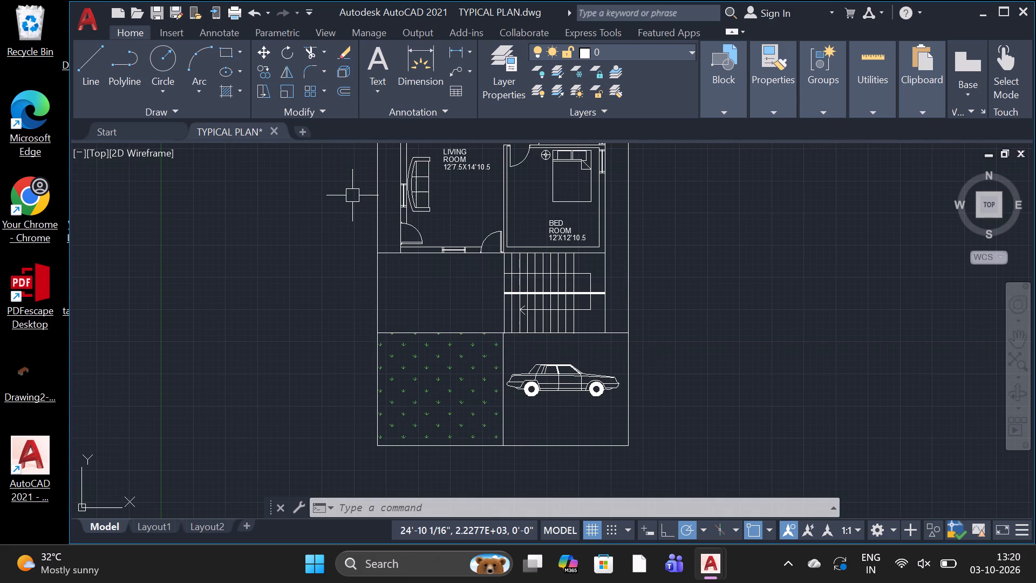
pyautogui.write('H')
pyautogui.press('space')
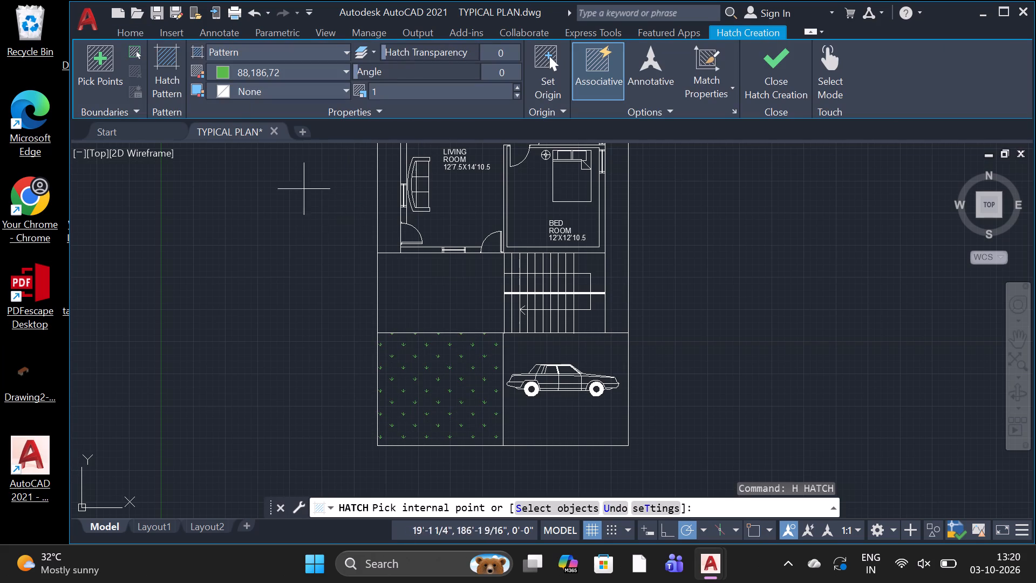
pyautogui.click(236, 71)
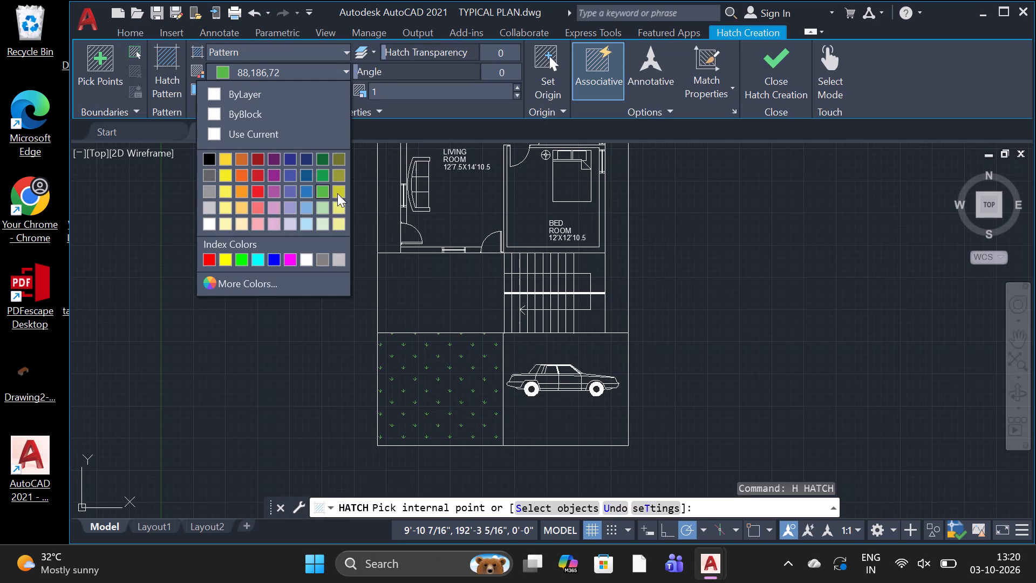
pyautogui.click(323, 162)
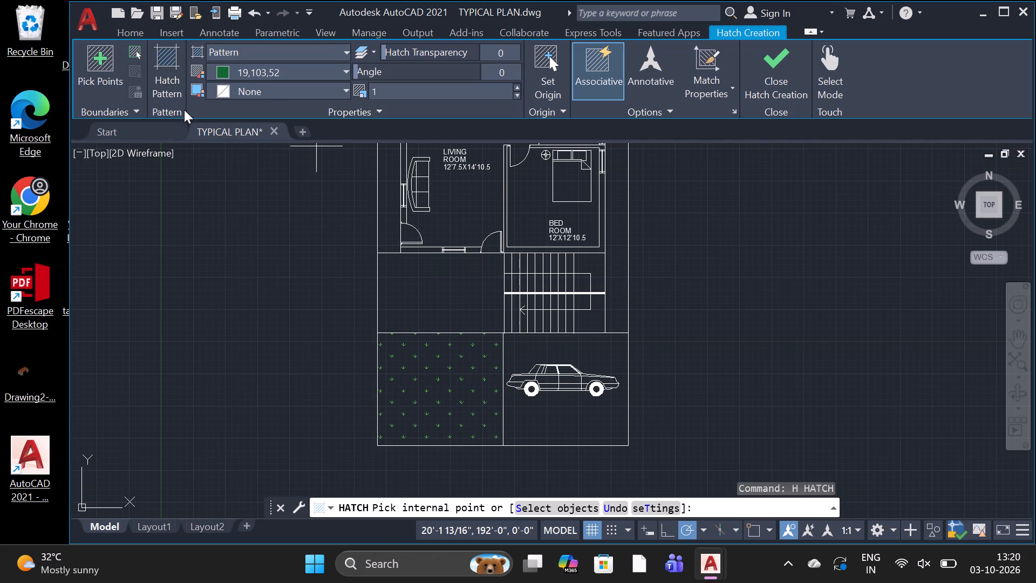
pyautogui.click(177, 98)
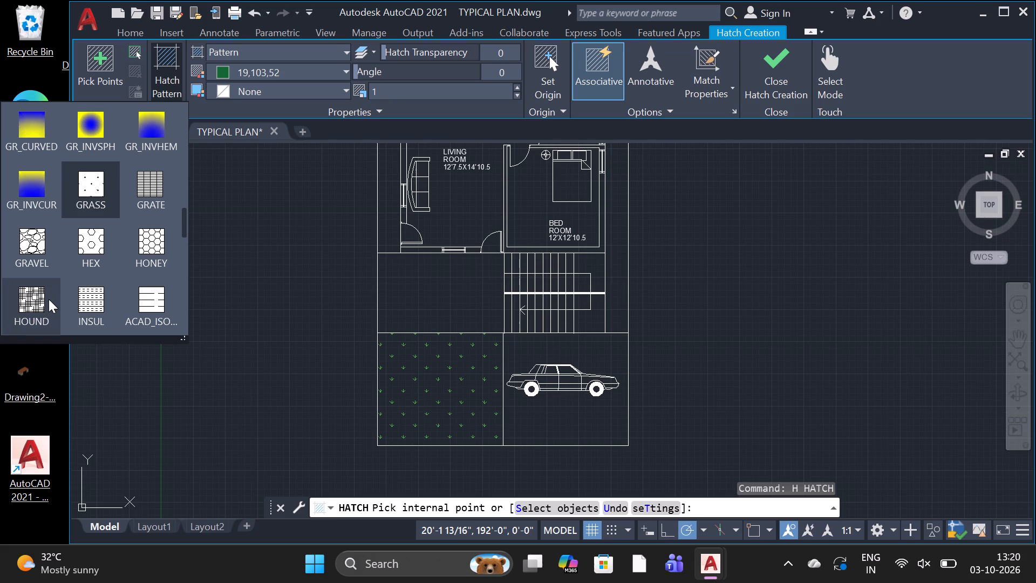
pyautogui.click(27, 293)
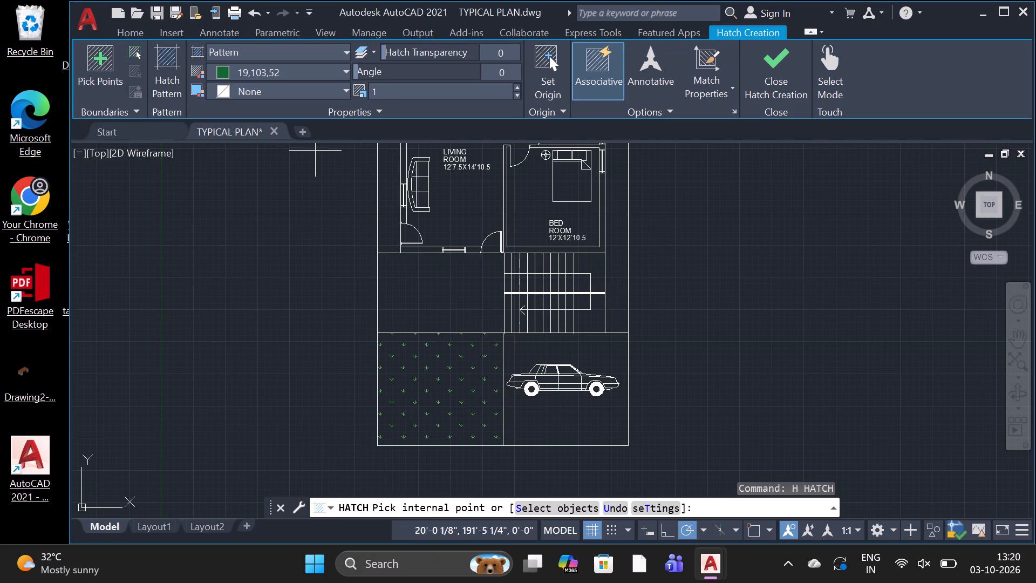
# Set the new hatch's colour to grey 99,100,102 and its pattern to GRATE.
pyautogui.click(285, 73)
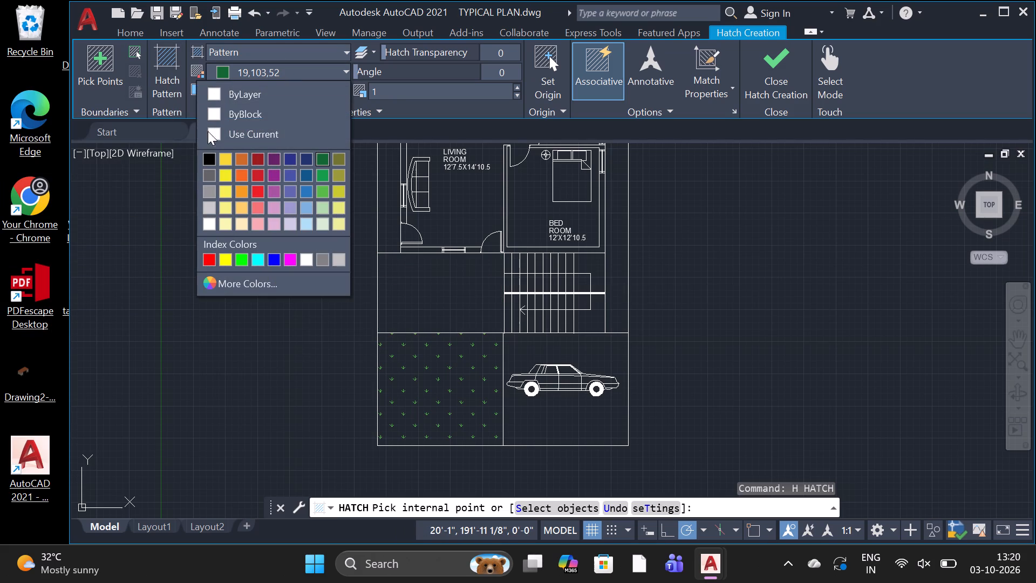
pyautogui.click(208, 178)
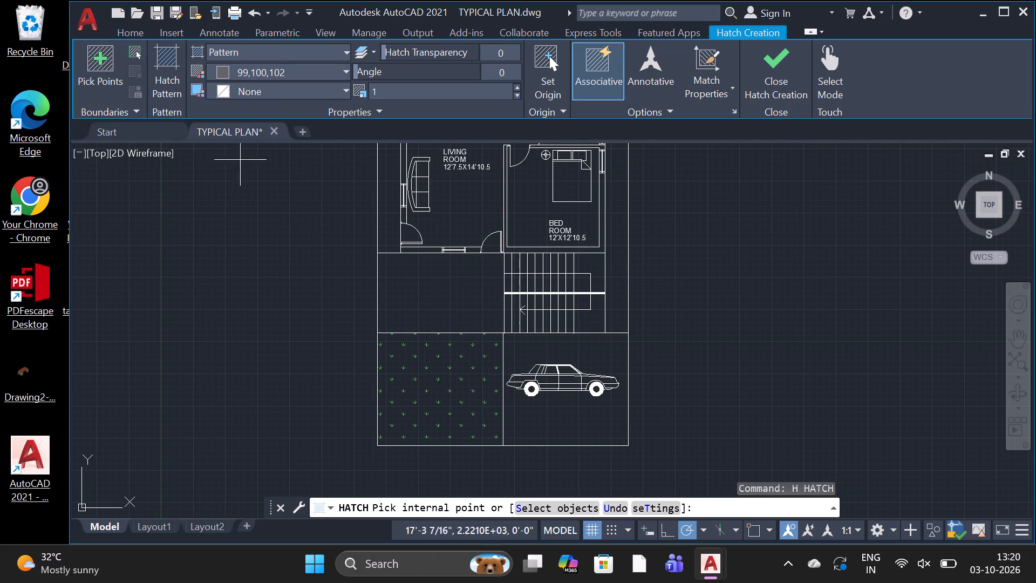
pyautogui.click(172, 68)
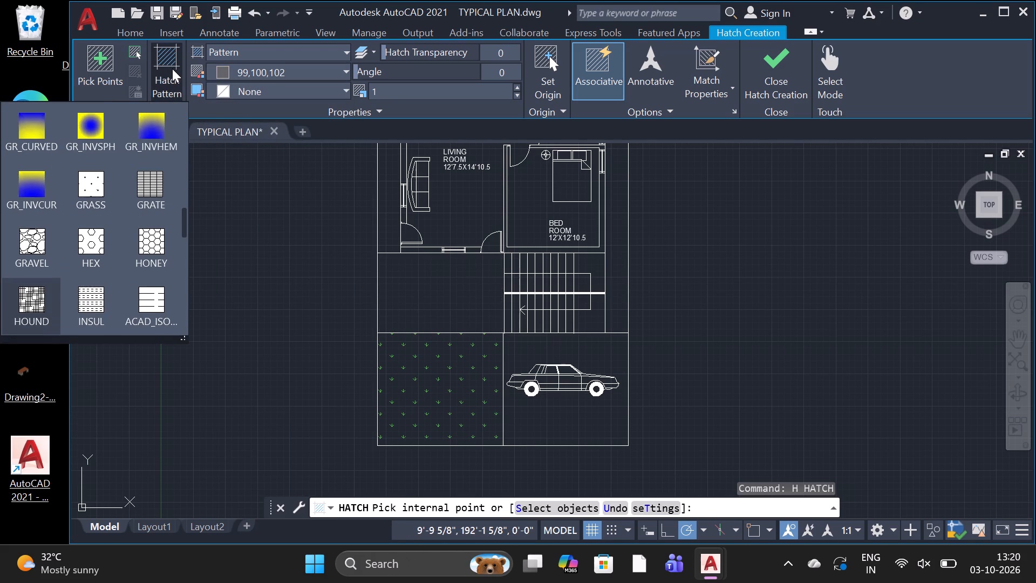
pyautogui.click(164, 196)
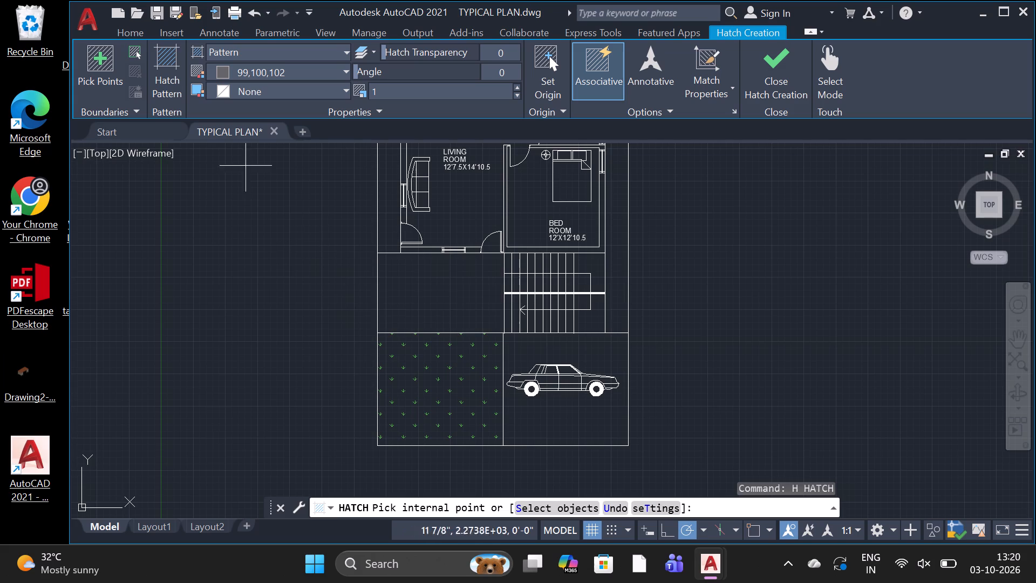
# Change the hatch pattern to EARTH and hatch the empty bay beside the staircase in grey 99,100,102.
pyautogui.click(176, 87)
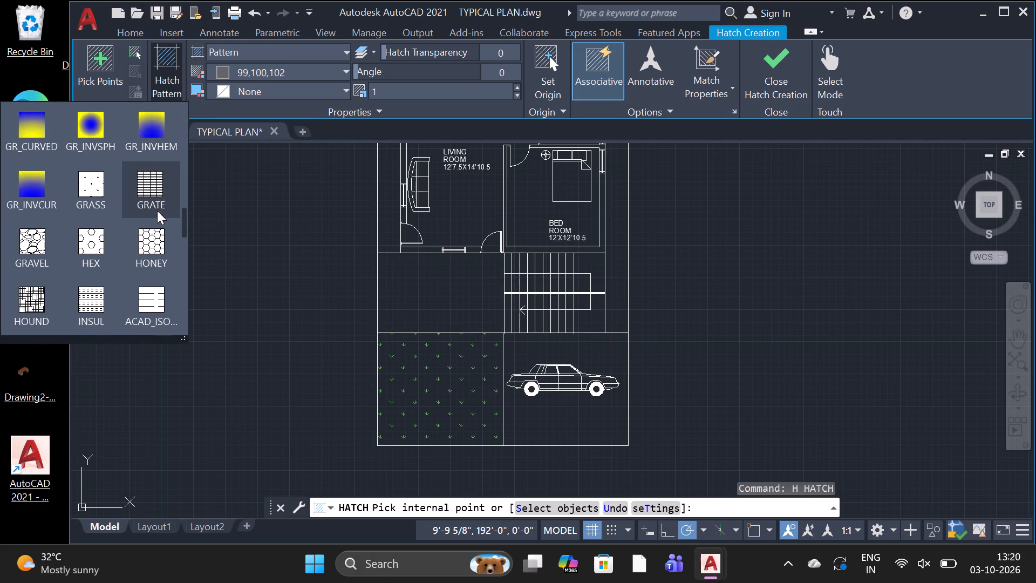
pyautogui.scroll(-2, 151, 214)
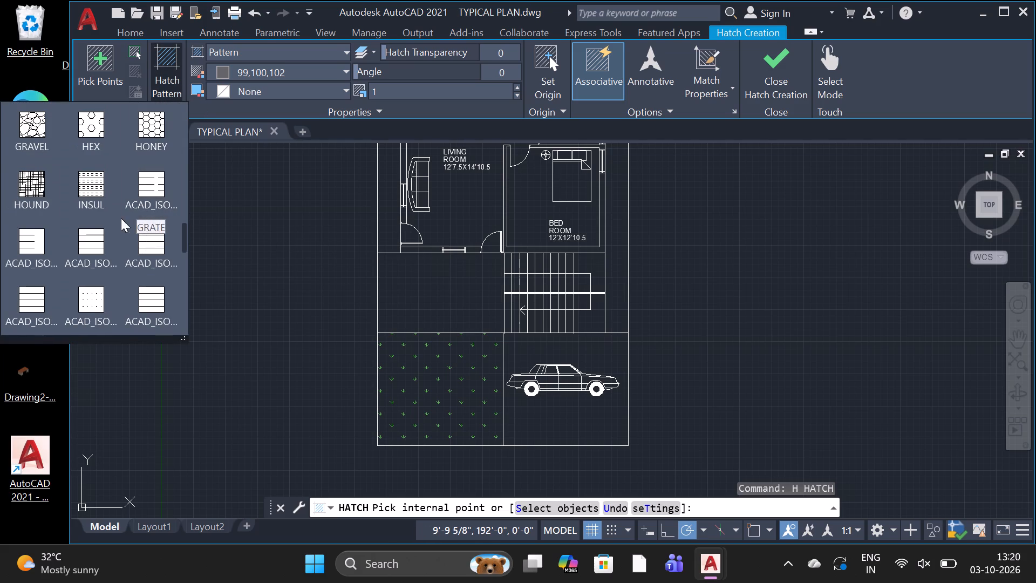
pyautogui.scroll(-4, 74, 200)
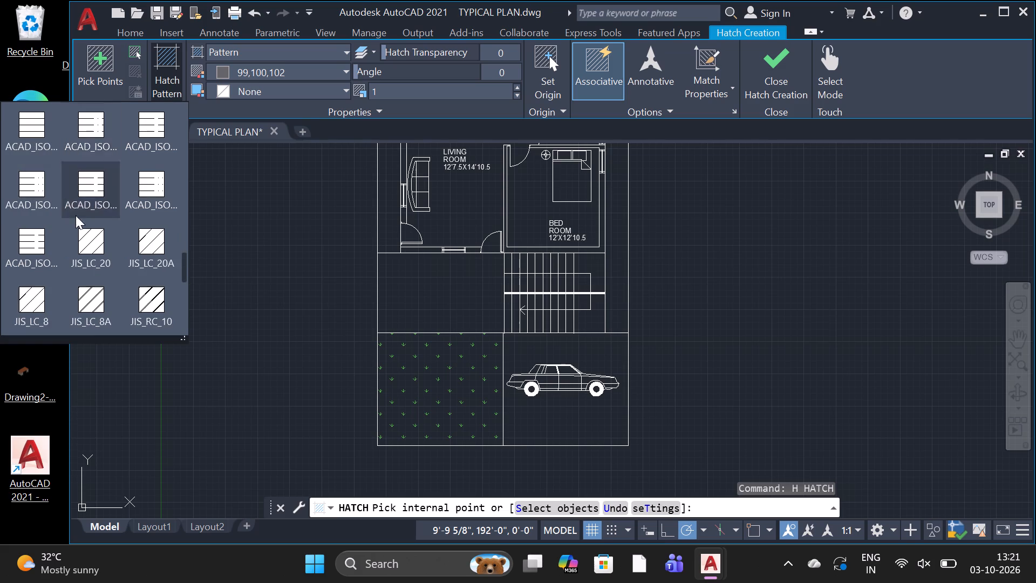
pyautogui.scroll(-4, 76, 215)
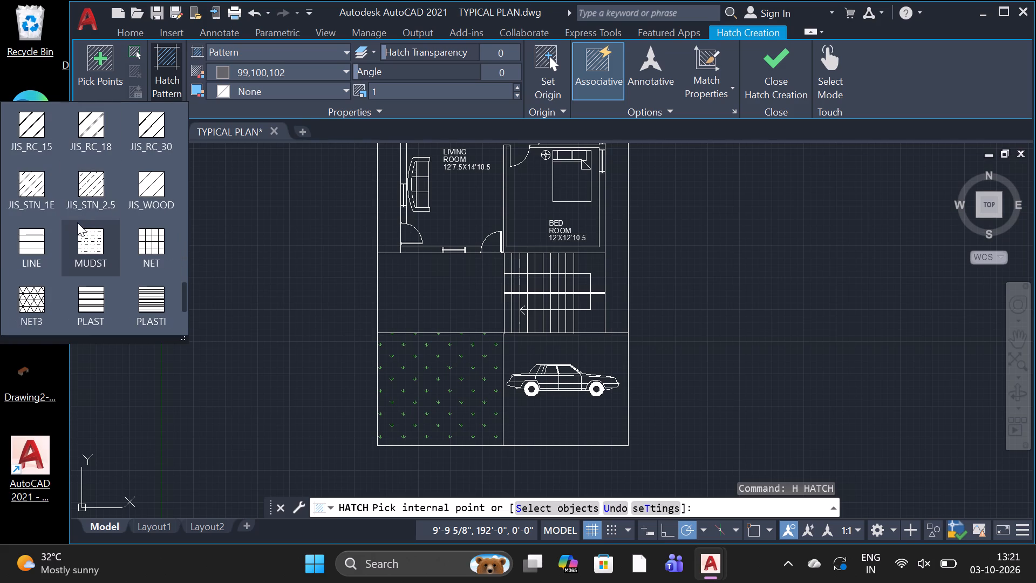
pyautogui.scroll(-2, 77, 222)
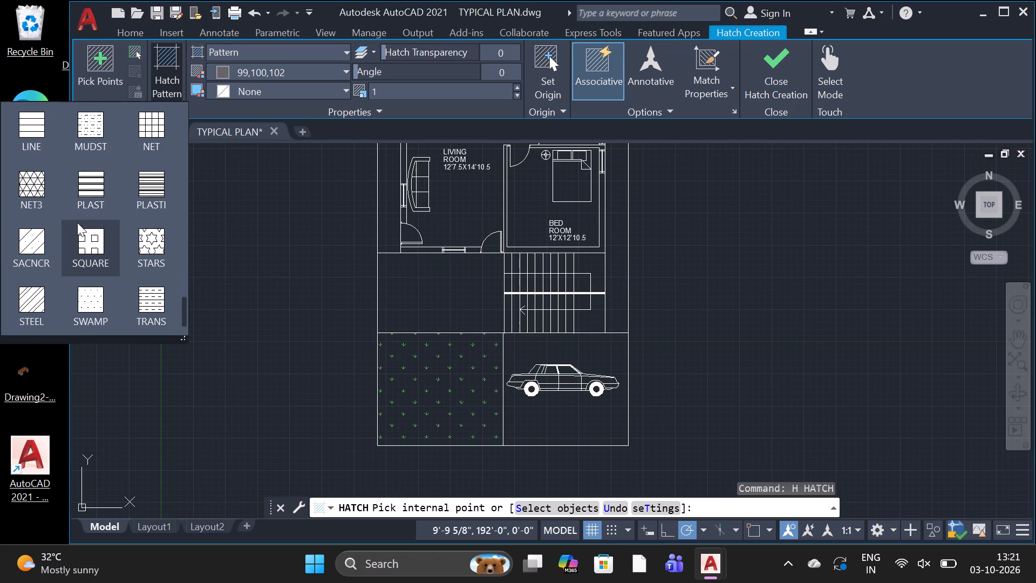
pyautogui.scroll(-3, 77, 225)
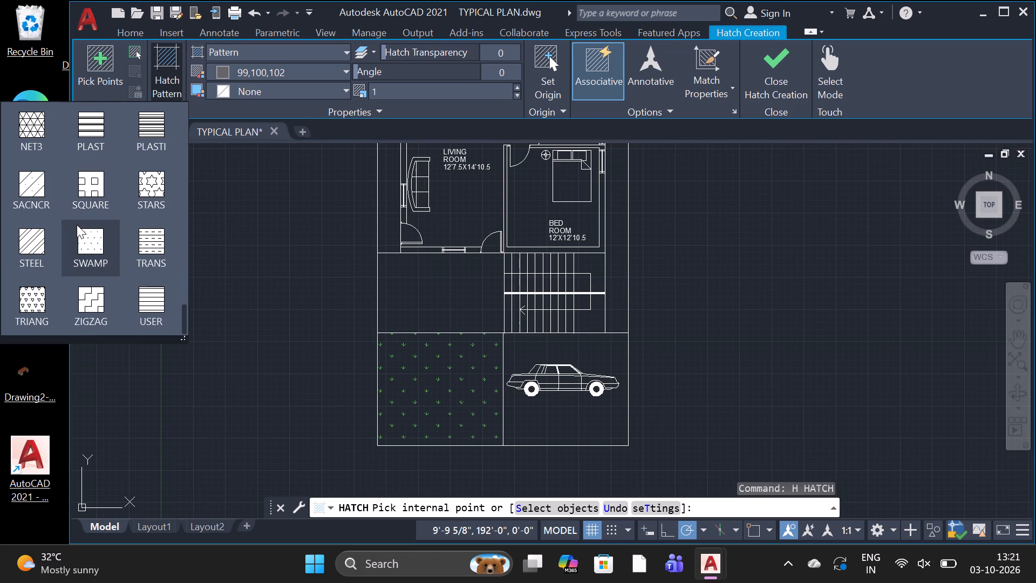
pyautogui.scroll(-2, 77, 225)
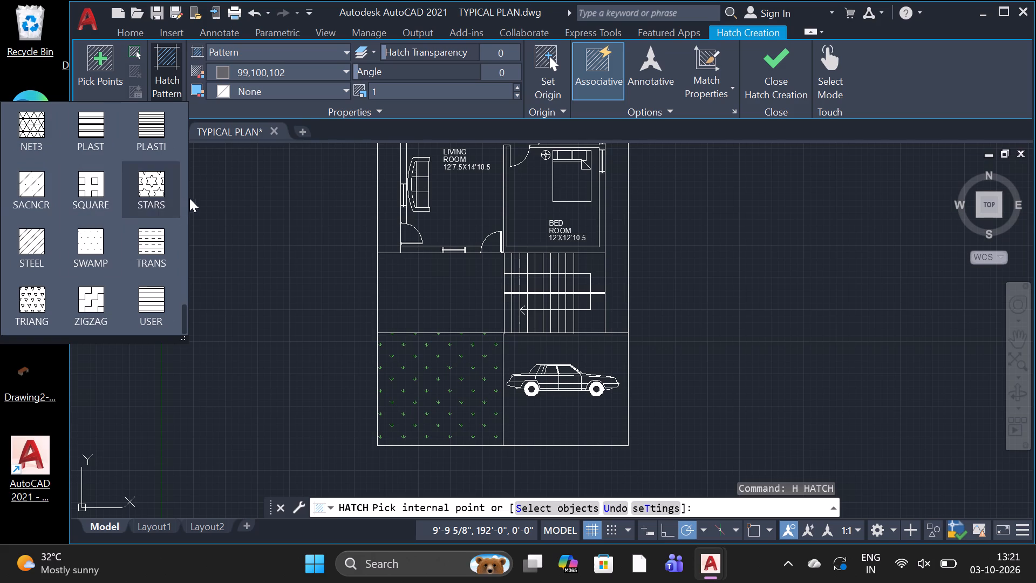
pyautogui.scroll(-8, 171, 224)
pyautogui.scroll(2, 150, 254)
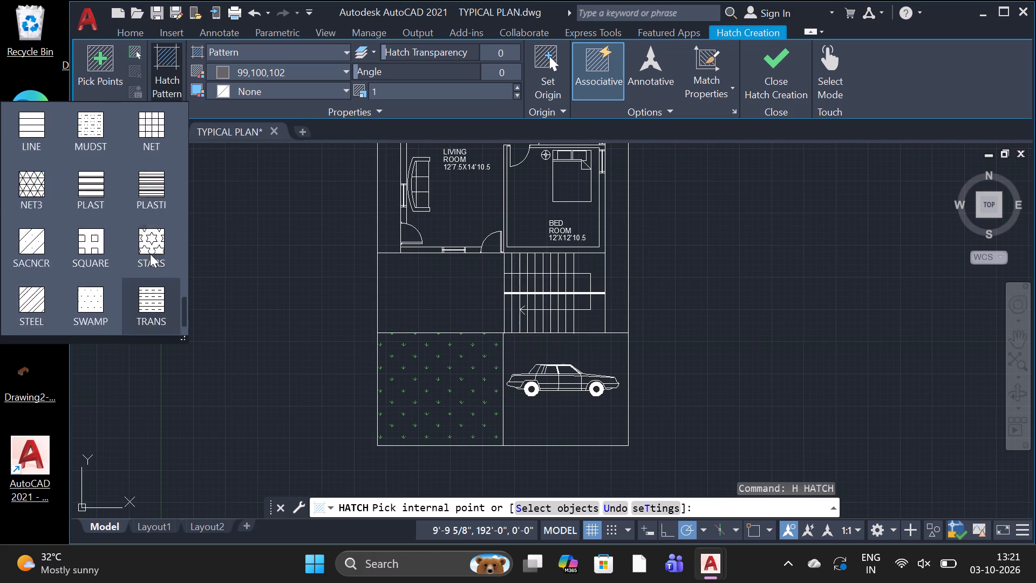
pyautogui.scroll(2, 150, 254)
pyautogui.scroll(-8, 150, 254)
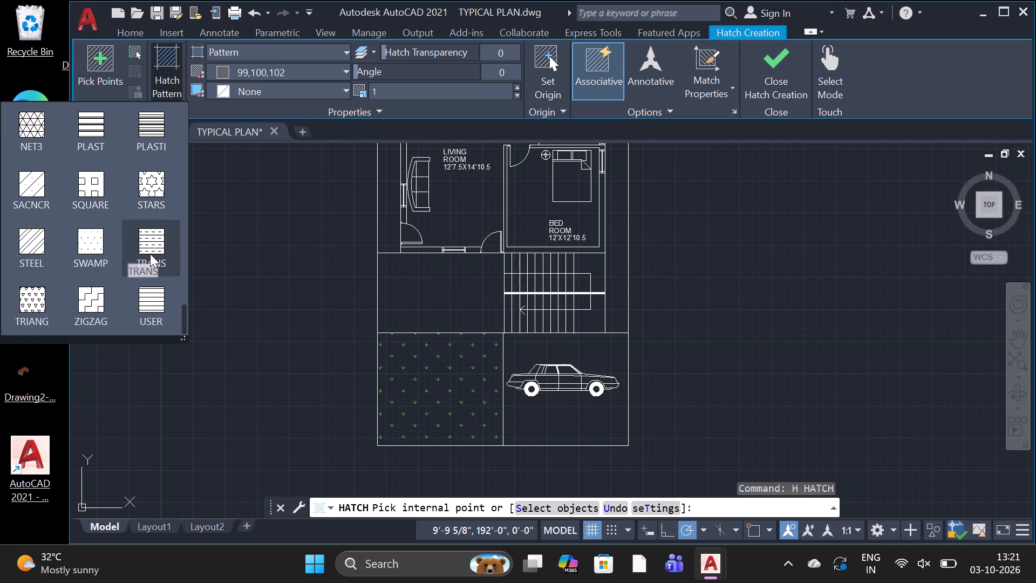
pyautogui.scroll(2, 150, 254)
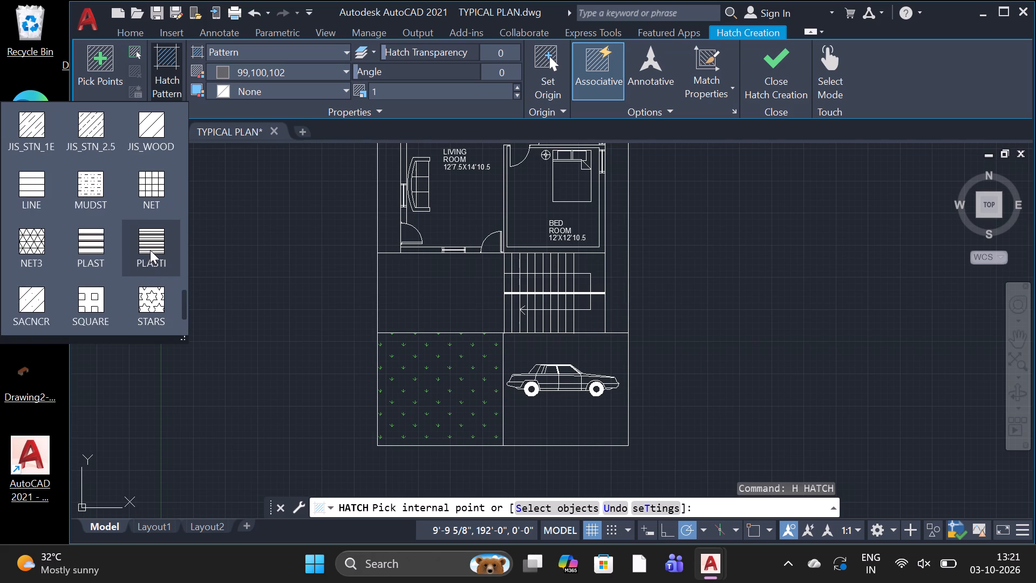
pyautogui.scroll(2, 150, 250)
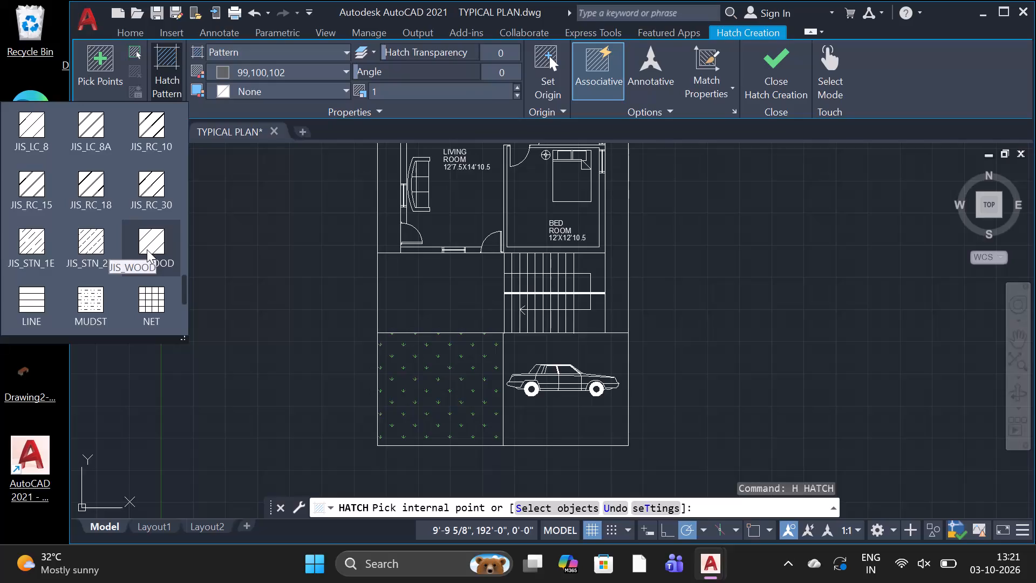
pyautogui.scroll(1, 147, 249)
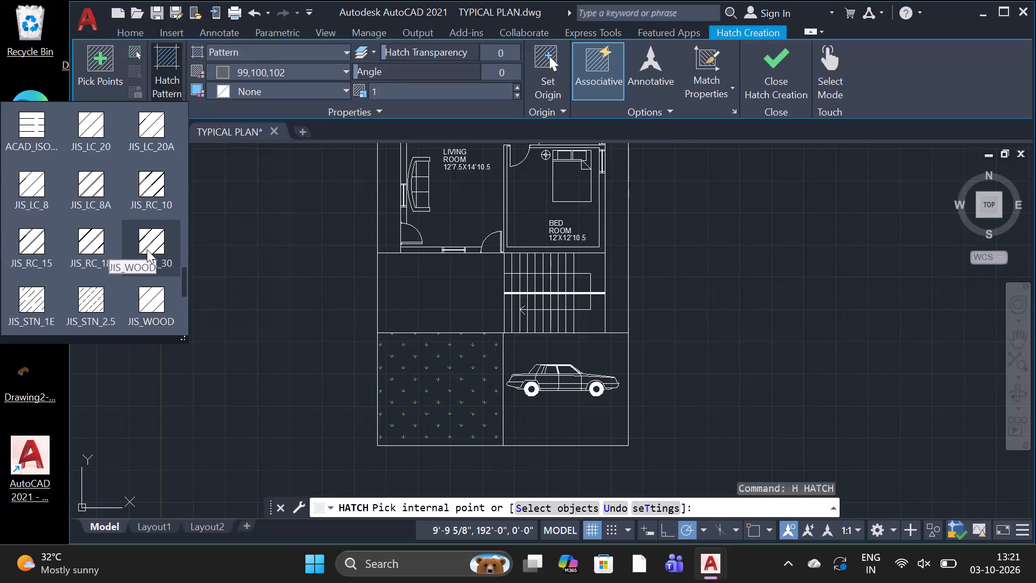
pyautogui.scroll(5, 147, 249)
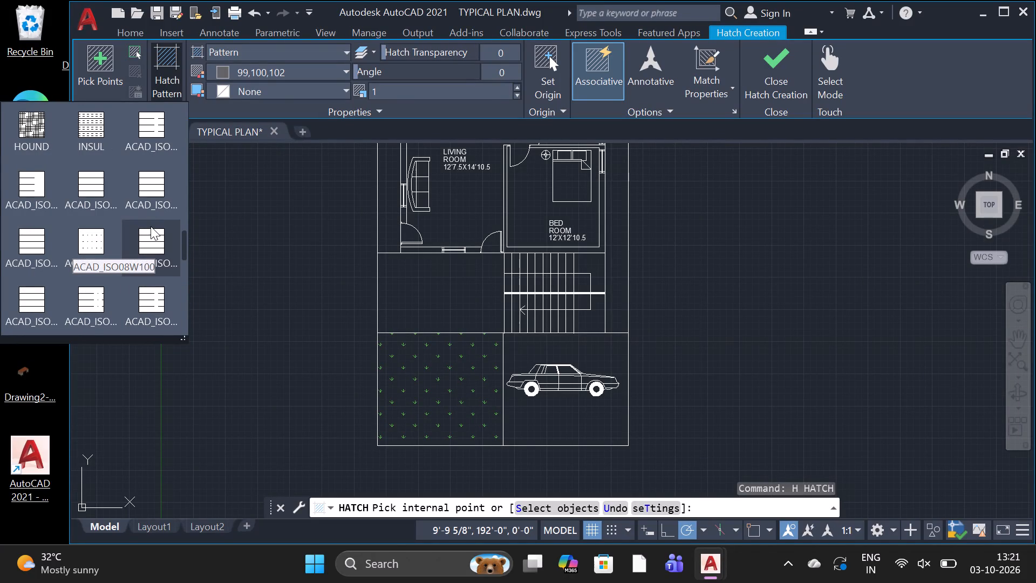
pyautogui.scroll(2, 151, 226)
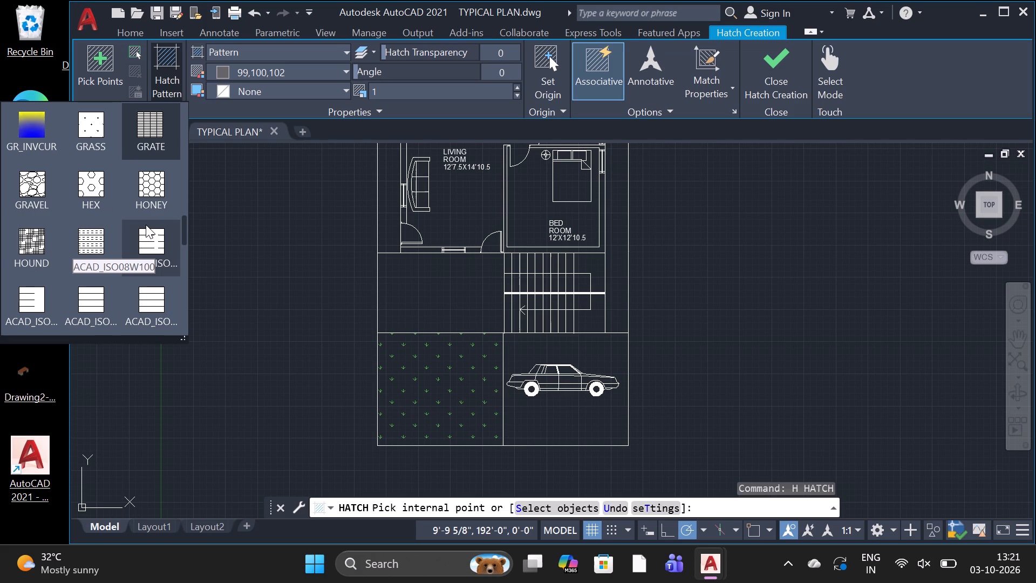
pyautogui.scroll(5, 146, 225)
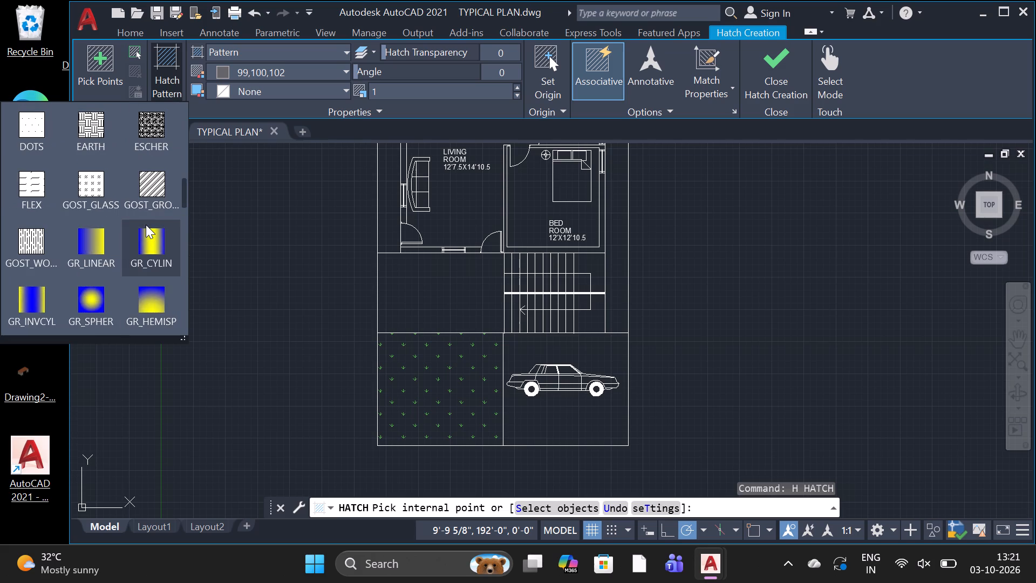
pyautogui.click(84, 127)
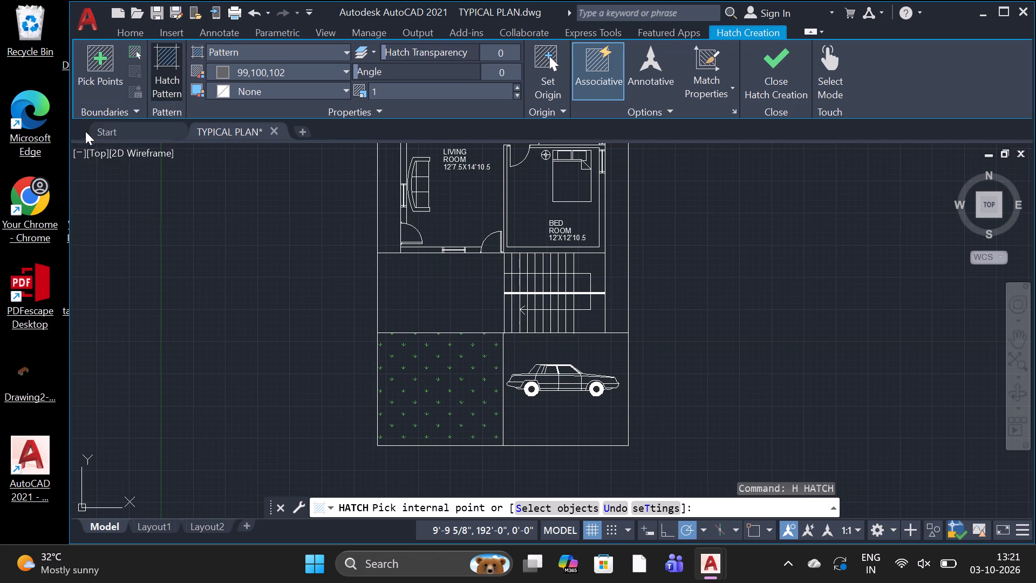
pyautogui.click(423, 307)
pyautogui.press('space')
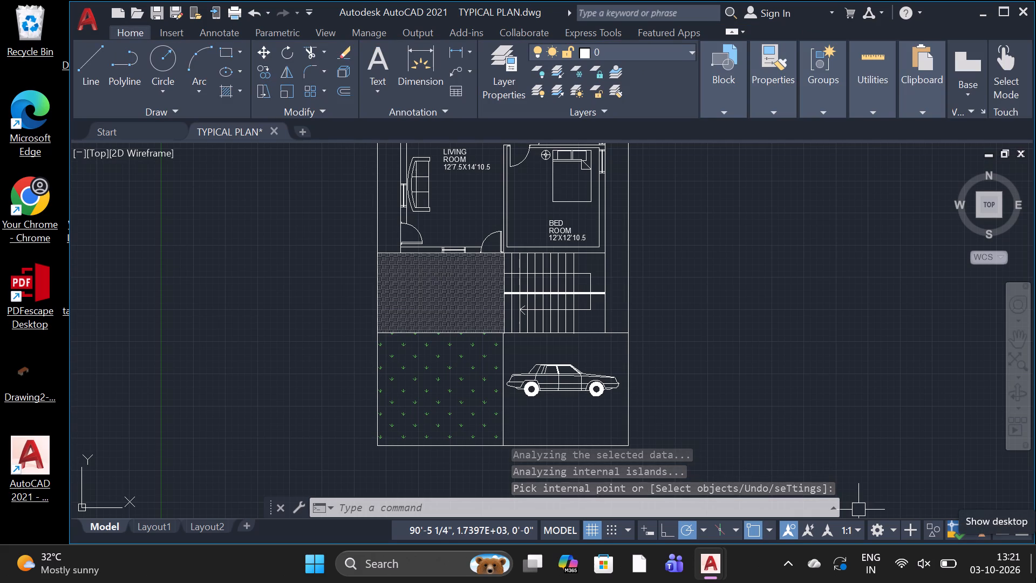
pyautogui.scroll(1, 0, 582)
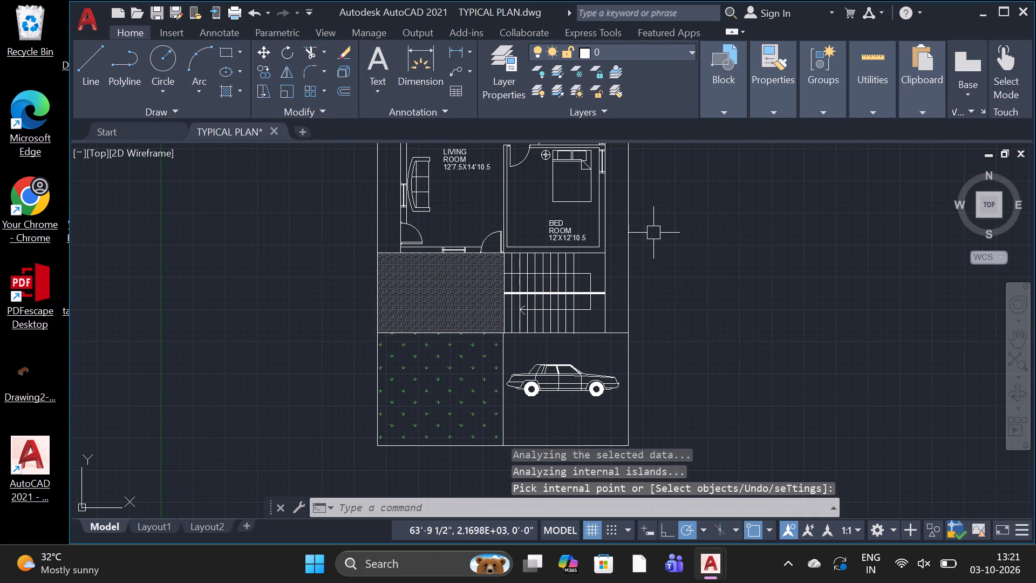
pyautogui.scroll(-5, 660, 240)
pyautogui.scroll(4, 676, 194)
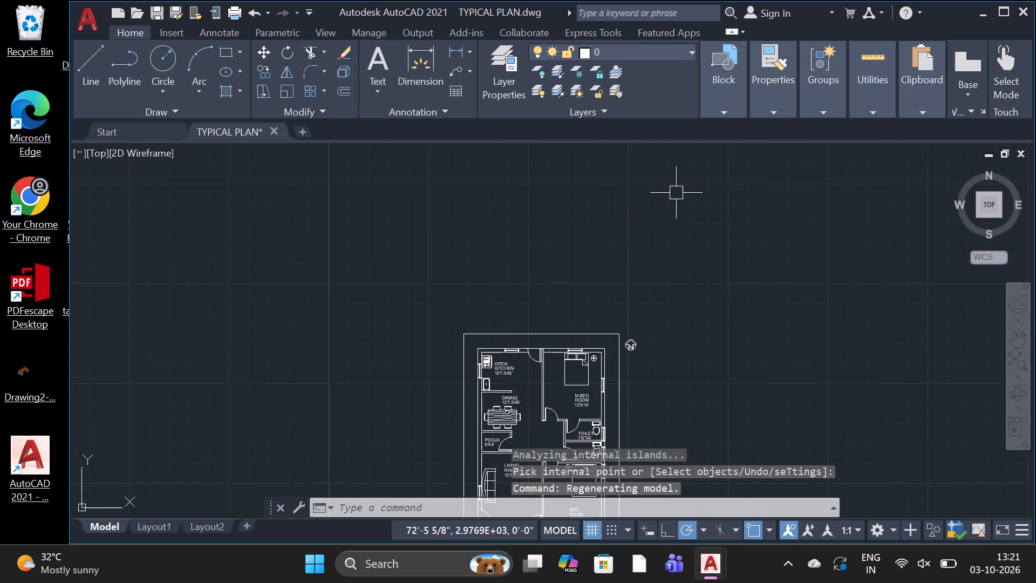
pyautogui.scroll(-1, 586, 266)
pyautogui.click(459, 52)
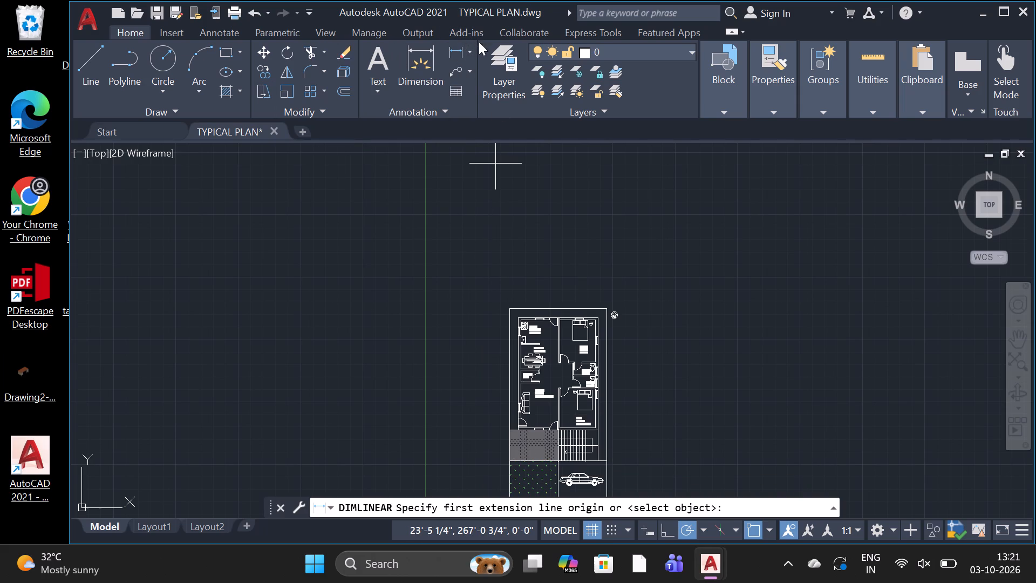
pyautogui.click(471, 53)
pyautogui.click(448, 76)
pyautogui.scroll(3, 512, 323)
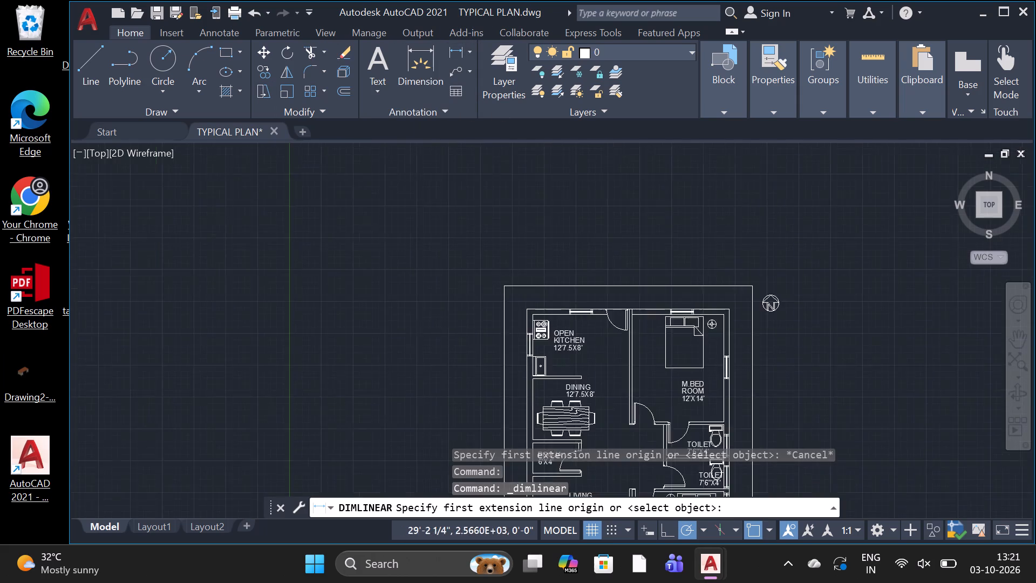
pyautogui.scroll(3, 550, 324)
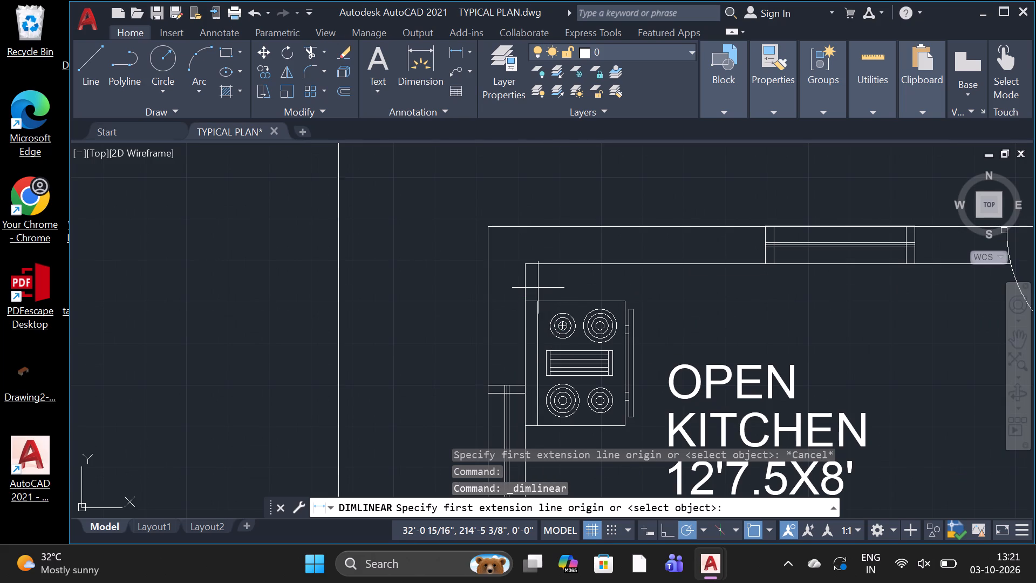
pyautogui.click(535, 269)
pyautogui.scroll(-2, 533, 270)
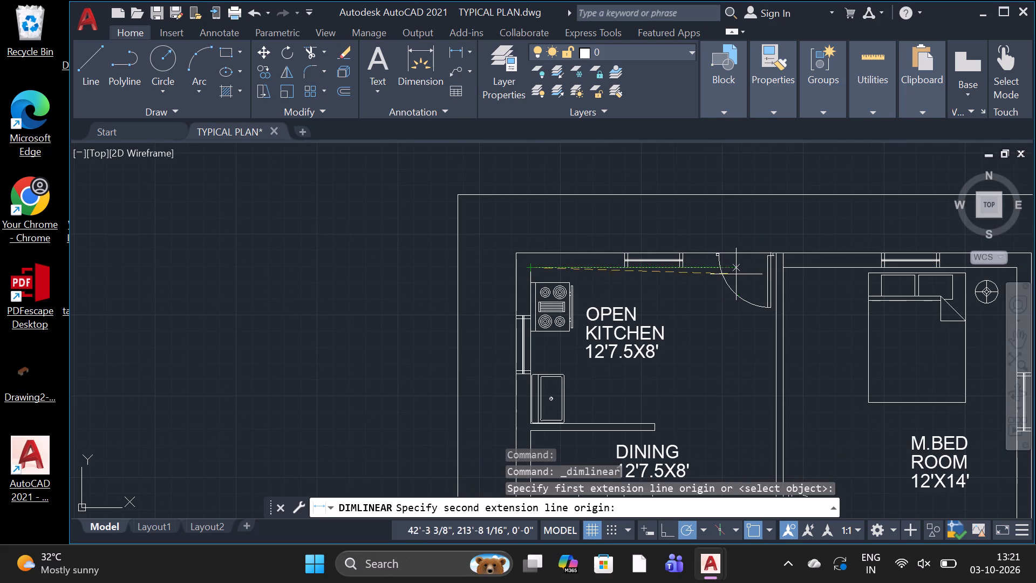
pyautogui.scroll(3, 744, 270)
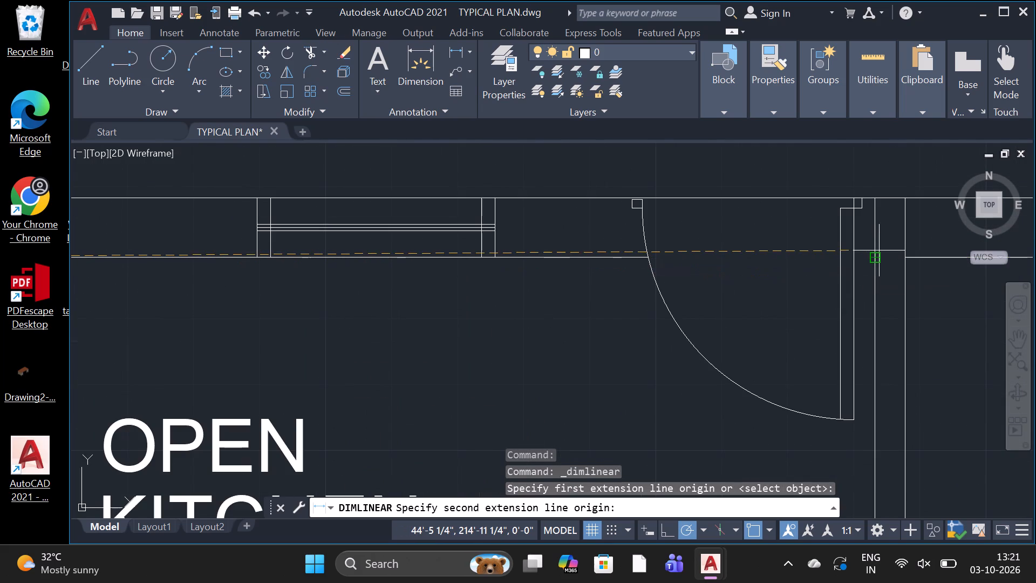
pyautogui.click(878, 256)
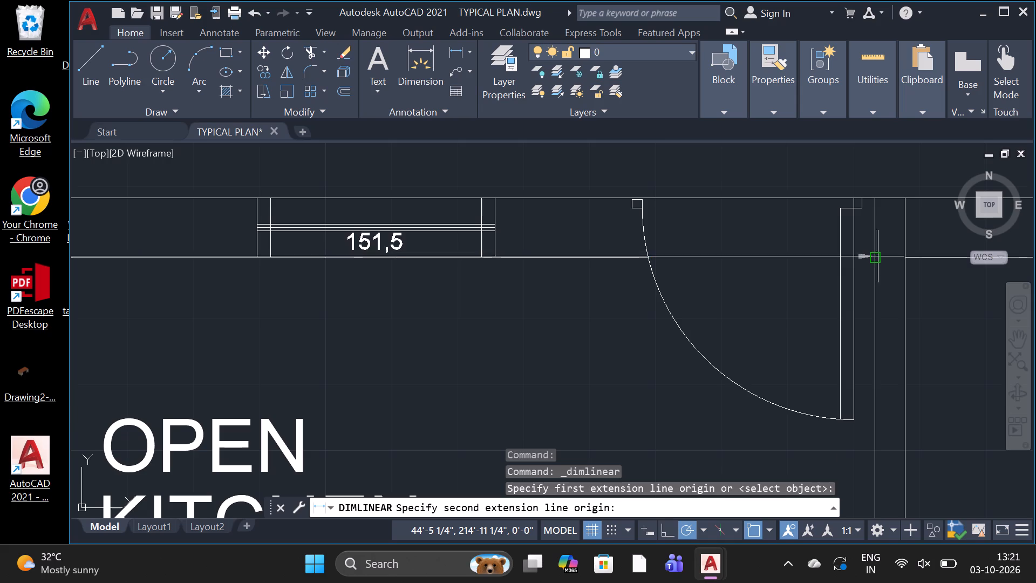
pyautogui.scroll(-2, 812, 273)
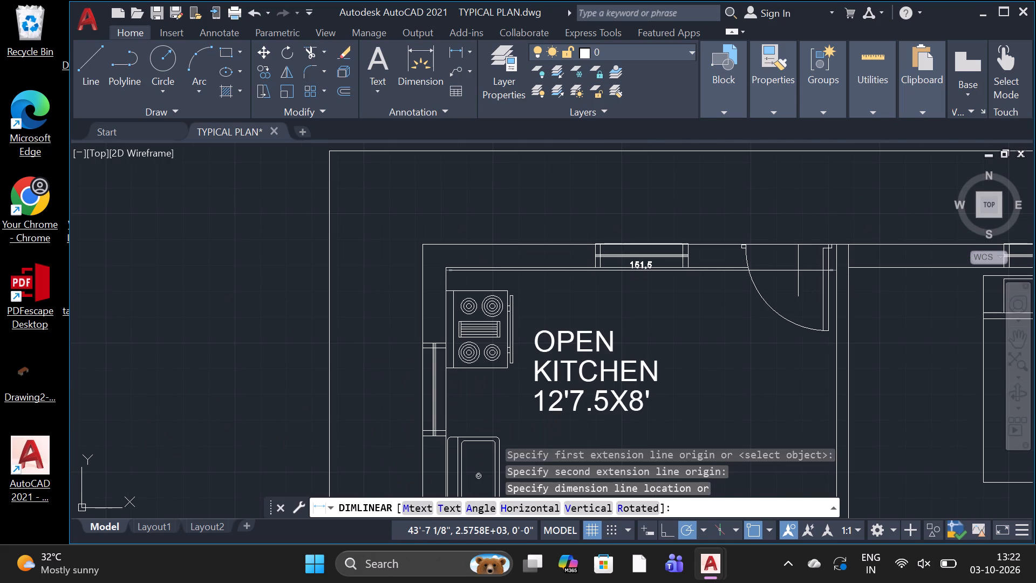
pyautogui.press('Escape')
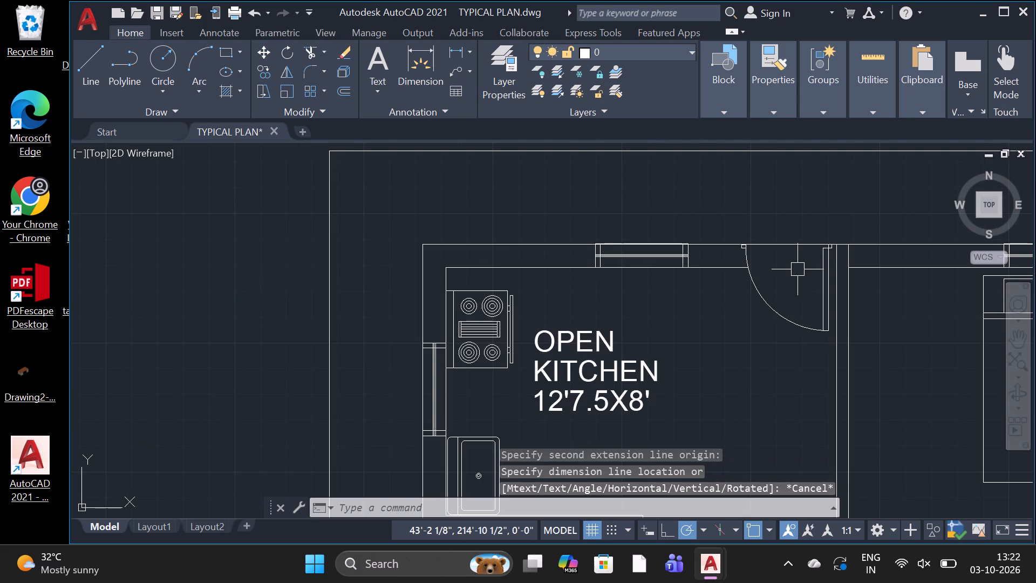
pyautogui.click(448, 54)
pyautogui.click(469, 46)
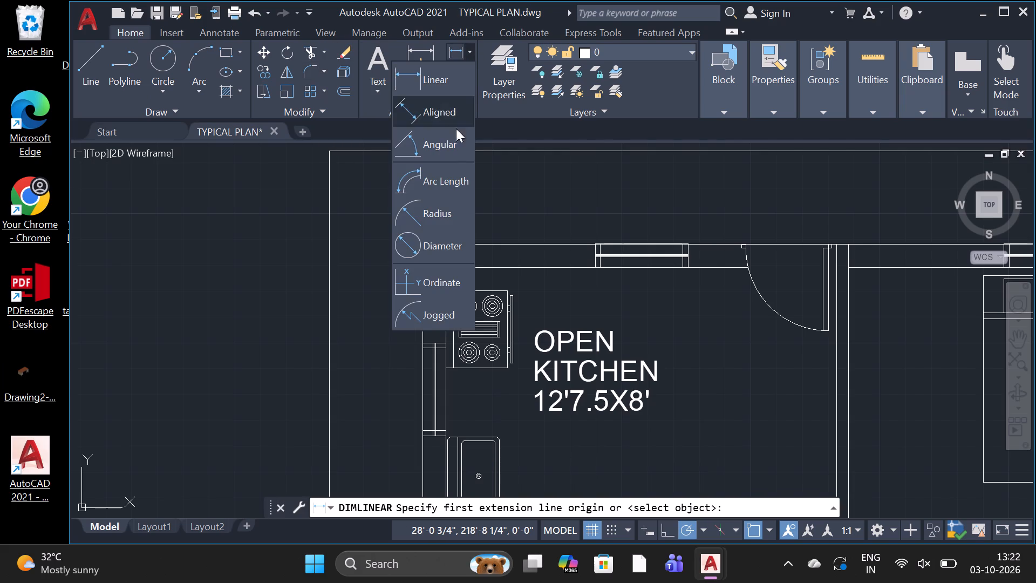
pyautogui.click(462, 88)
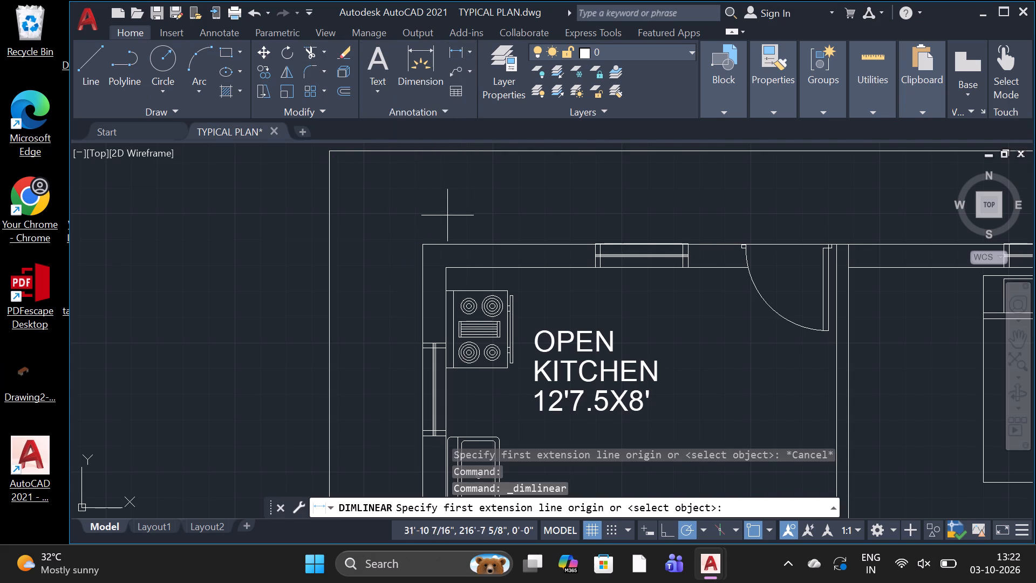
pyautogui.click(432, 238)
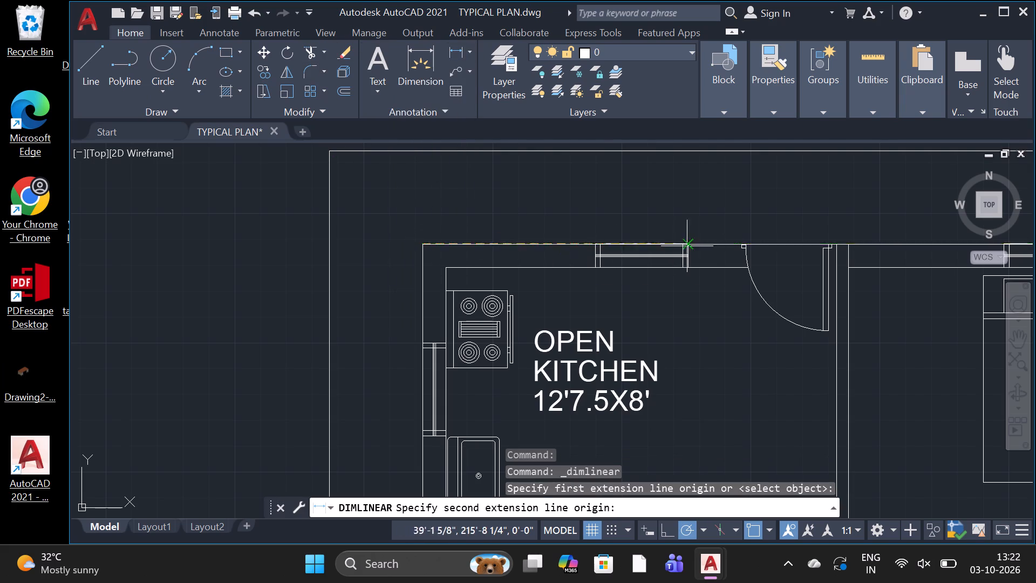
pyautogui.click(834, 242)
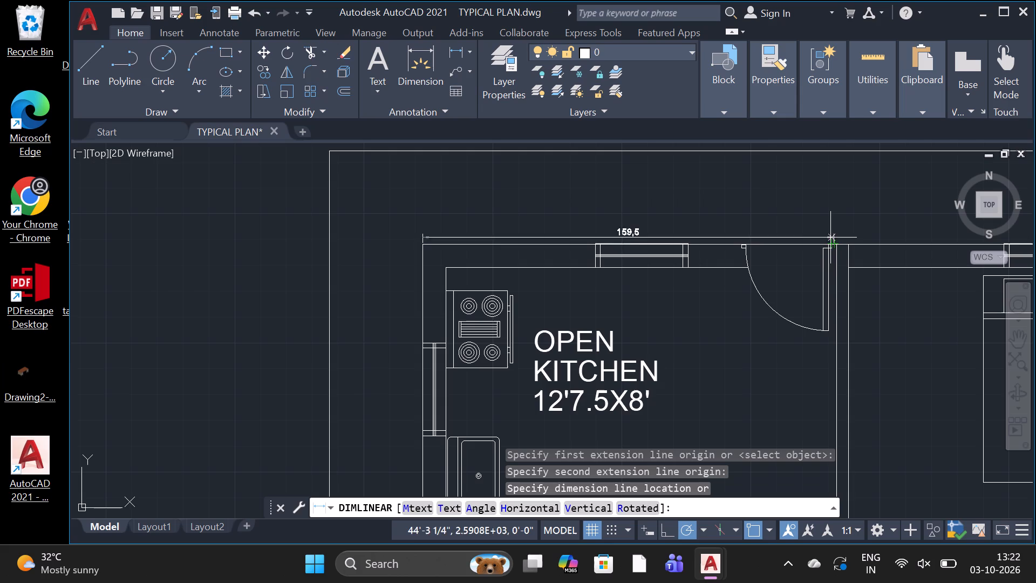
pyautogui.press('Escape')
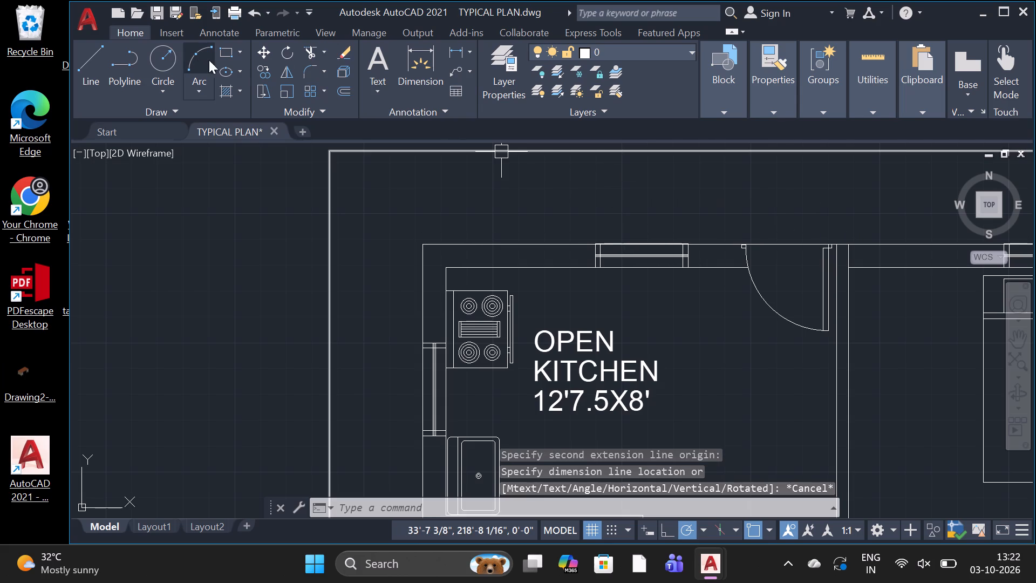
# Add a linear dimension along the plot boundary's full north edge, corner to corner, placed just outside the boundary.
pyautogui.click(467, 48)
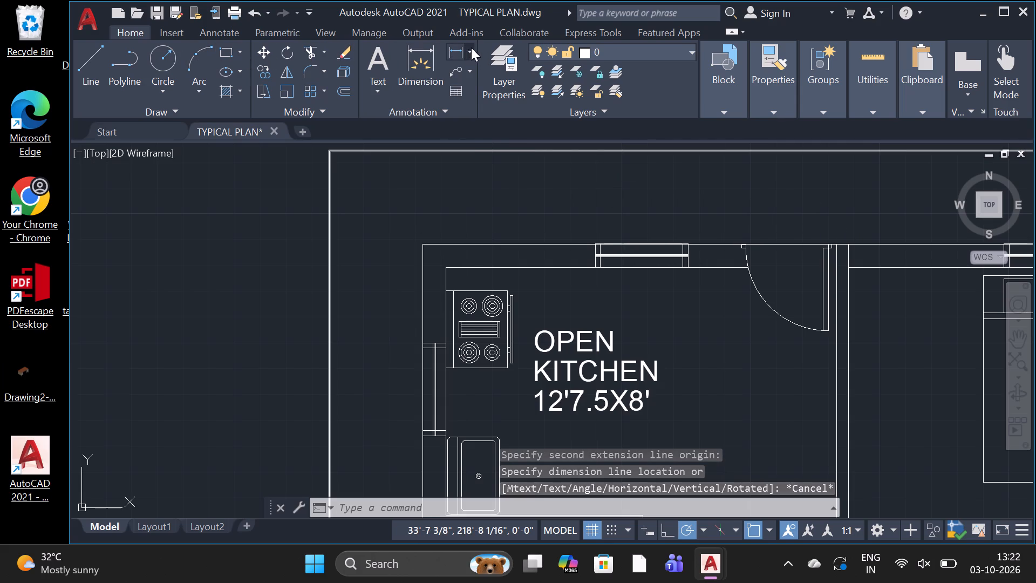
pyautogui.click(452, 86)
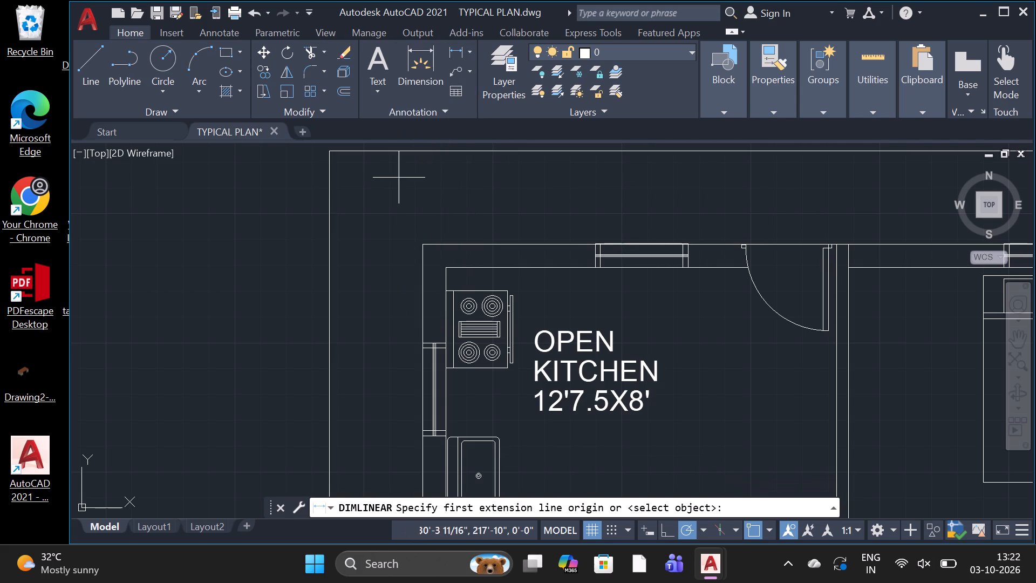
pyautogui.scroll(-2, 404, 189)
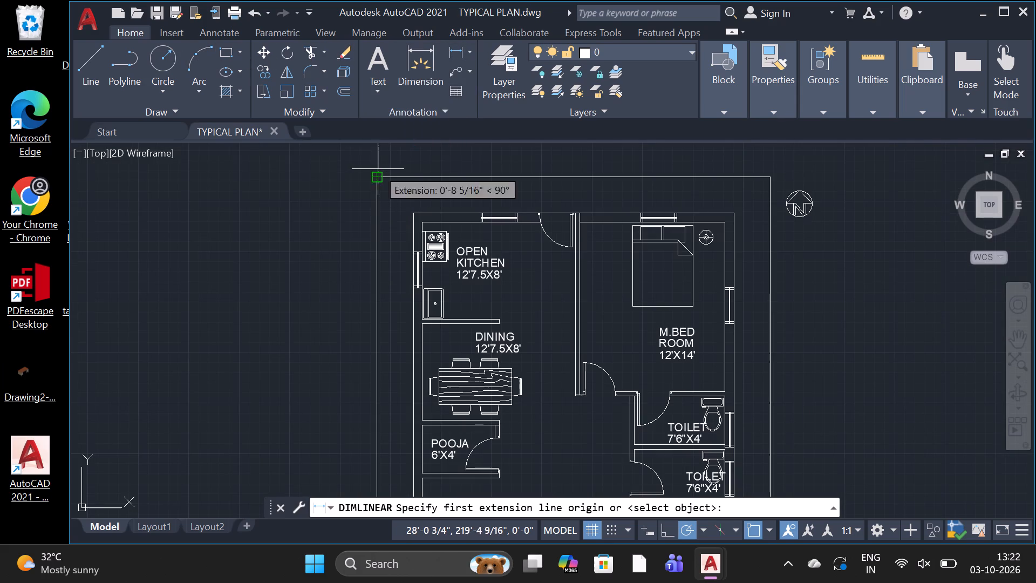
pyautogui.click(380, 172)
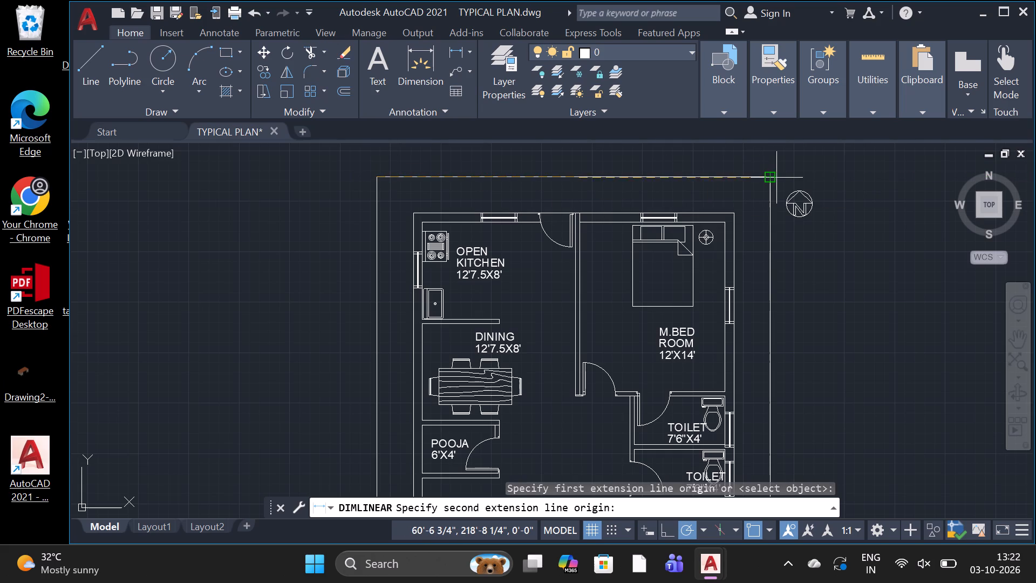
pyautogui.click(776, 177)
pyautogui.scroll(-2, 757, 164)
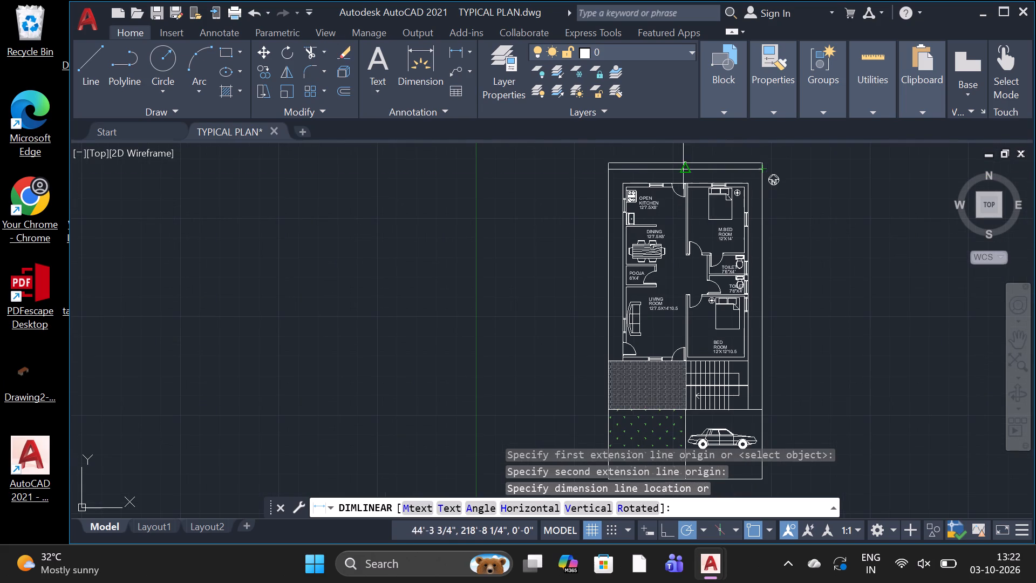
pyautogui.scroll(1, 692, 154)
pyautogui.scroll(5, 746, 174)
pyautogui.scroll(-3, 679, 139)
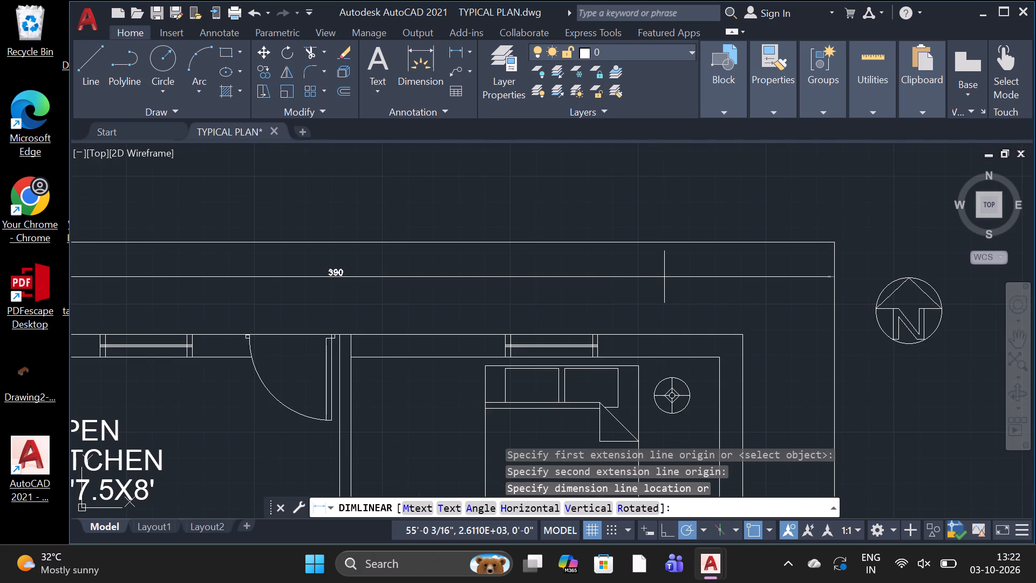
pyautogui.scroll(1, 606, 331)
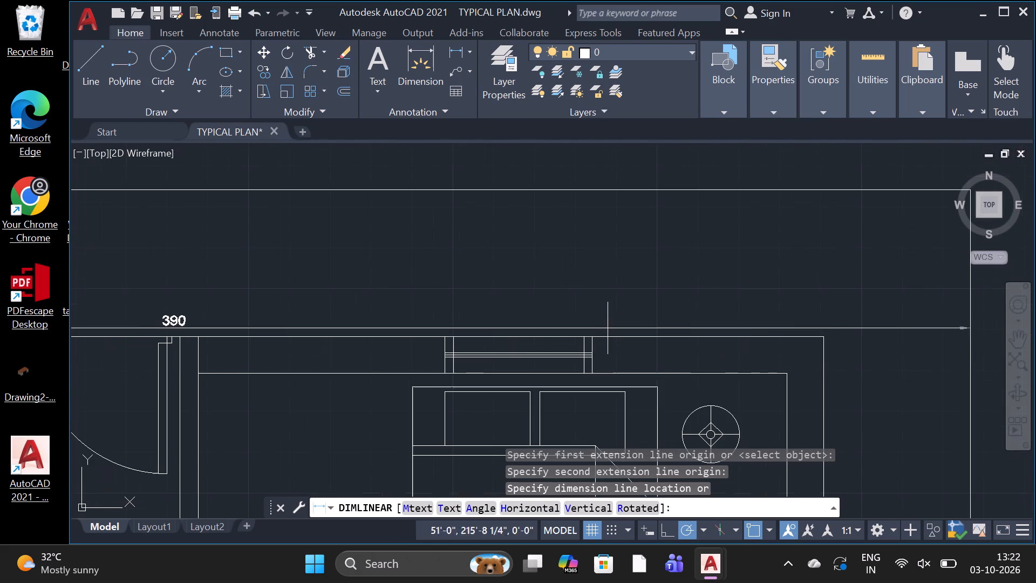
pyautogui.scroll(1, 652, 284)
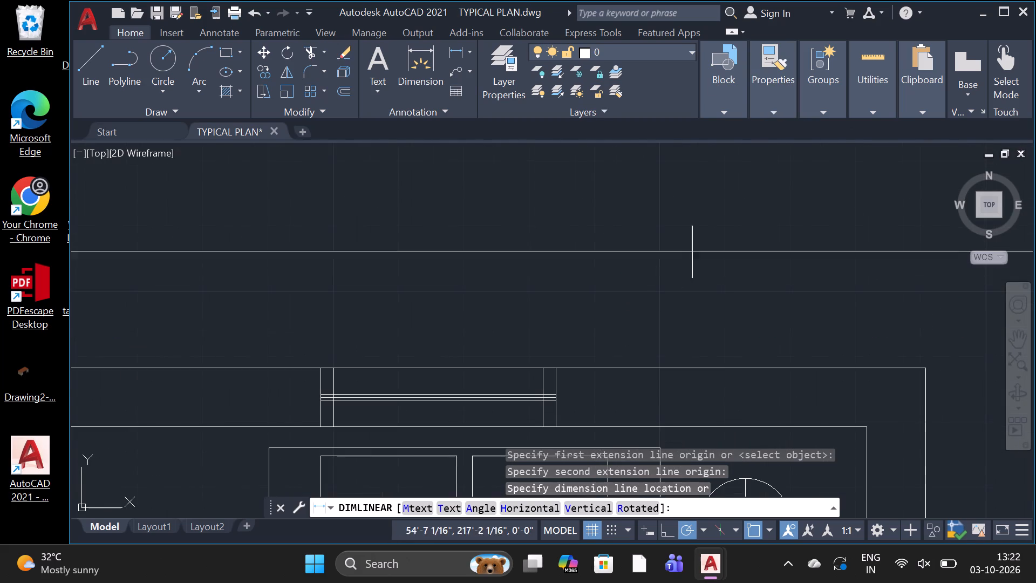
pyautogui.scroll(-3, 699, 247)
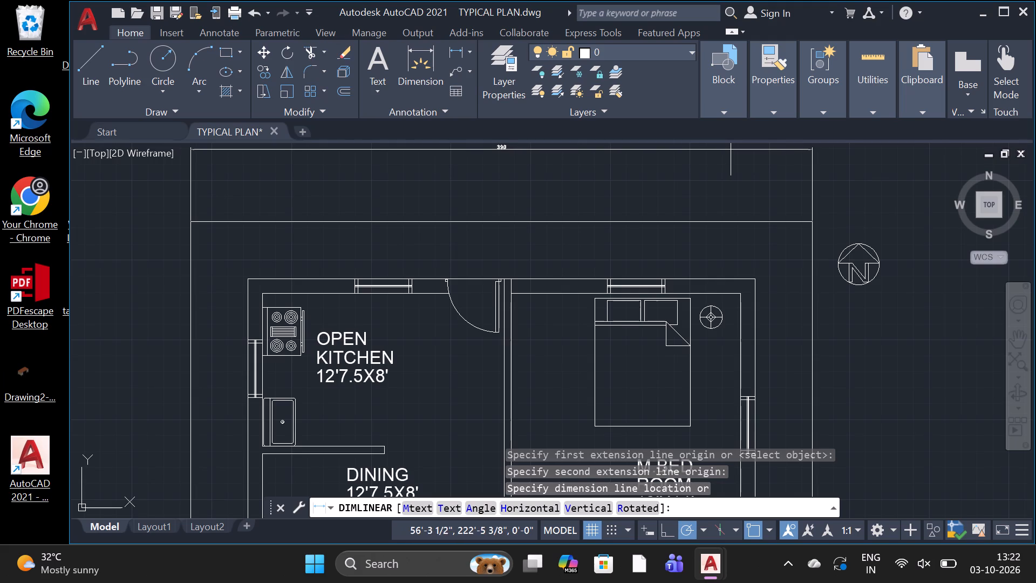
pyautogui.click(761, 187)
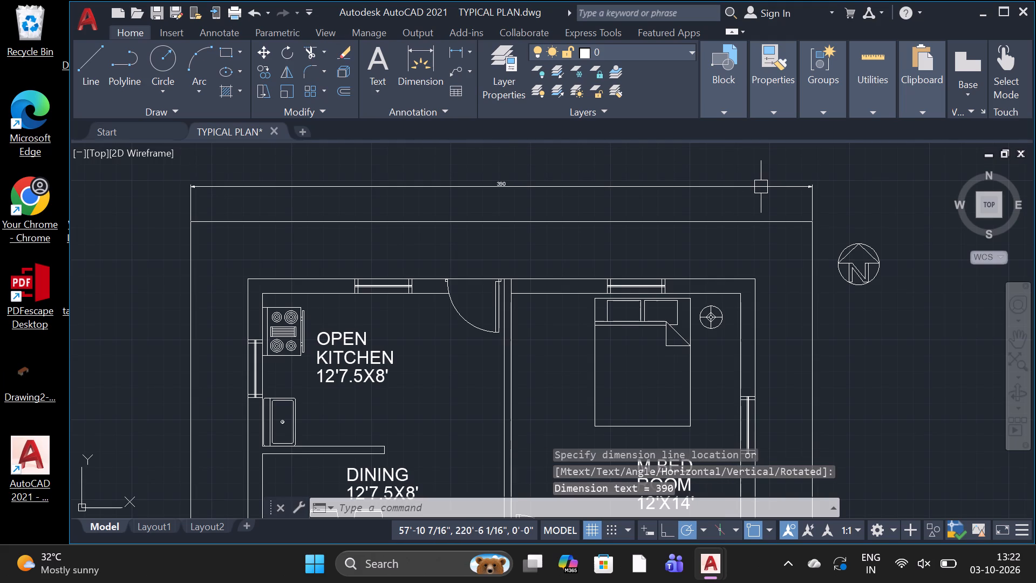
# Examine the text of the new overall width dimension and its legibility against the plan.
pyautogui.scroll(2, 501, 170)
pyautogui.scroll(-1, 509, 168)
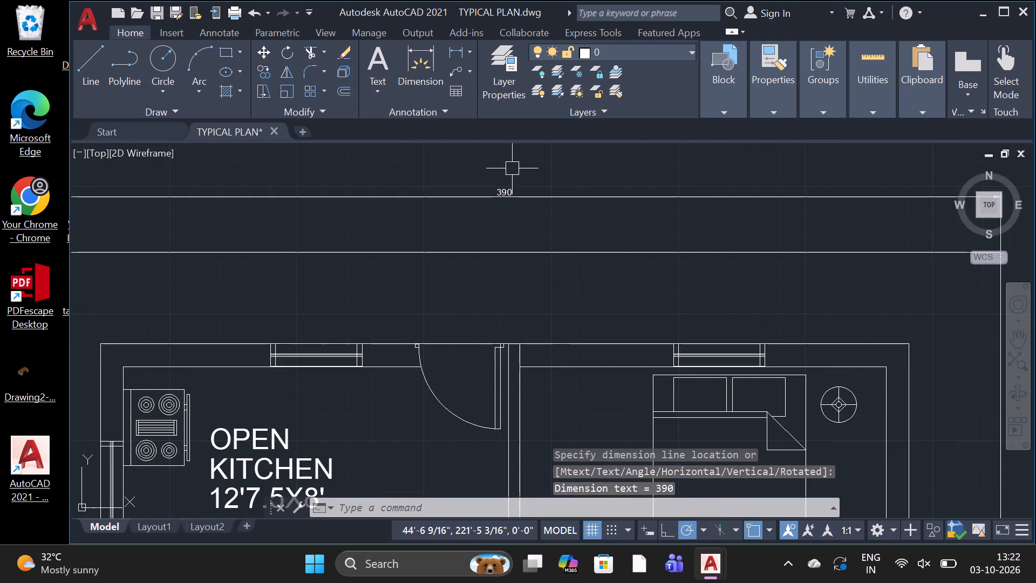
pyautogui.scroll(2, 517, 199)
pyautogui.click(487, 178)
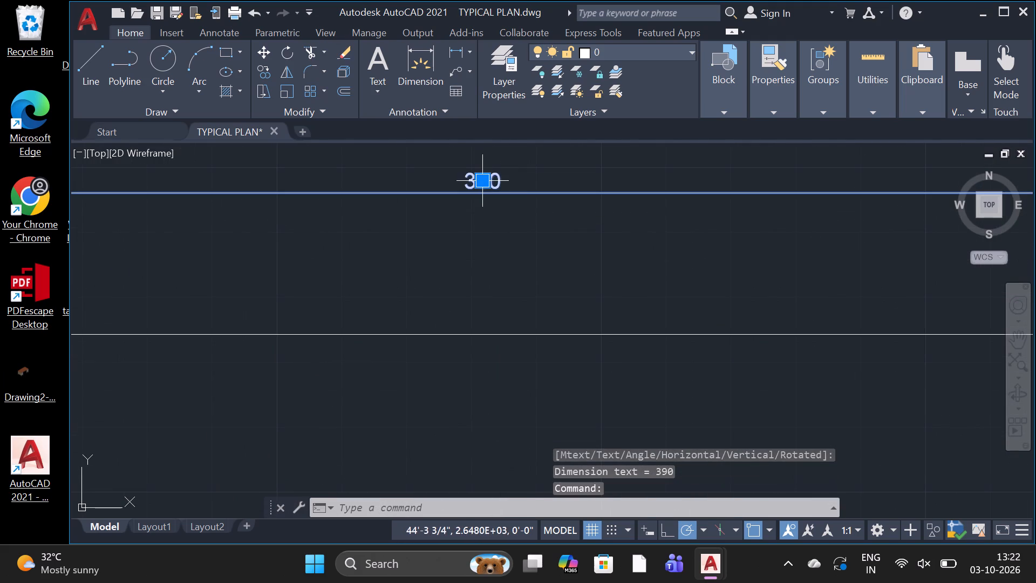
pyautogui.press('Escape')
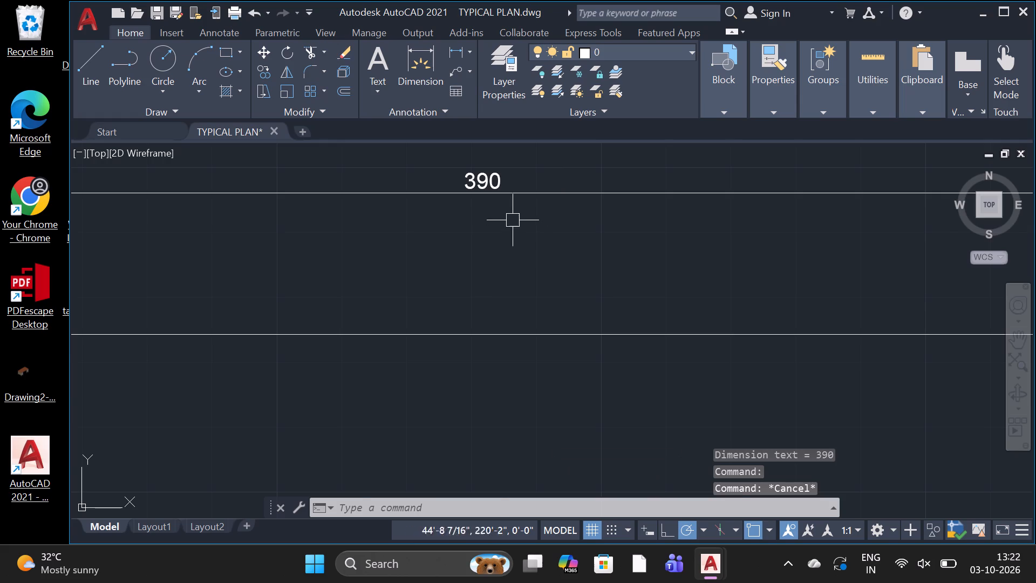
pyautogui.scroll(-5, 507, 238)
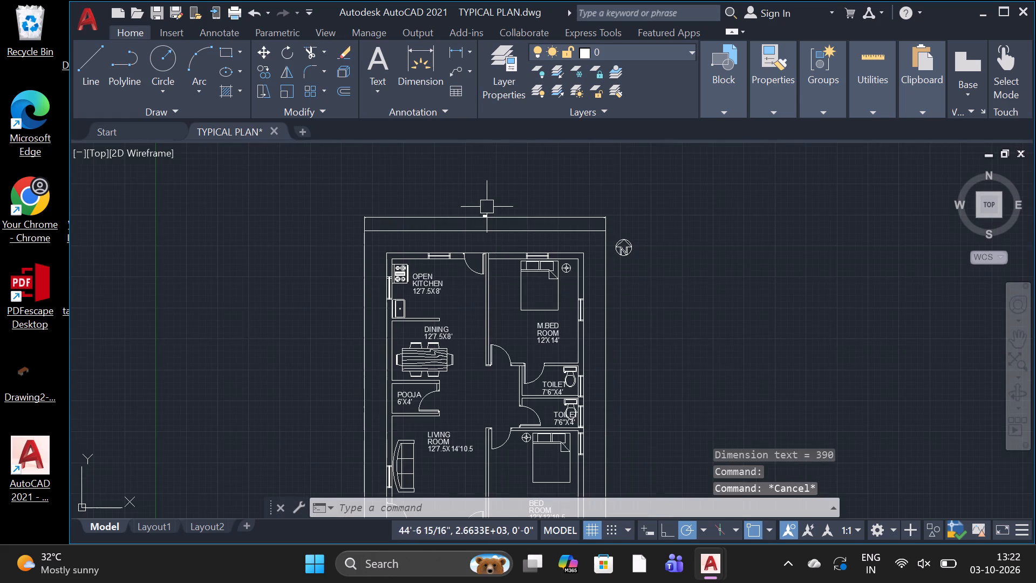
pyautogui.scroll(2, 452, 385)
pyautogui.scroll(-1, 468, 349)
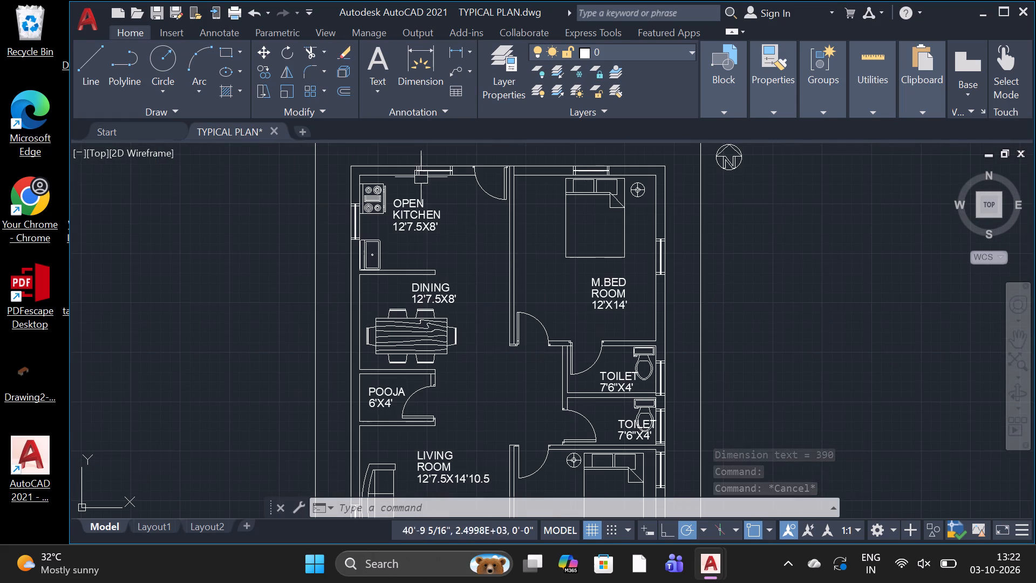
# Add a vertical linear dimension from the plot's northwest corner to its southwest corner, placed outside the west boundary.
pyautogui.click(460, 50)
pyautogui.scroll(-1, 356, 371)
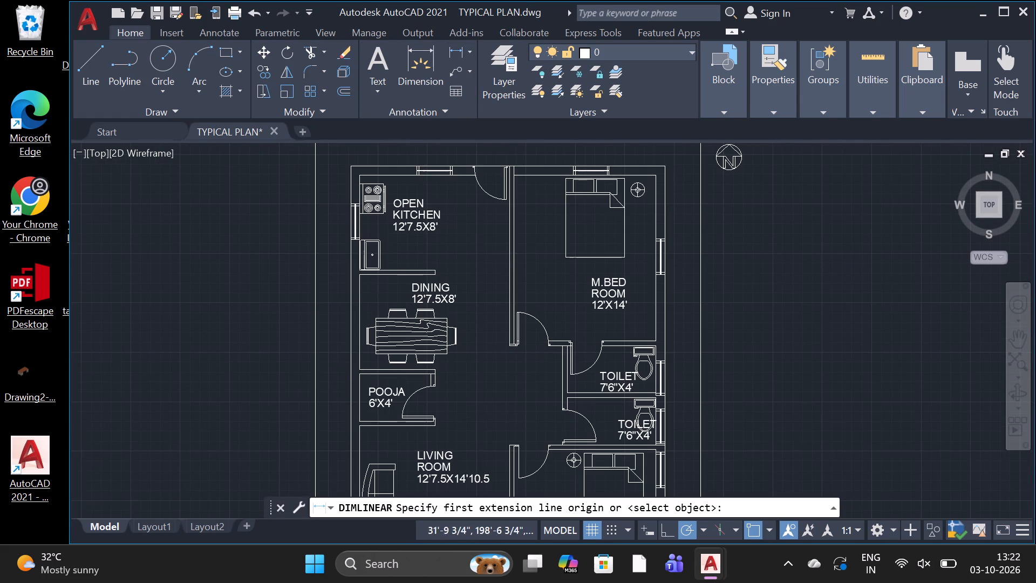
pyautogui.scroll(-1, 356, 370)
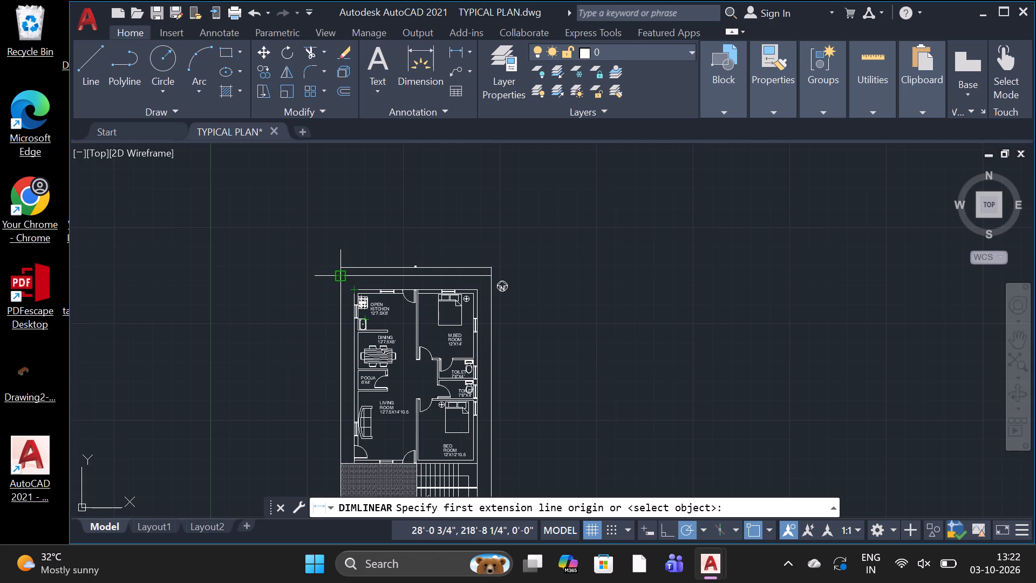
pyautogui.click(344, 279)
pyautogui.scroll(-4, 339, 274)
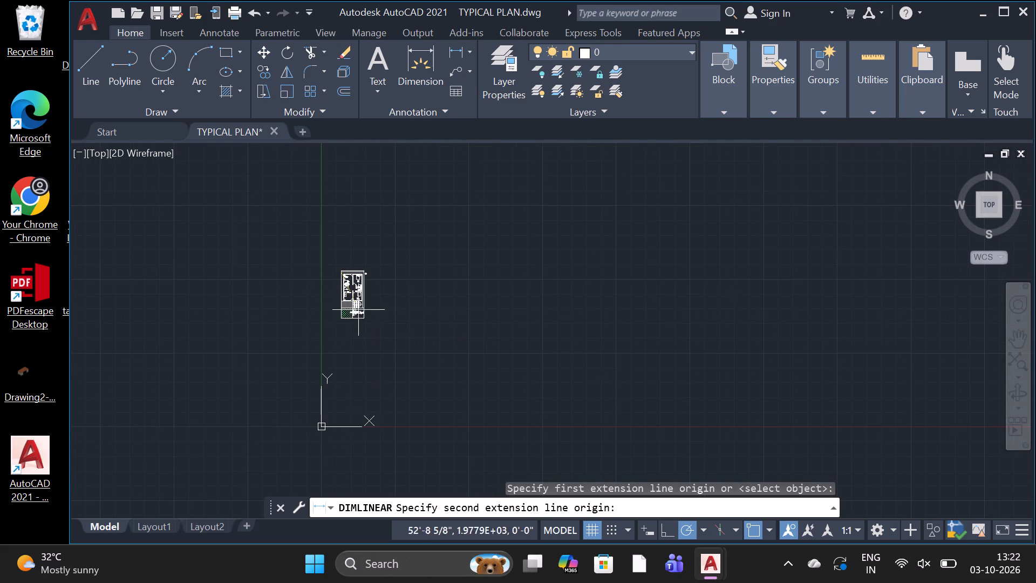
pyautogui.scroll(2, 357, 311)
pyautogui.click(315, 326)
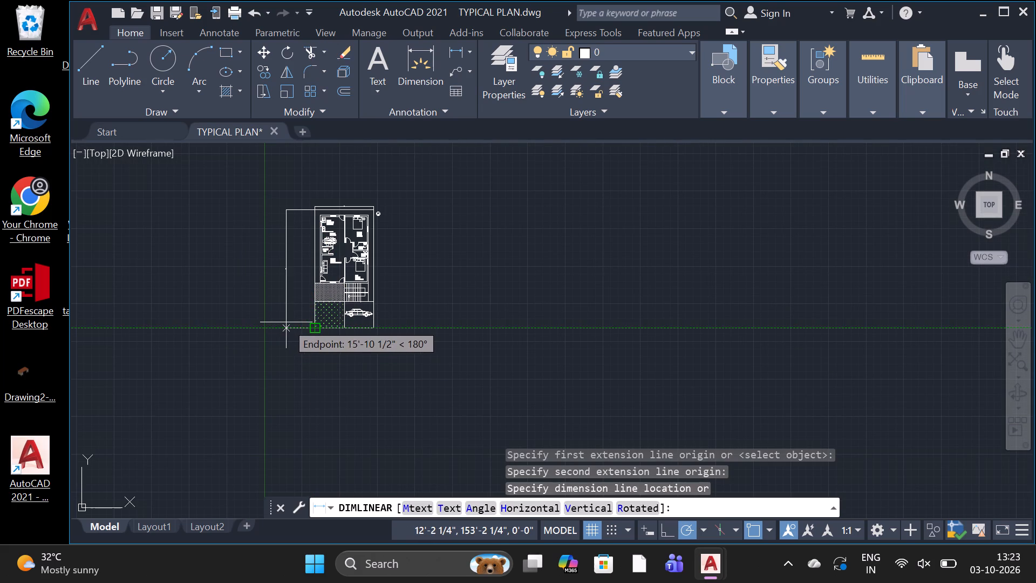
pyautogui.click(295, 323)
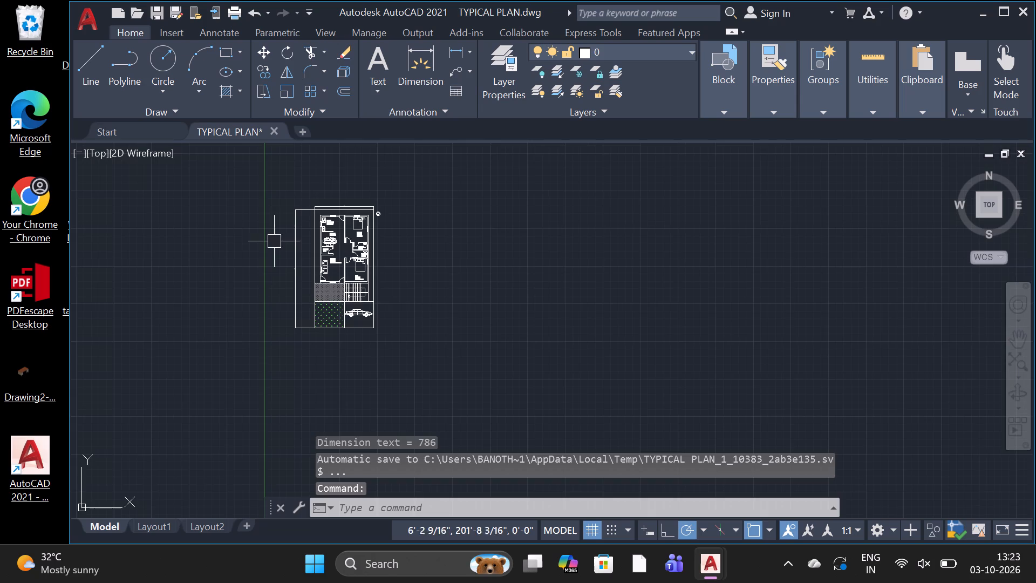
# Examine the new west side dimension's text up close and against the whole plan.
pyautogui.scroll(3, 275, 250)
pyautogui.scroll(2, 294, 308)
pyautogui.scroll(2, 388, 395)
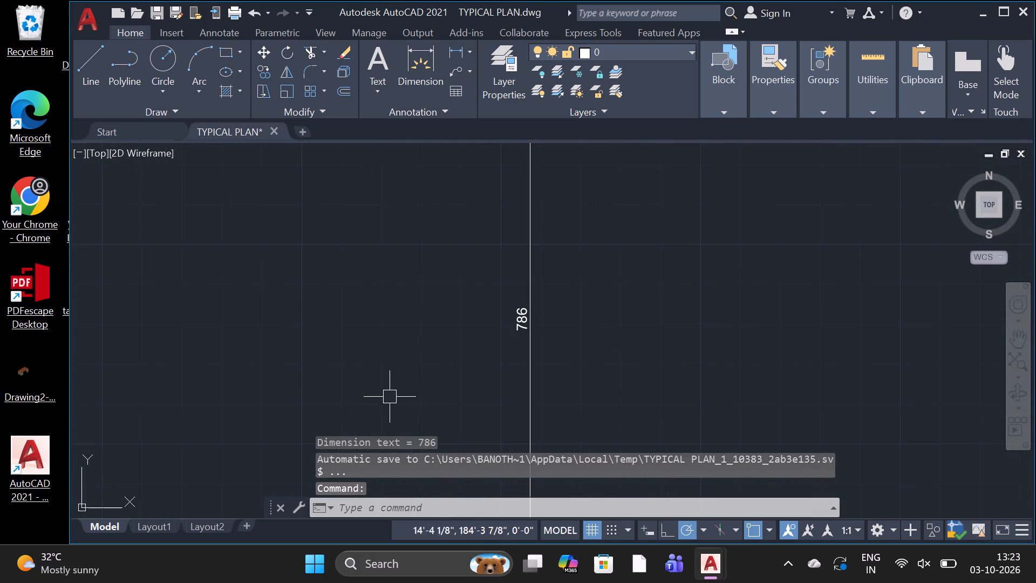
pyautogui.scroll(-5, 487, 334)
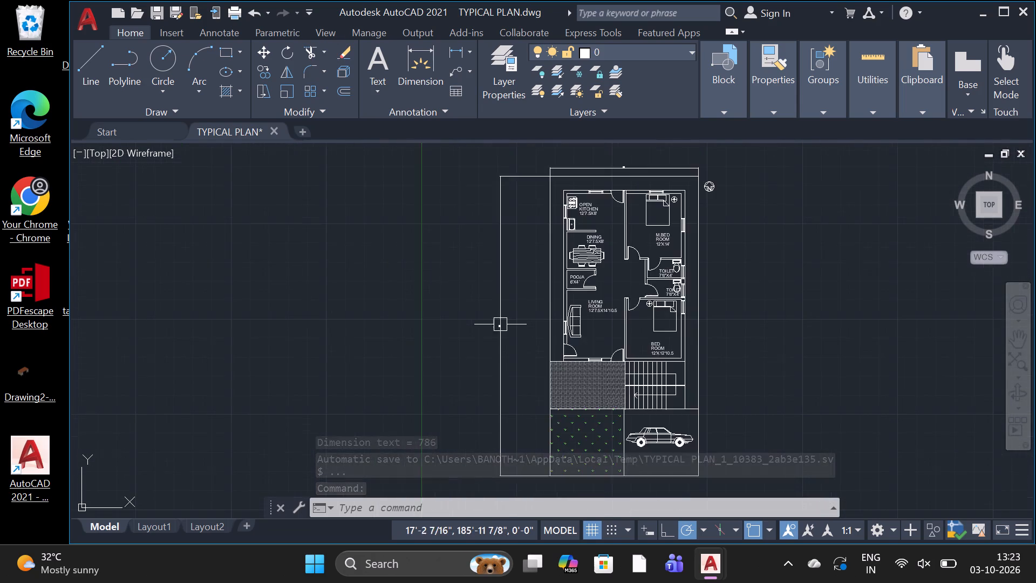
pyautogui.scroll(-1, 502, 321)
pyautogui.scroll(1, 707, 354)
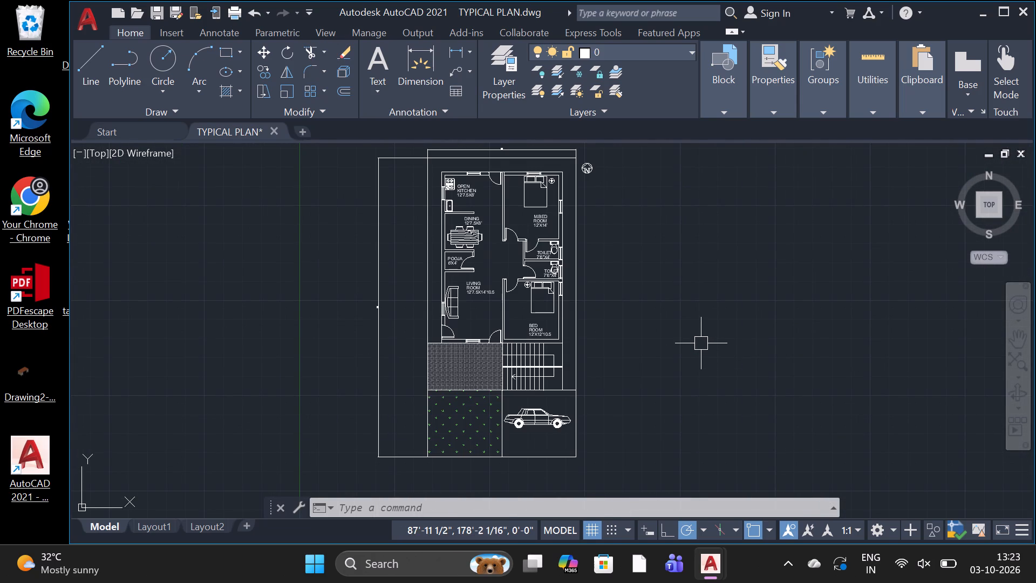
pyautogui.scroll(1, 701, 343)
pyautogui.scroll(-1, 701, 344)
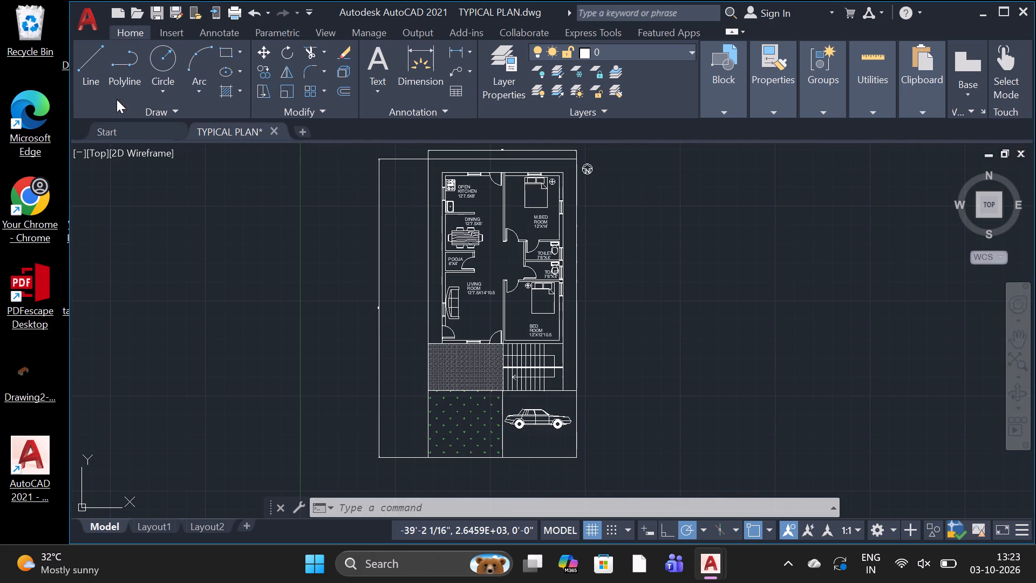
# Add a vertical linear dimension from the plot's northeast corner to its southeast corner, placed outside the east boundary.
pyautogui.click(478, 45)
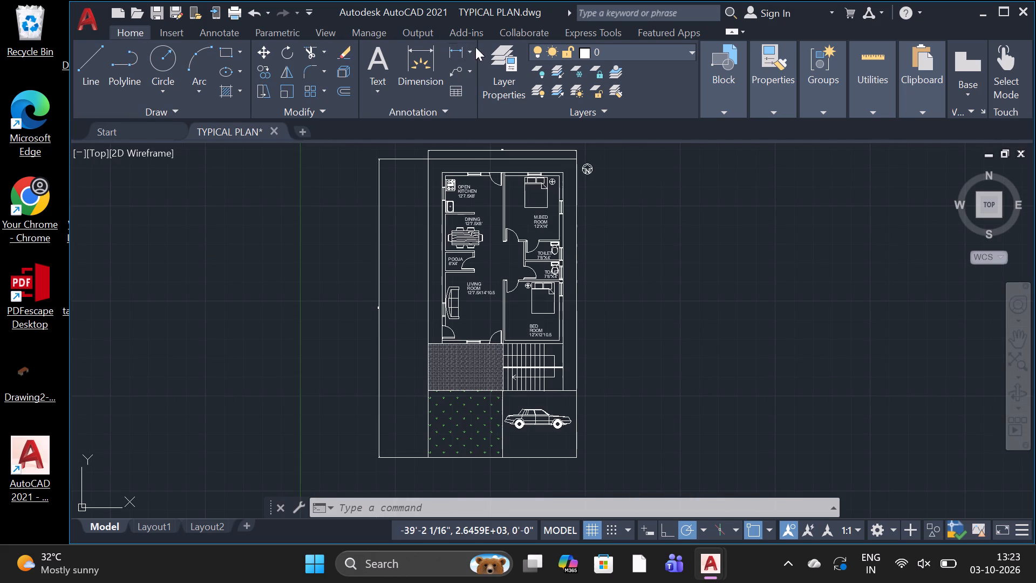
pyautogui.click(471, 50)
pyautogui.click(464, 82)
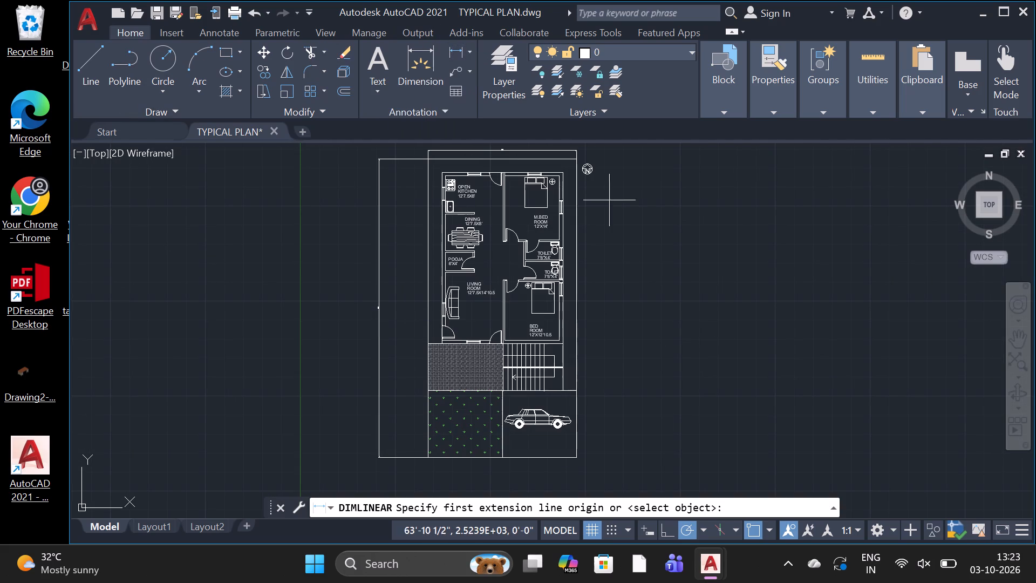
pyautogui.scroll(2, 580, 152)
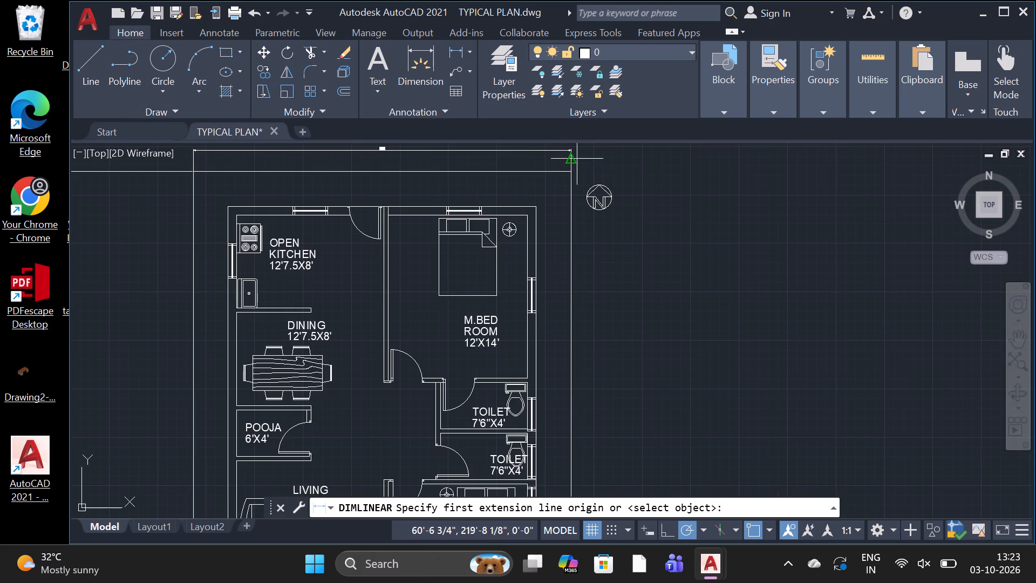
pyautogui.click(571, 173)
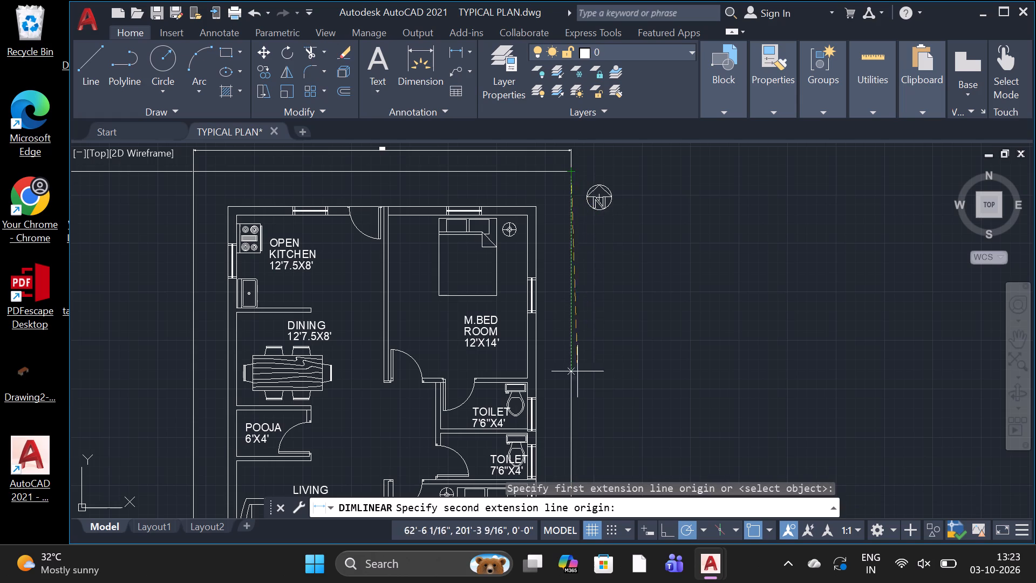
pyautogui.scroll(-2, 528, 333)
pyautogui.scroll(-3, 562, 385)
pyautogui.scroll(2, 560, 414)
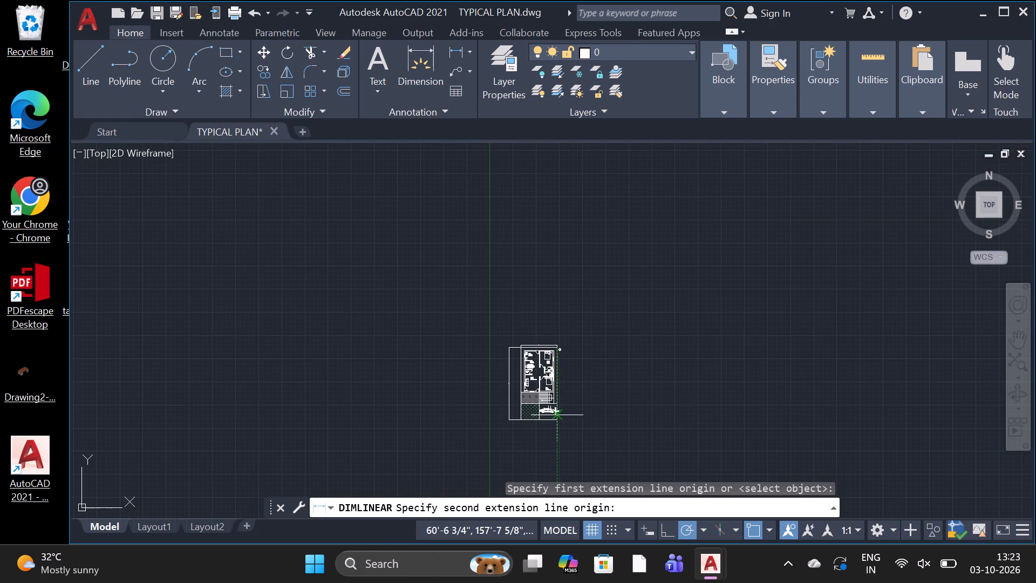
pyautogui.scroll(3, 560, 414)
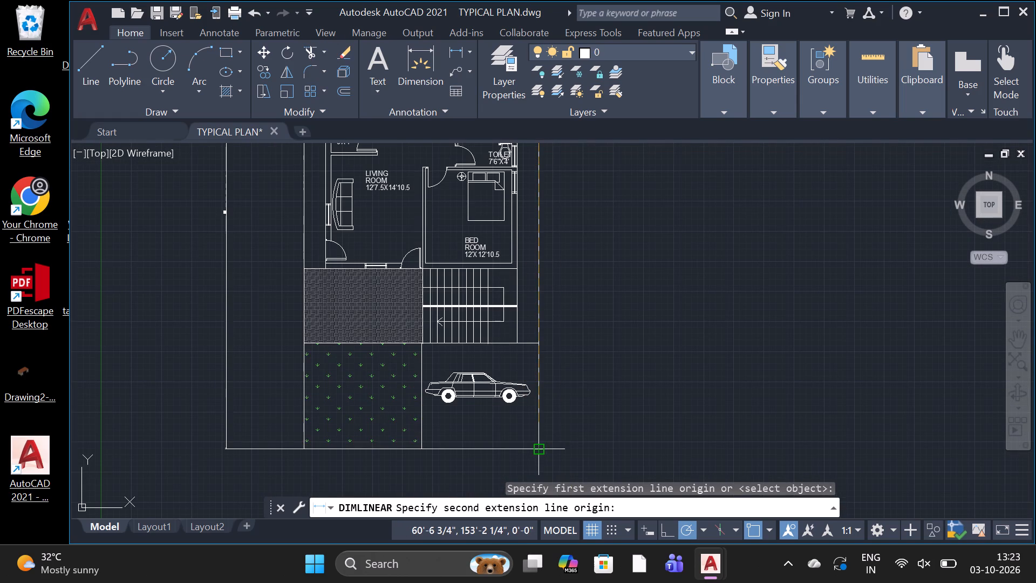
pyautogui.click(543, 445)
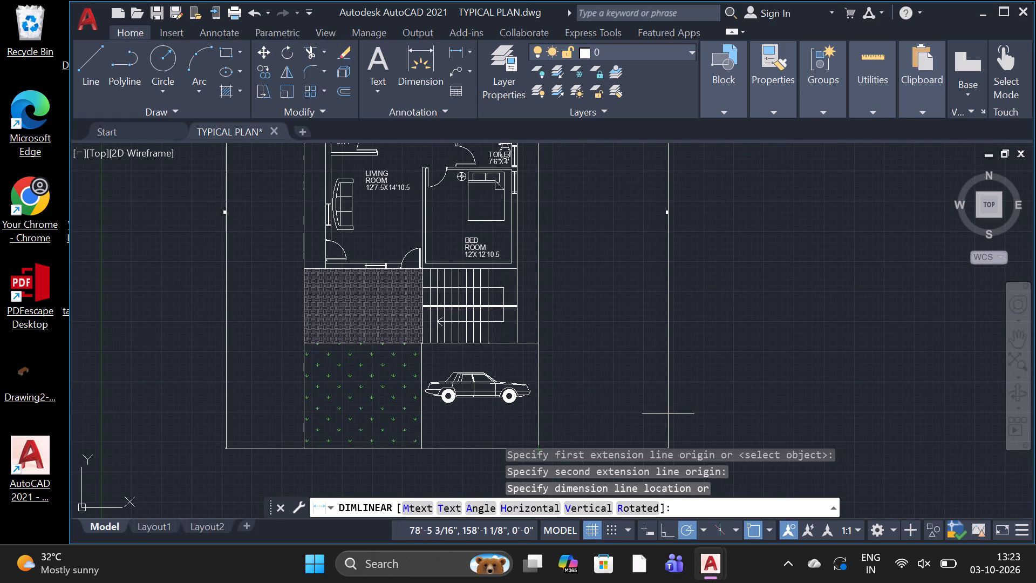
pyautogui.click(668, 414)
# Examine the new east side dimension's text up close and against the whole plan.
pyautogui.scroll(6, 667, 210)
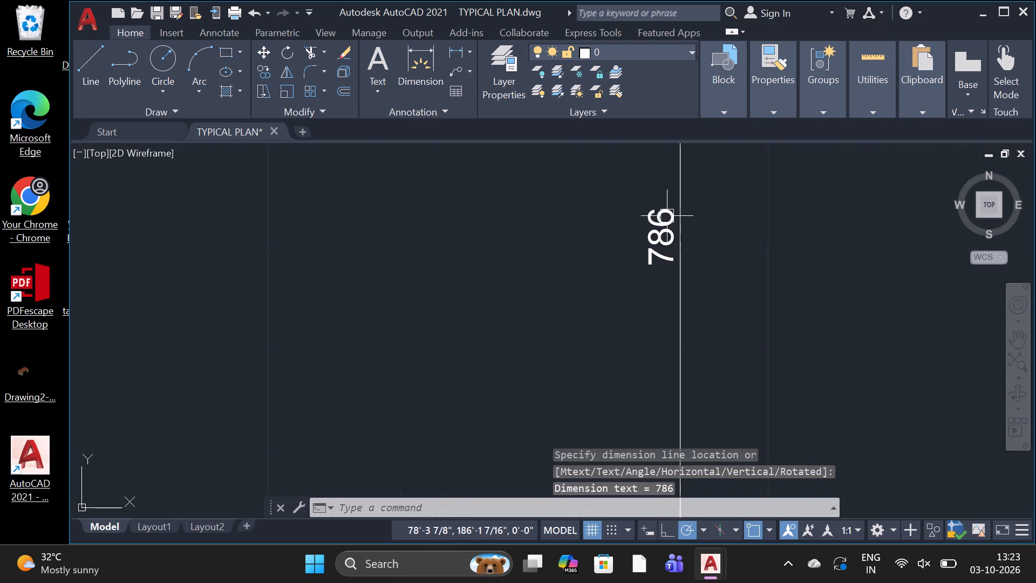
pyautogui.scroll(-5, 667, 216)
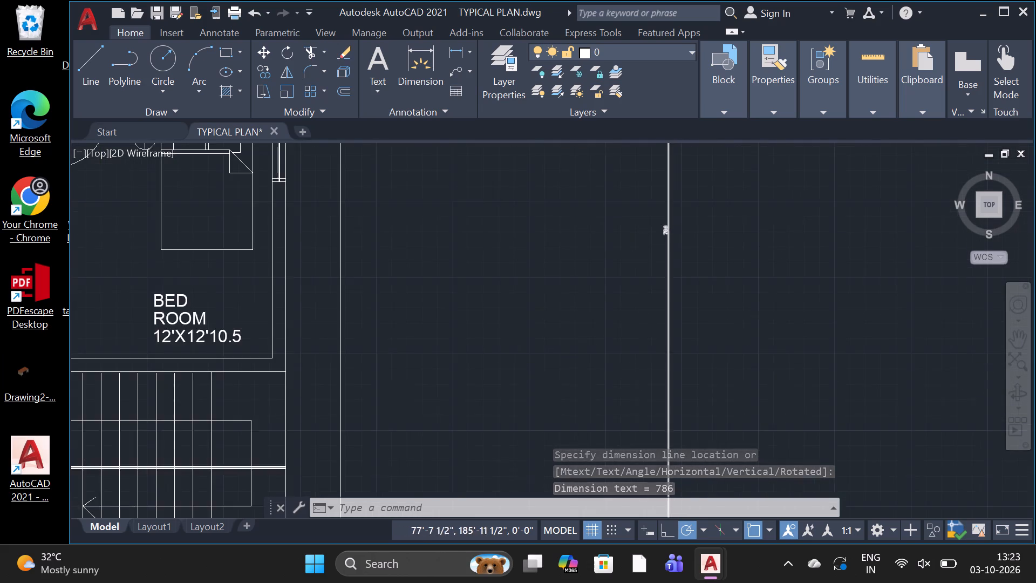
pyautogui.scroll(-2, 652, 229)
pyautogui.scroll(-1, 470, 269)
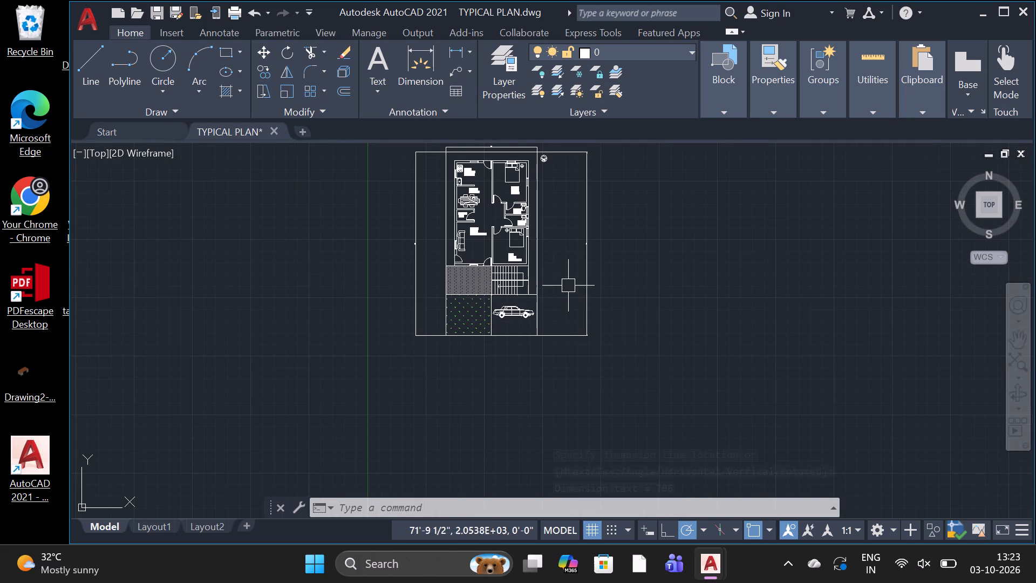
pyautogui.scroll(-1, 569, 308)
pyautogui.scroll(1, 732, 376)
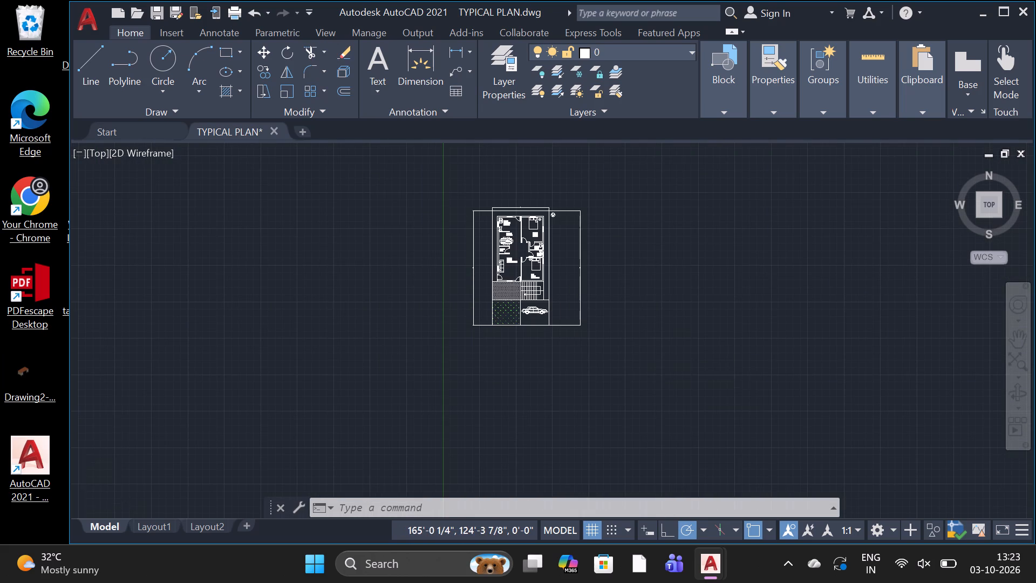
pyautogui.scroll(-1, 588, 392)
pyautogui.scroll(1, 540, 259)
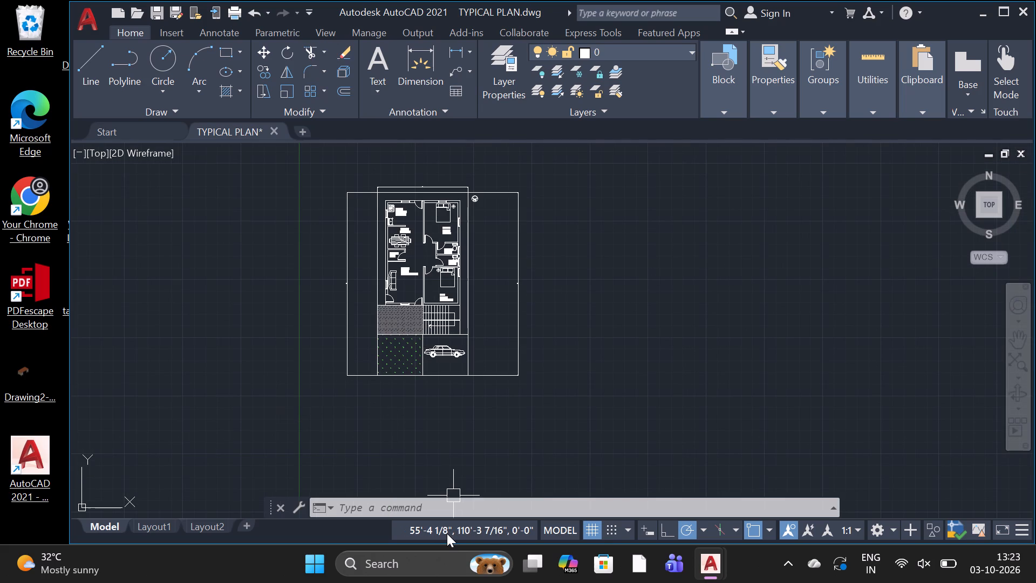
# Turn off command log file recording with LOGFILEOFF.
pyautogui.click(420, 514)
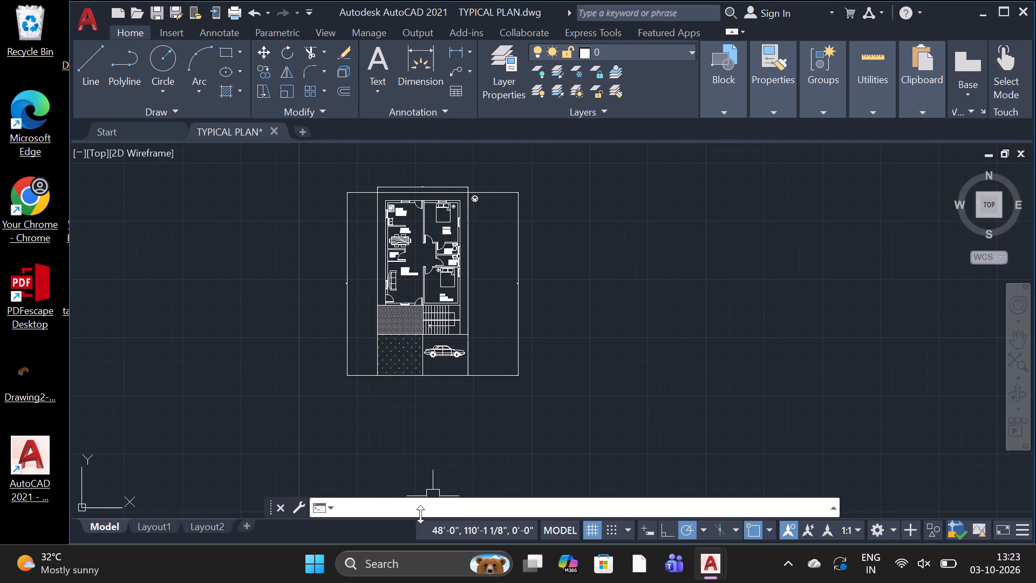
pyautogui.write('LOG')
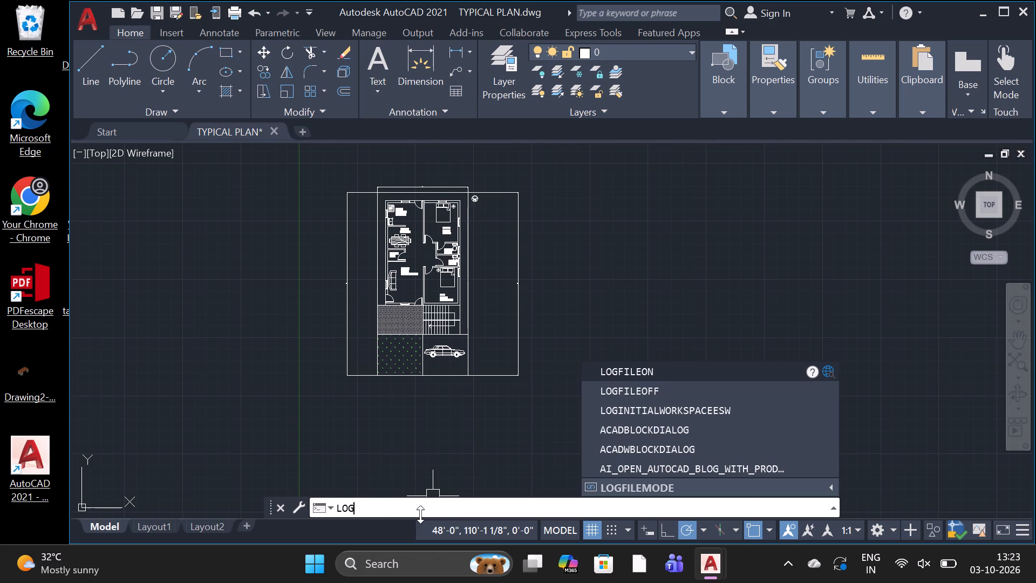
pyautogui.click(626, 391)
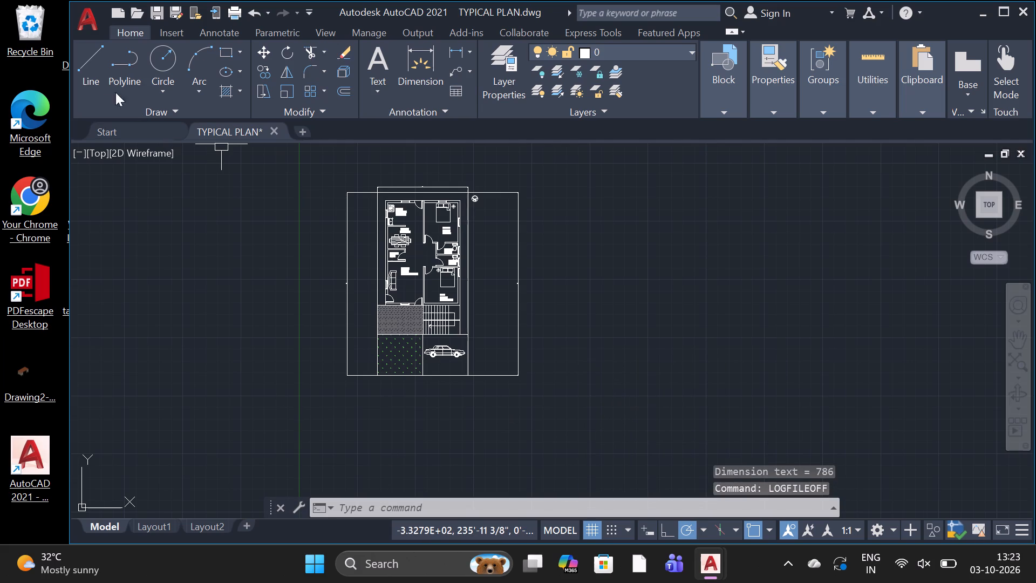
# Save the drawing as TYPICAL PLAN in the Documents folder in AutoCAD 2018 Drawing format, replacing the existing file.
pyautogui.click(104, 30)
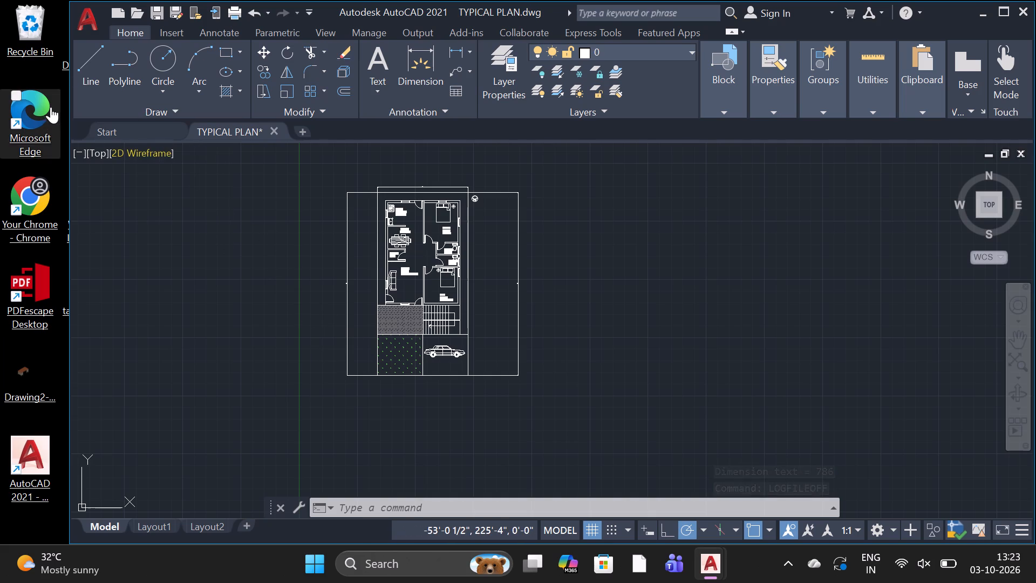
pyautogui.click(94, 31)
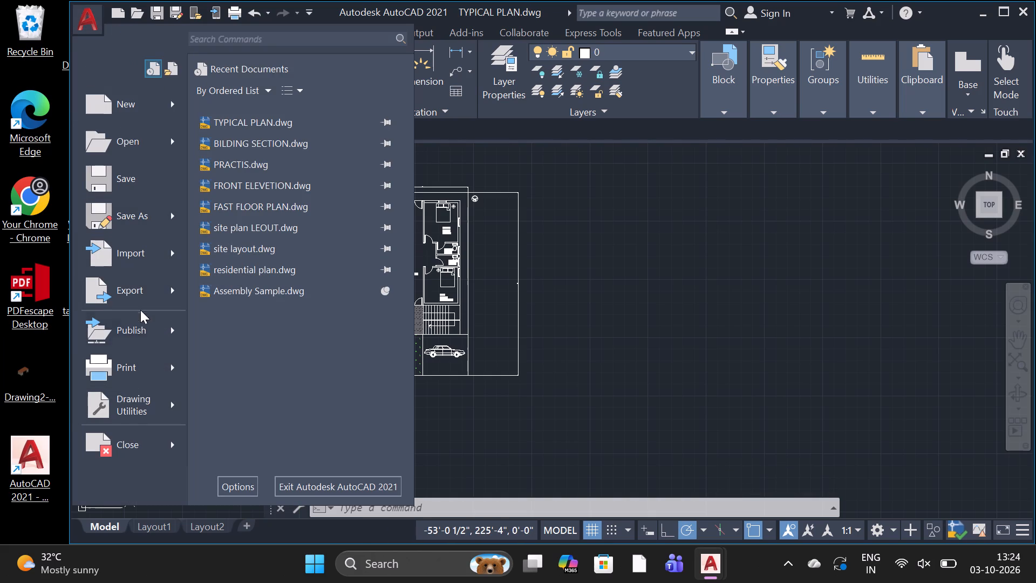
pyautogui.click(133, 221)
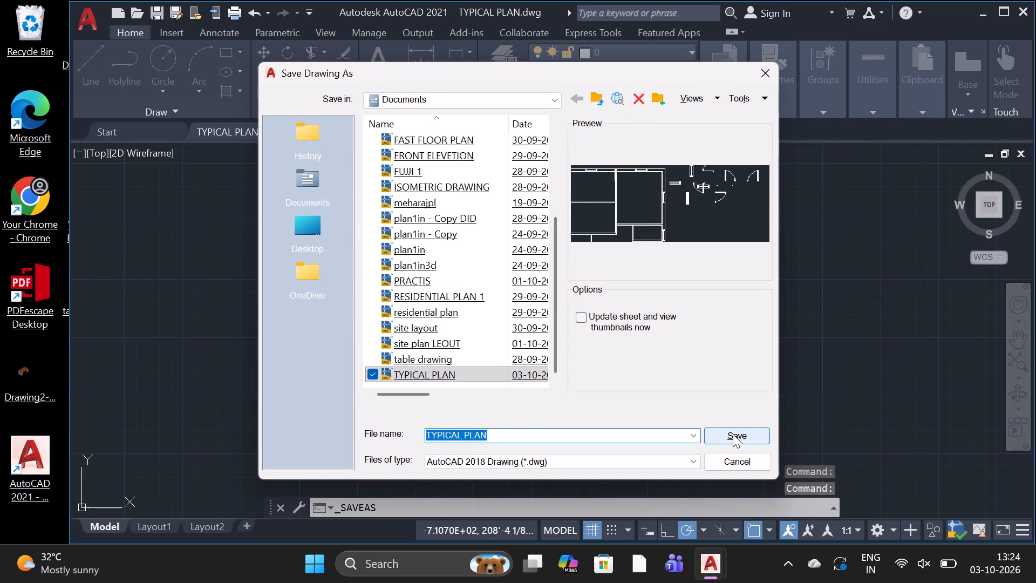
pyautogui.click(732, 434)
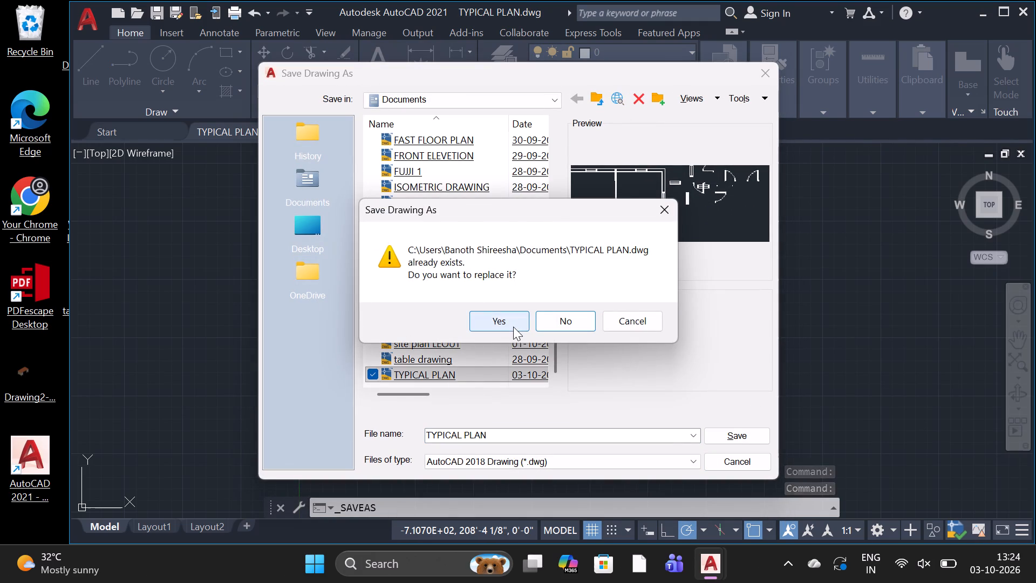
pyautogui.click(512, 327)
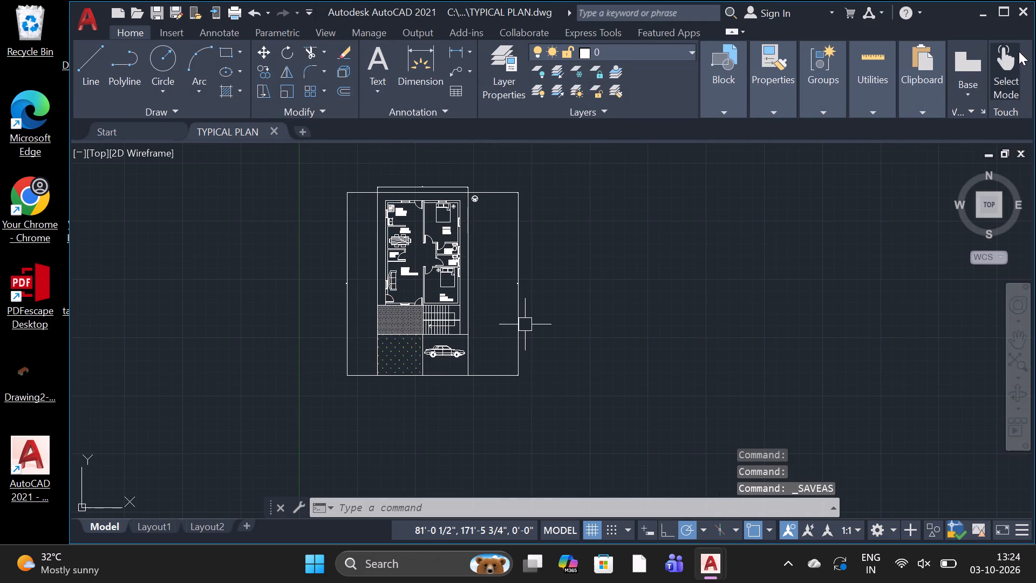
# Close AutoCAD.
pyautogui.click(1024, 17)
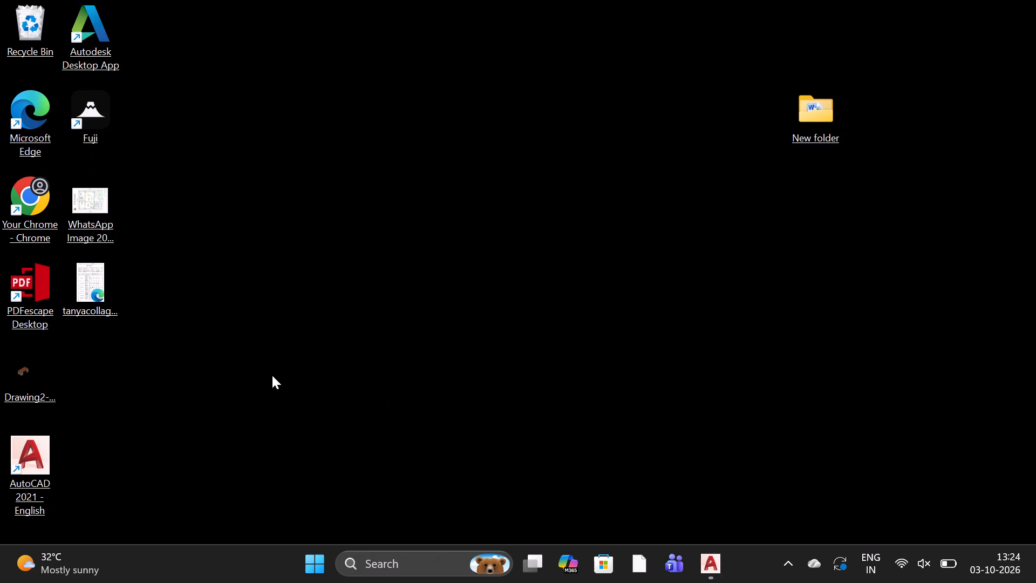
# Launch the Fuji application from the desktop.
pyautogui.click(105, 106)
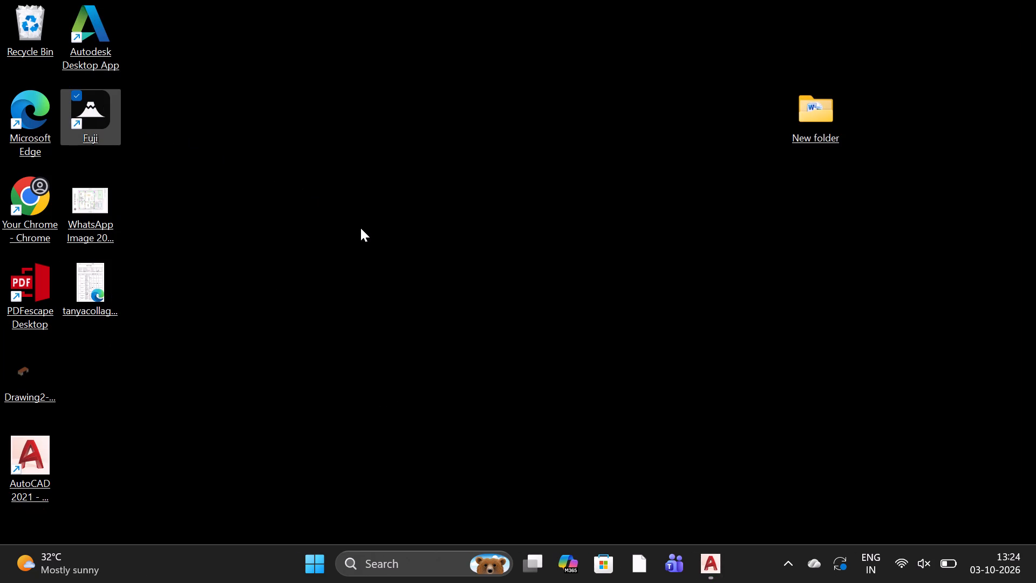
pyautogui.doubleClick(90, 108)
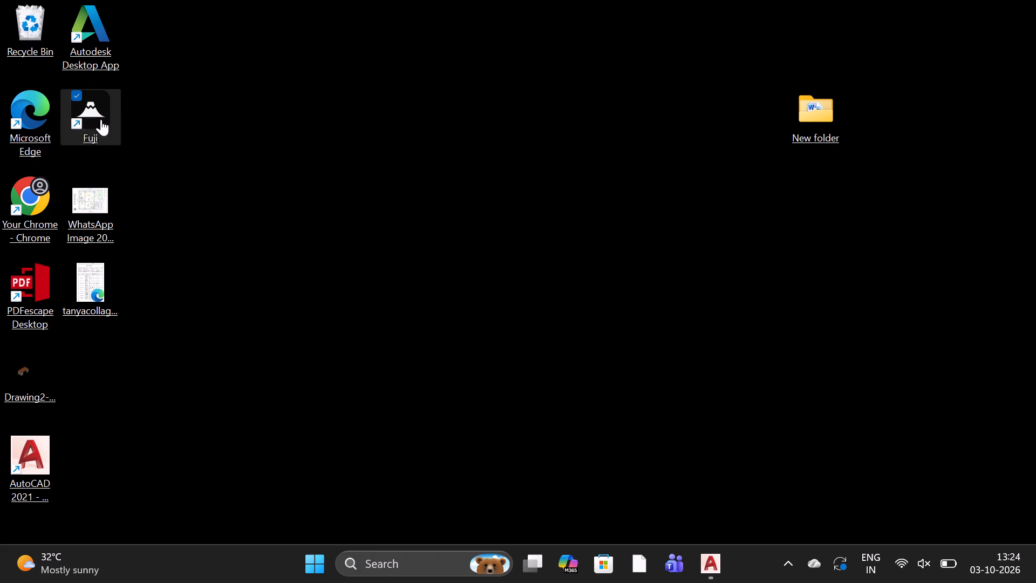